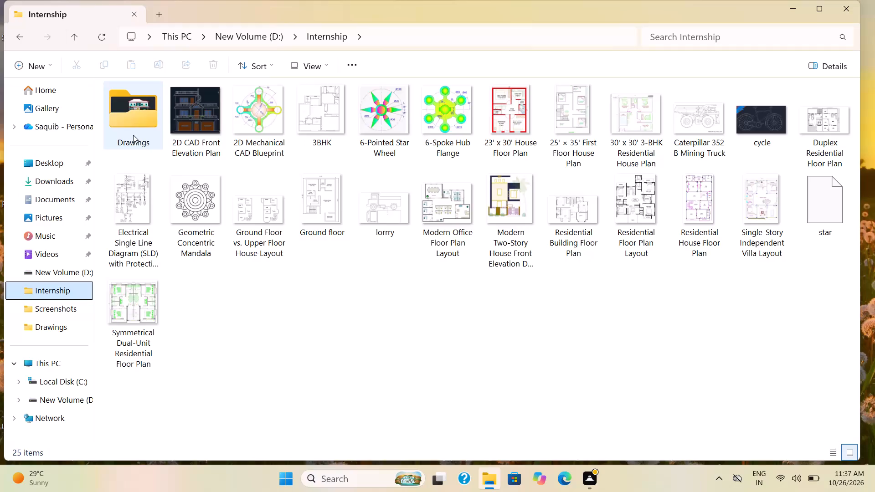
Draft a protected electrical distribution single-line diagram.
Delete all DWG and BAK files of the two-story house elevation and Caterpillar 352 B Mining Truck from the Drawings subfolder.
{"action": "double_click", "coordinate": [147, 120]}
{"action": "left_click_drag", "start_coordinate": [250, 199], "coordinate": [213, 102]}
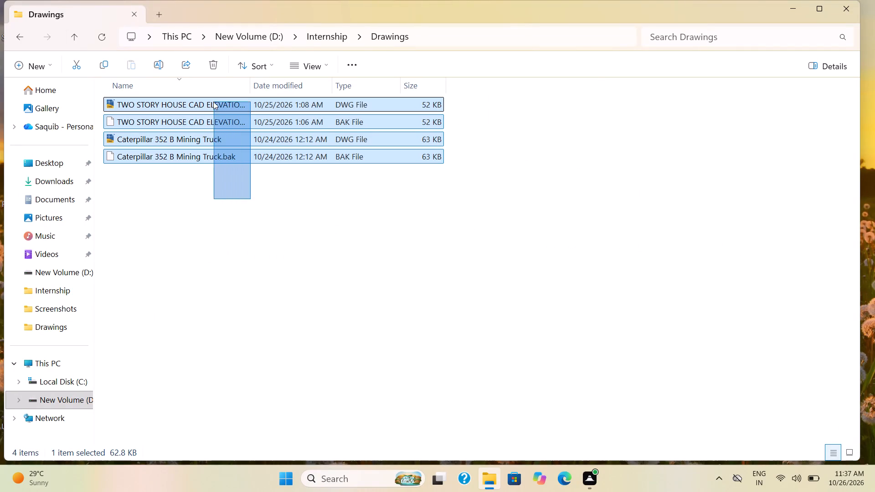
{"action": "left_click_drag", "start_coordinate": [213, 102], "coordinate": [202, 109]}
{"action": "left_click", "coordinate": [211, 63]}
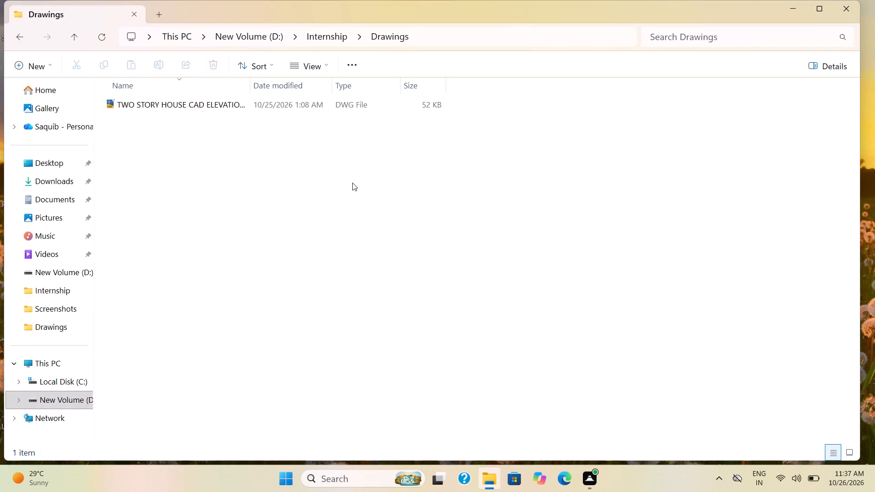
{"action": "left_click_drag", "start_coordinate": [231, 149], "coordinate": [207, 99]}
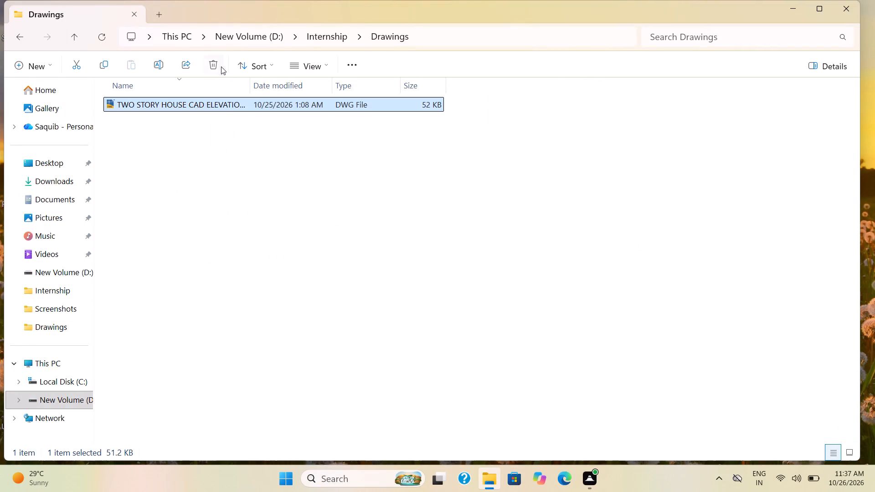
{"action": "left_click", "coordinate": [217, 64]}
{"action": "key", "text": "Delete"}
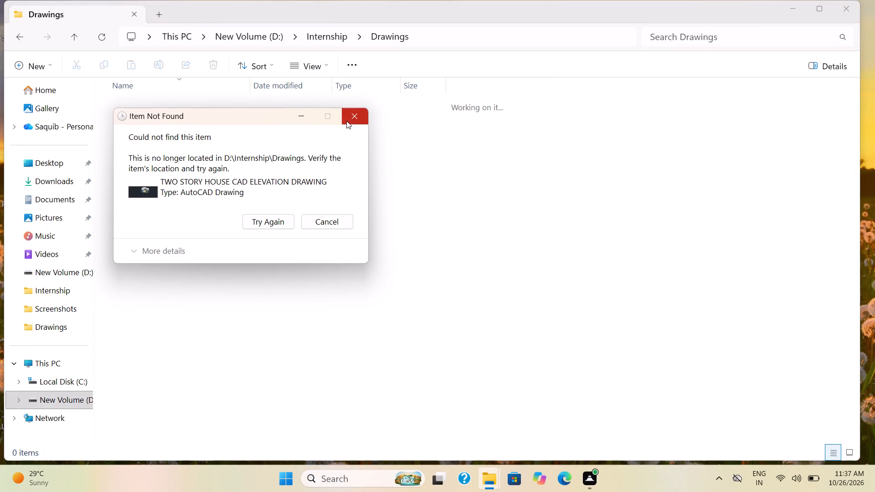
{"action": "left_click", "coordinate": [355, 119]}
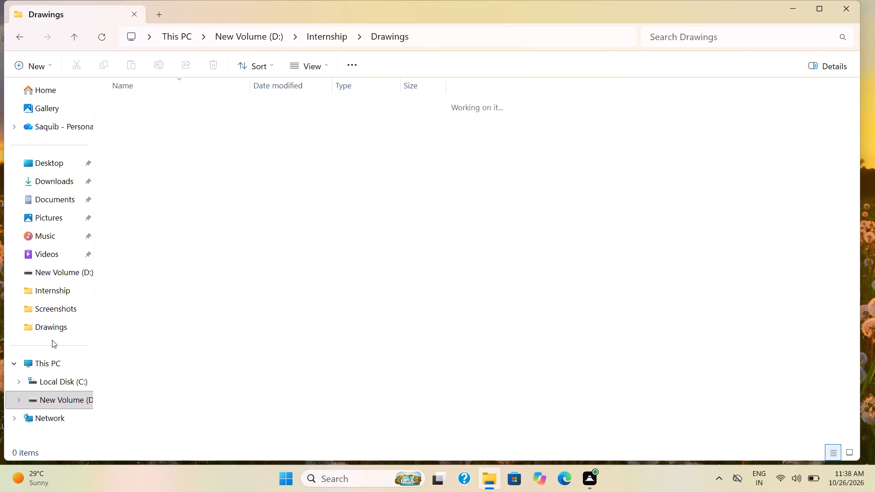
{"action": "left_click", "coordinate": [51, 328]}
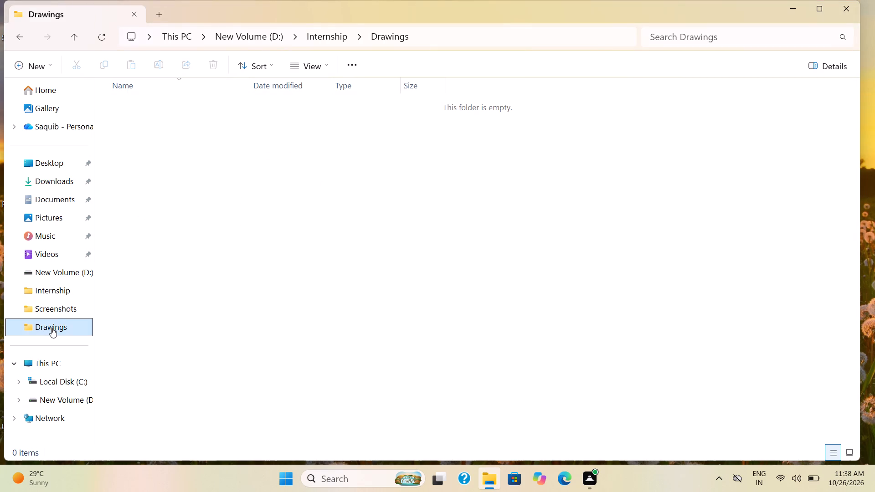
Delete the star file from the Internship folder and stay in that folder.
{"action": "left_click", "coordinate": [67, 295]}
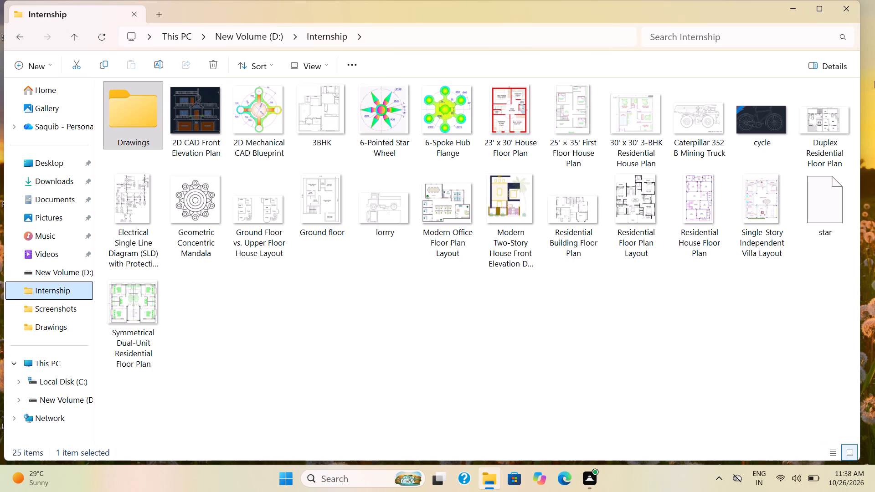
{"action": "left_click", "coordinate": [833, 207]}
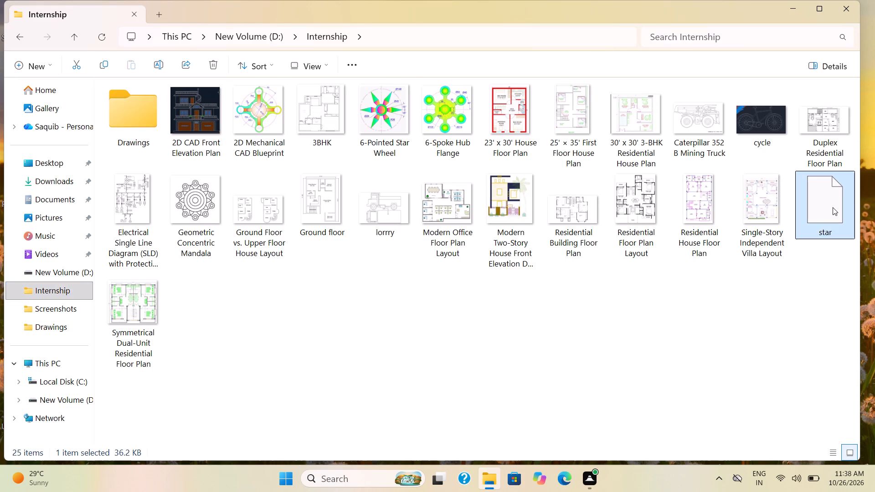
{"action": "key", "text": "Delete"}
{"action": "key", "text": "BackSpace"}
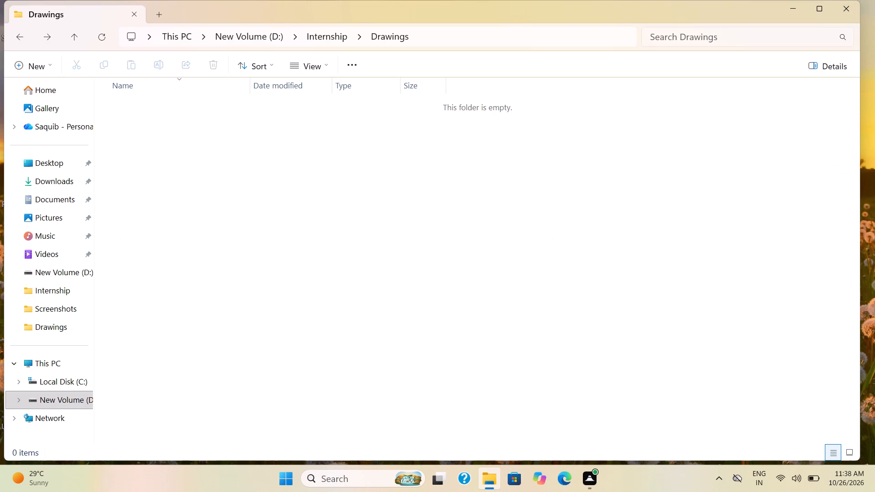
{"action": "left_click", "coordinate": [67, 291]}
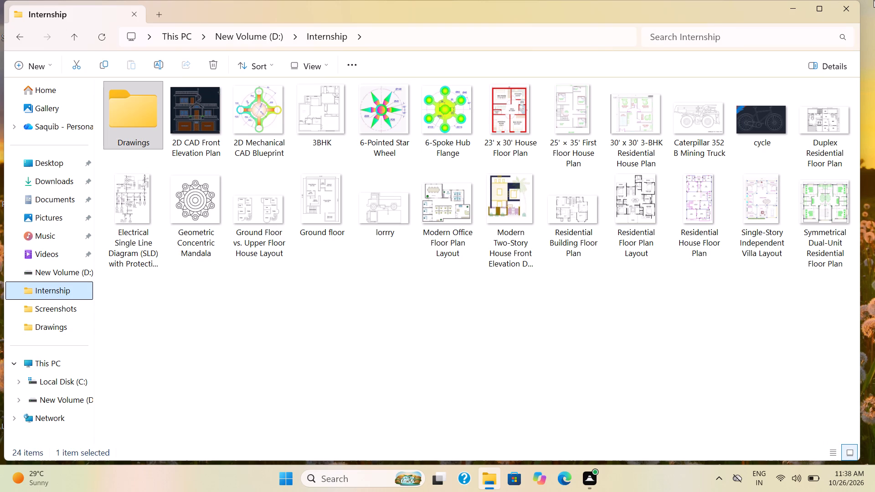
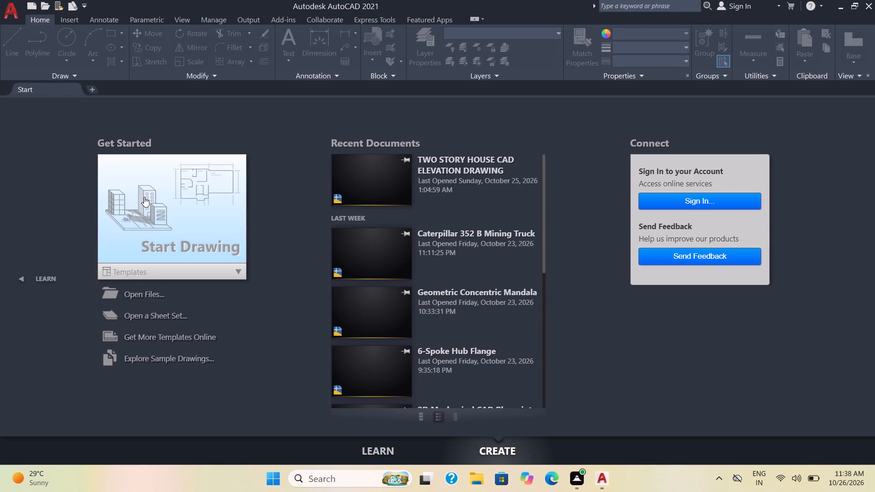
Switch to AutoCAD and start a new blank drawing.
{"action": "left_click", "coordinate": [144, 197]}
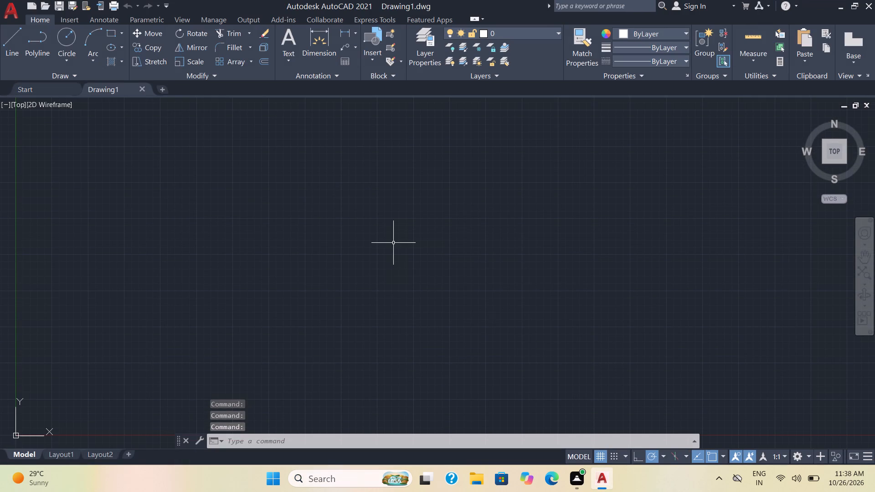
Turn on command logging for the drawing with LOGFILEON.
{"action": "left_click", "coordinate": [273, 441]}
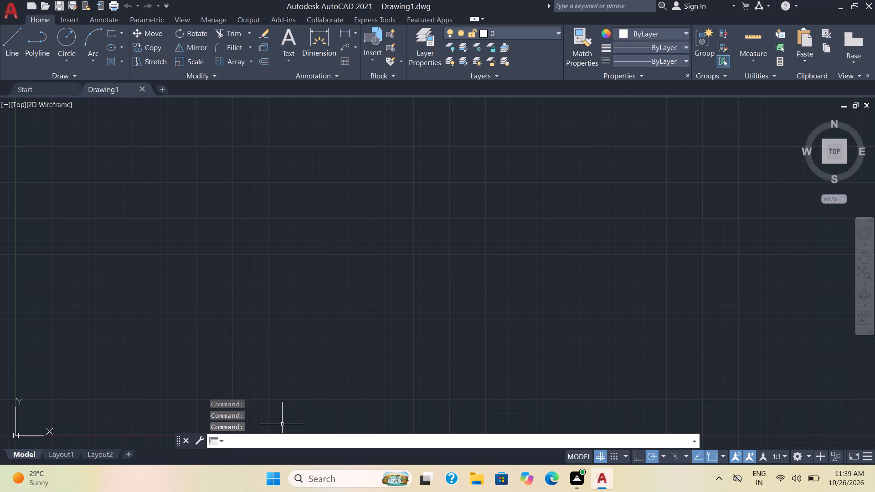
{"action": "type", "text": "log"}
{"action": "type", "text": "fileon"}
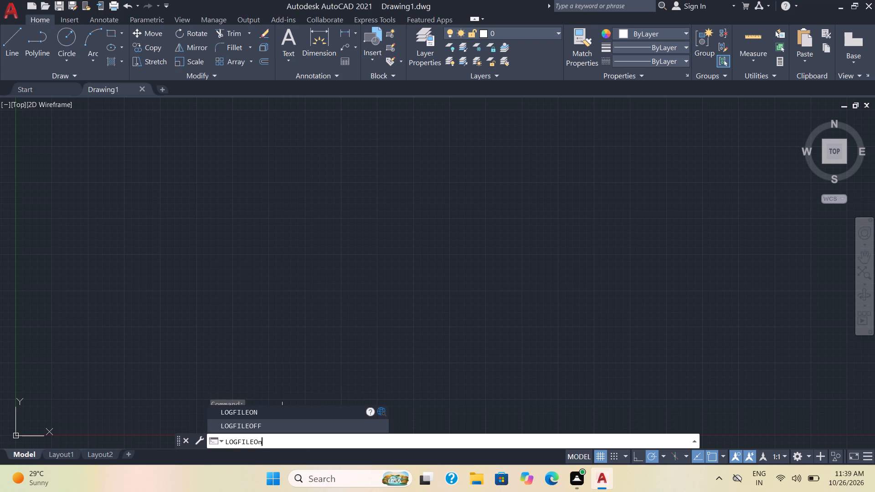
{"action": "key", "text": "Return"}
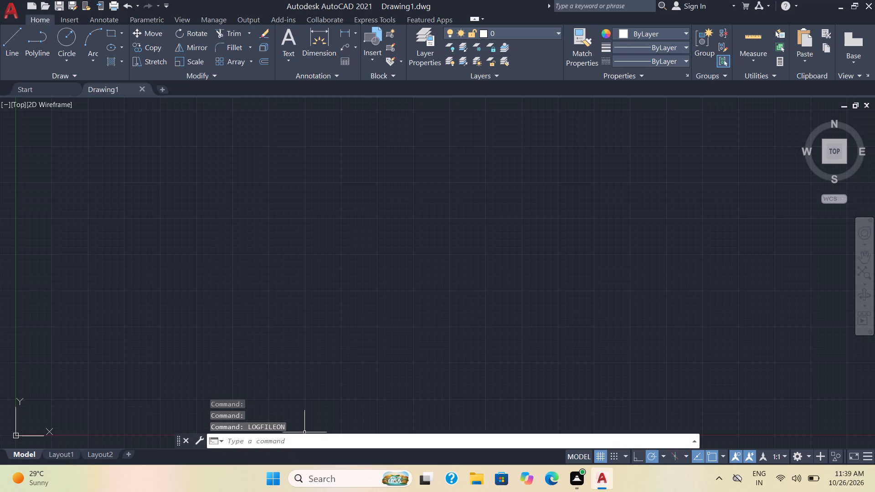
Configure the drawing units to decimal length with precision 0 and an insertion scale of millimeters.
{"action": "type", "text": "unit"}
{"action": "key", "text": "s"}
{"action": "key", "text": "Return"}
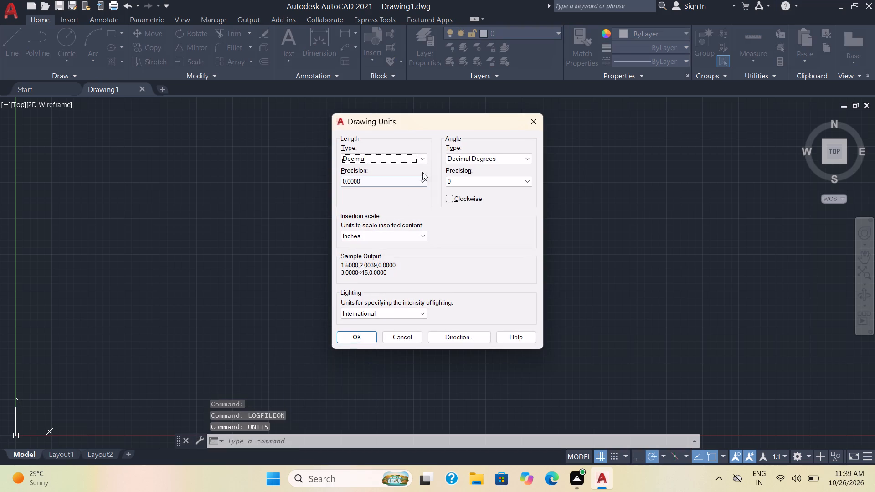
{"action": "left_click", "coordinate": [410, 183]}
{"action": "left_click", "coordinate": [399, 193]}
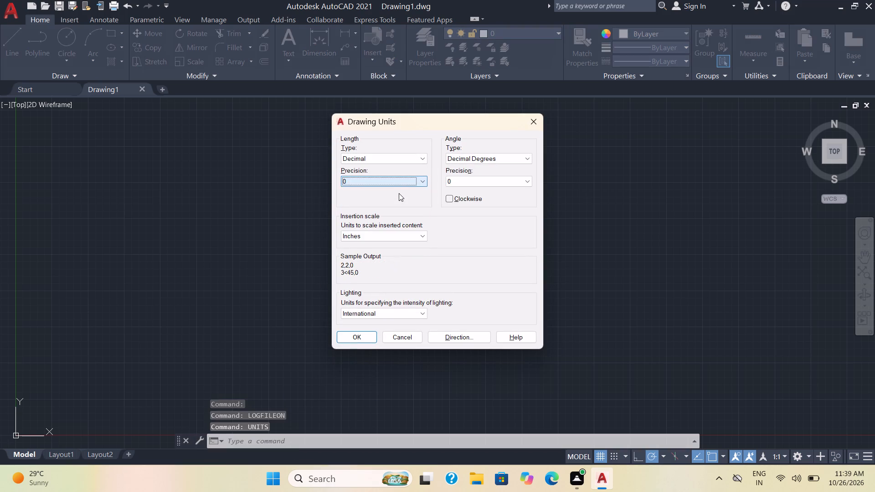
{"action": "left_click", "coordinate": [408, 236]}
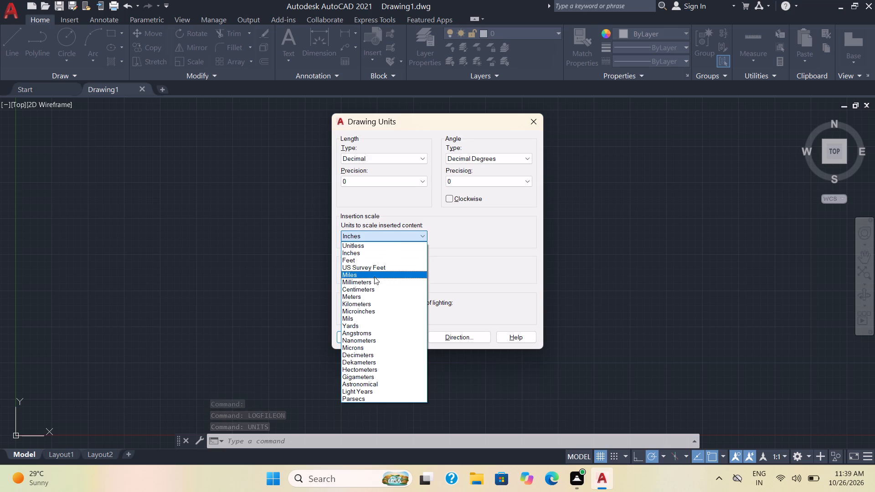
{"action": "left_click", "coordinate": [371, 281]}
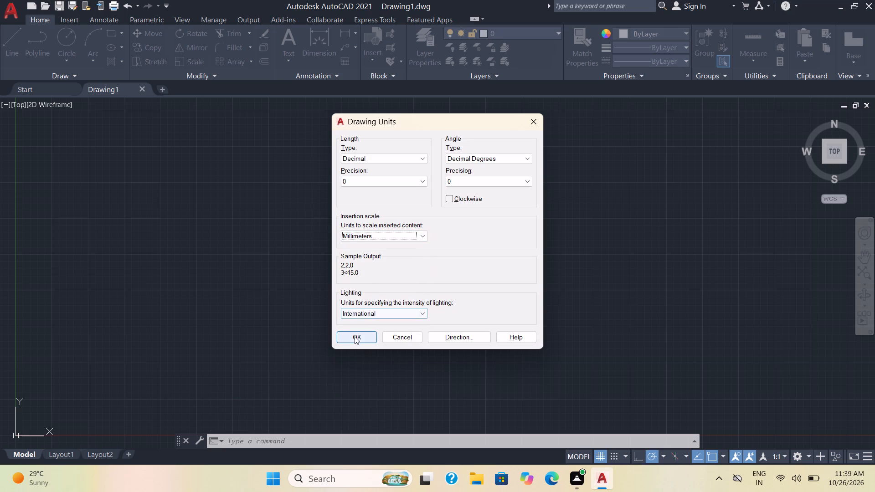
{"action": "left_click", "coordinate": [354, 337]}
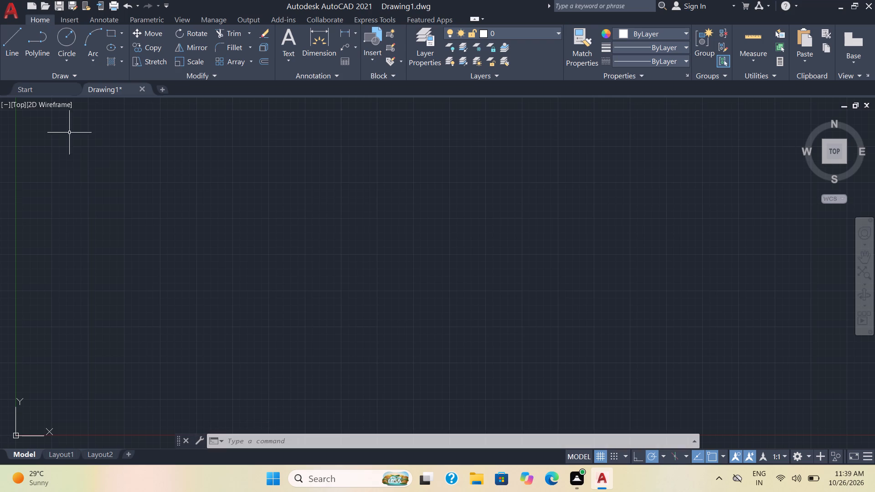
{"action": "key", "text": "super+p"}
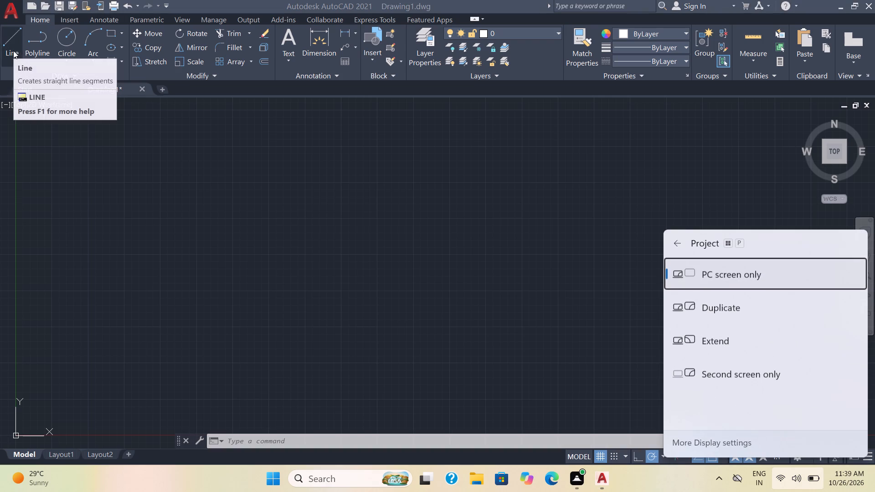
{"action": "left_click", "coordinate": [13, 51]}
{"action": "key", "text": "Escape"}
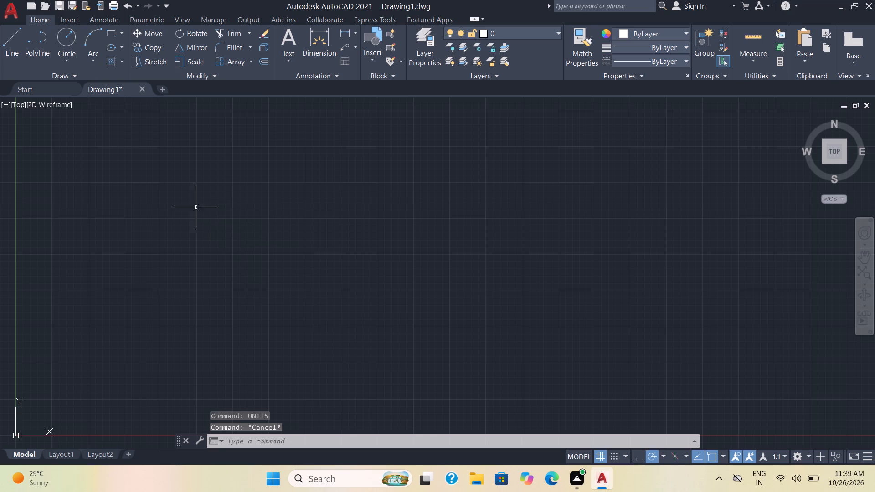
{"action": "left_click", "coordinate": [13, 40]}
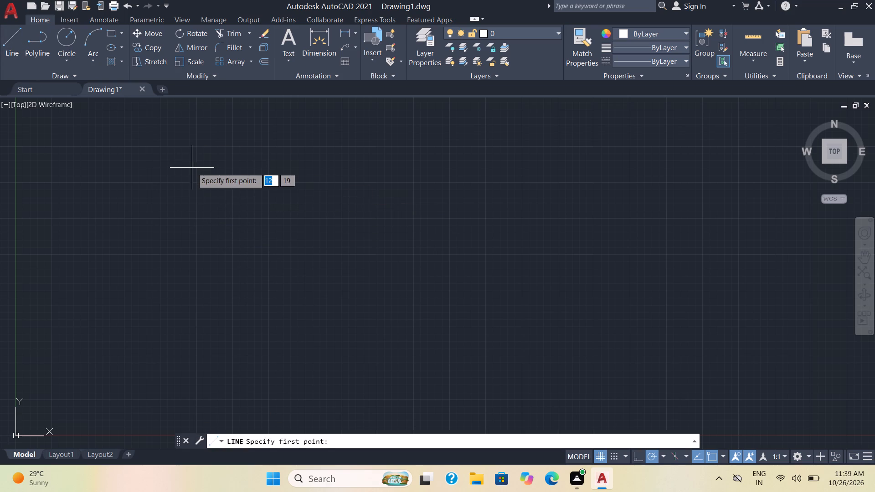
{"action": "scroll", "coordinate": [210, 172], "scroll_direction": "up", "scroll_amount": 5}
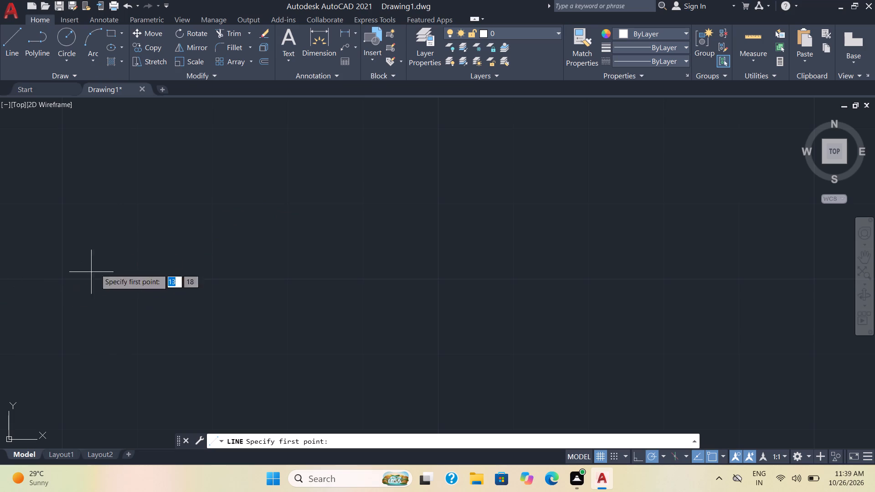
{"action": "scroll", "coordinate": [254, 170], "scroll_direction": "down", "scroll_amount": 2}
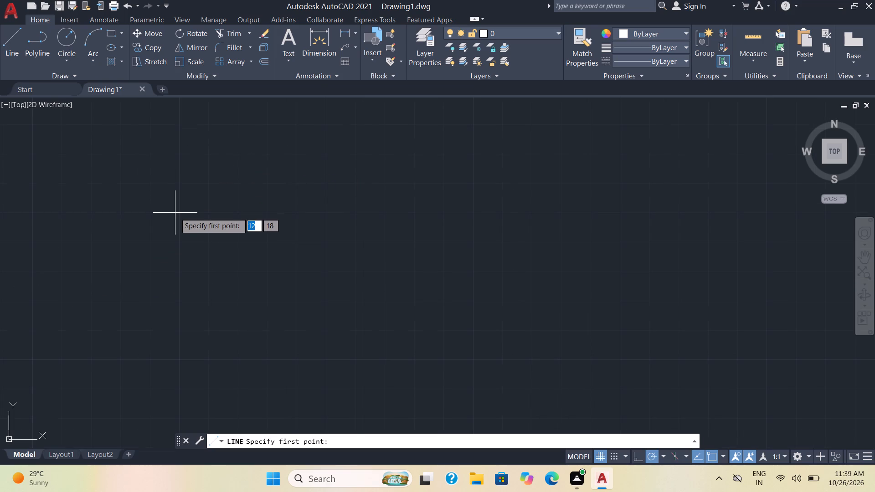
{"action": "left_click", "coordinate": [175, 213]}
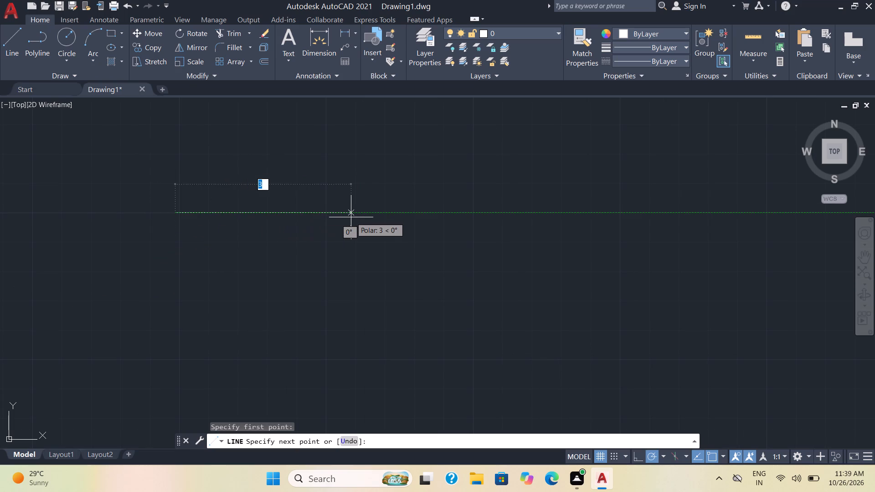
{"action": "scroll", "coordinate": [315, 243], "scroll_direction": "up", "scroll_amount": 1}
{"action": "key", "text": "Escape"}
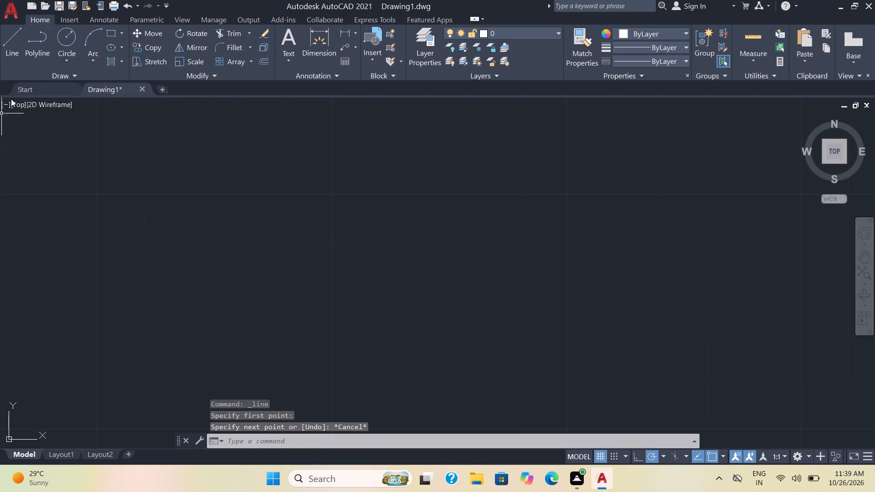
Draw a horizontal line about 5 mm long at 0° as the base of the drawing.
{"action": "left_click", "coordinate": [12, 41]}
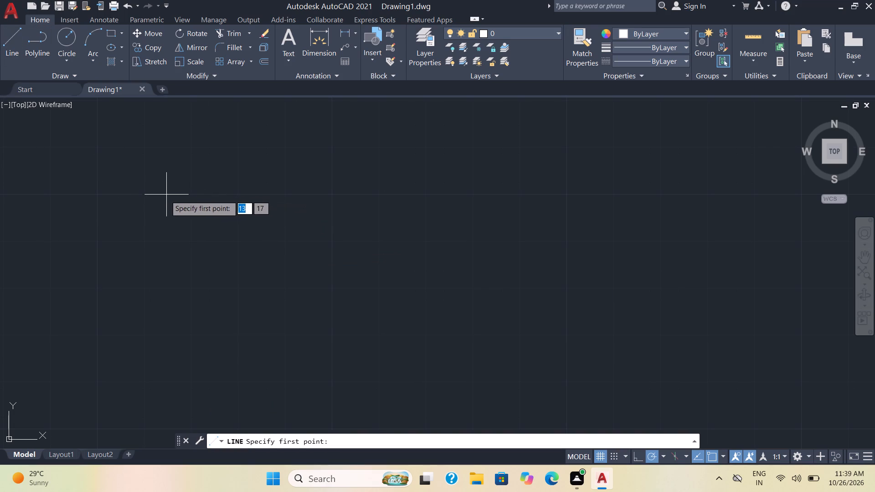
{"action": "scroll", "coordinate": [98, 193], "scroll_direction": "up", "scroll_amount": 2}
{"action": "left_click", "coordinate": [98, 193]}
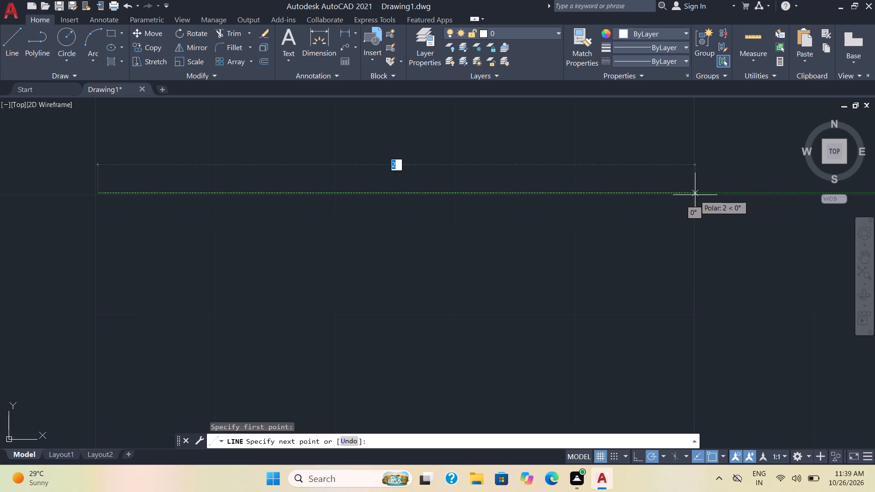
{"action": "scroll", "coordinate": [695, 195], "scroll_direction": "down", "scroll_amount": 6}
{"action": "scroll", "coordinate": [695, 195], "scroll_direction": "up", "scroll_amount": 2}
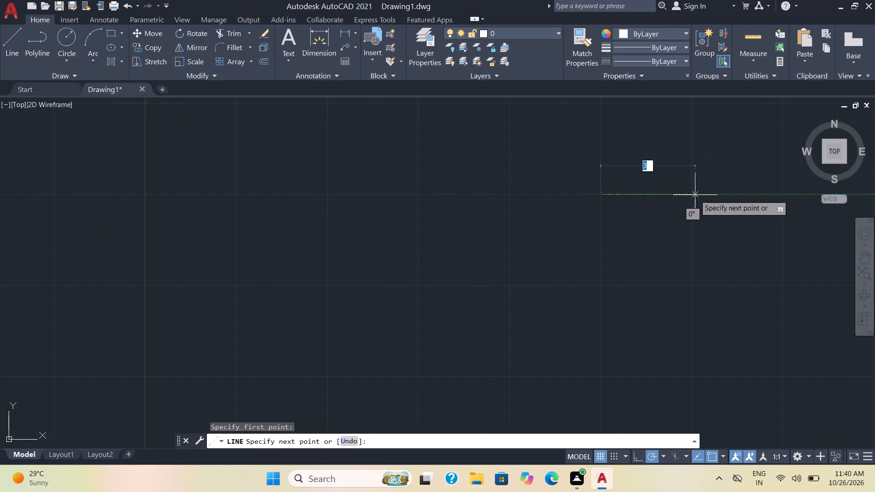
{"action": "middle_click_drag", "start_coordinate": [693, 196], "coordinate": [351, 168]}
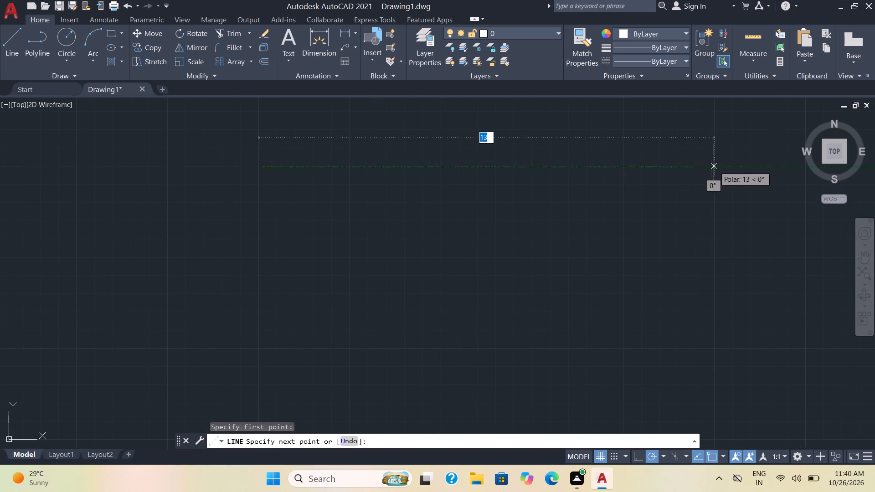
{"action": "left_click", "coordinate": [441, 167]}
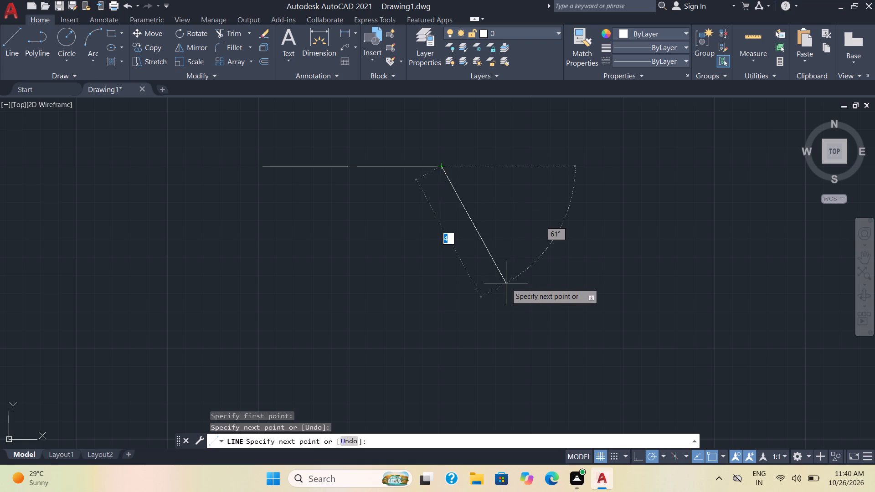
{"action": "key", "text": "Escape"}
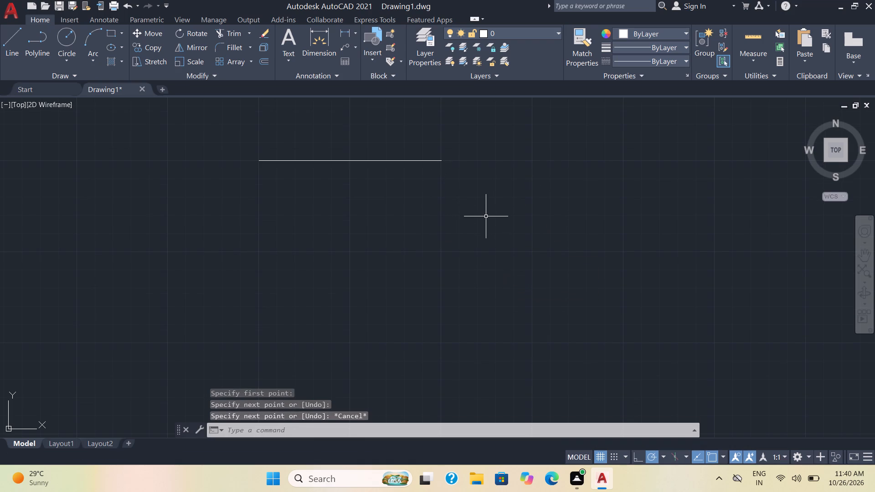
Draw a short vertical line upward at 90° from the horizontal line, about a quarter of its length from its left end.
{"action": "middle_click_drag", "start_coordinate": [486, 216], "coordinate": [488, 311]}
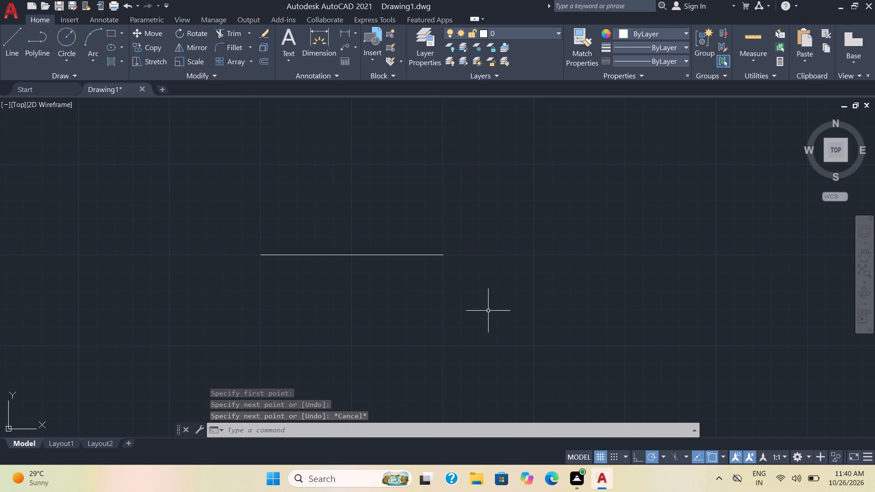
{"action": "left_click", "coordinate": [6, 46]}
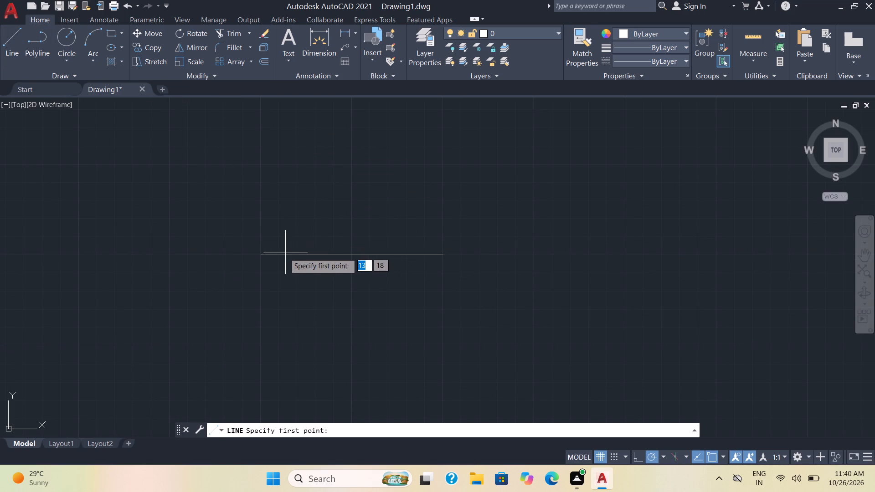
{"action": "scroll", "coordinate": [324, 256], "scroll_direction": "up", "scroll_amount": 2}
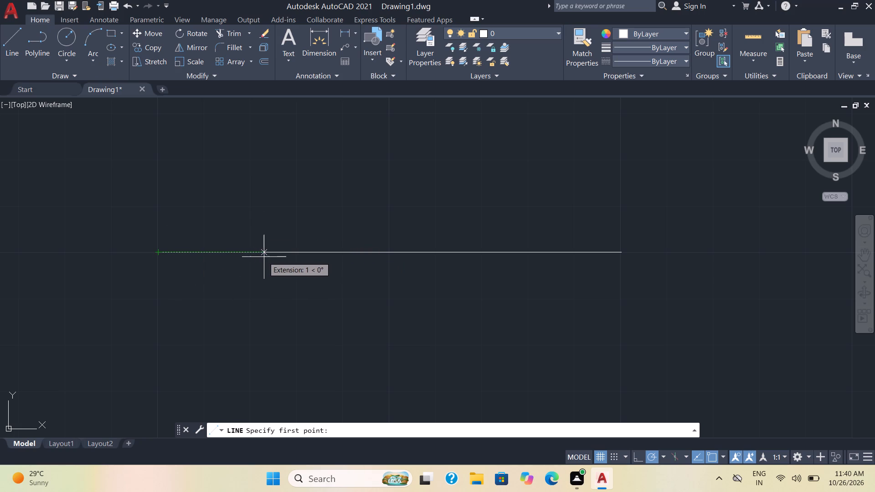
{"action": "left_click", "coordinate": [278, 252]}
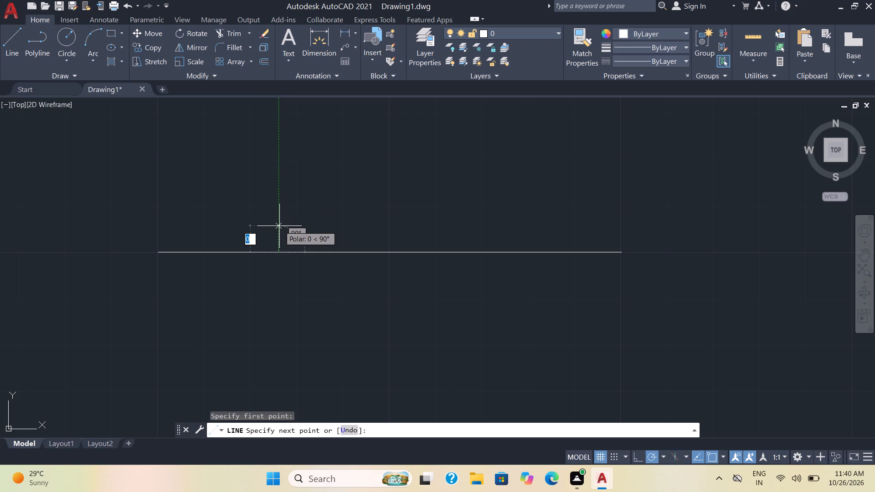
{"action": "left_click", "coordinate": [279, 226]}
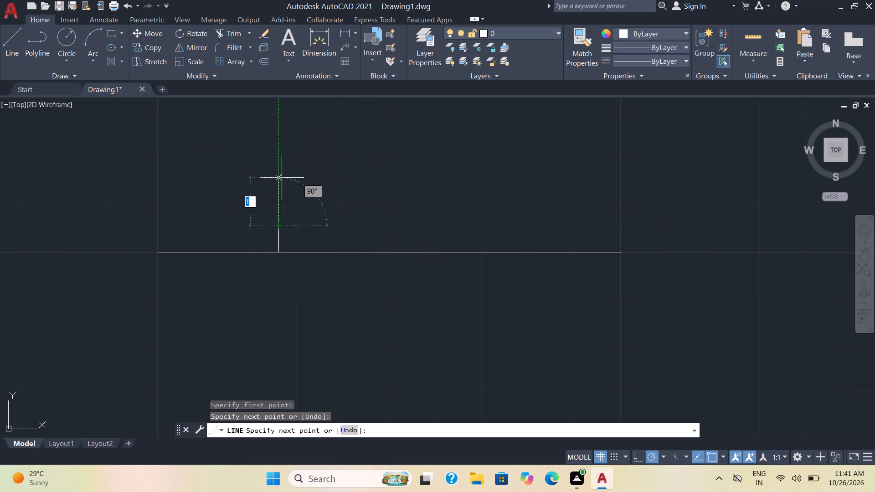
{"action": "key", "text": "Escape"}
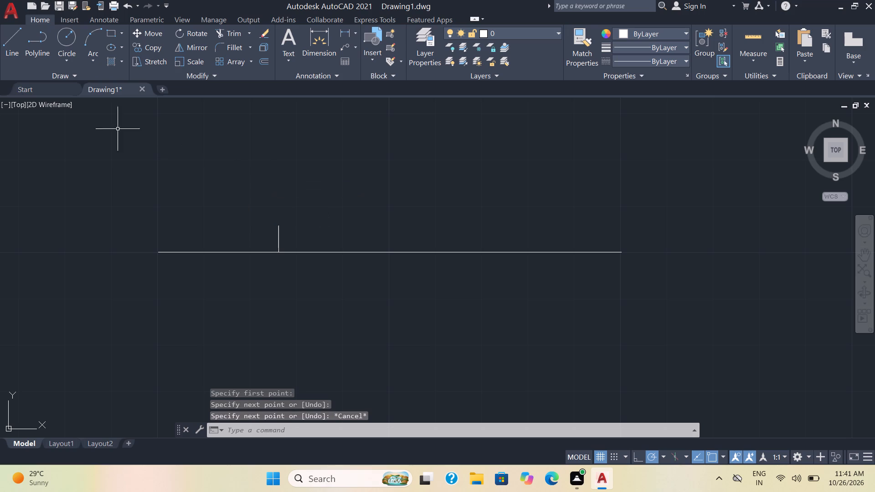
Set polar tracking to 45° increments and draw a short line at 135° from the top end of the vertical line.
{"action": "left_click", "coordinate": [14, 46]}
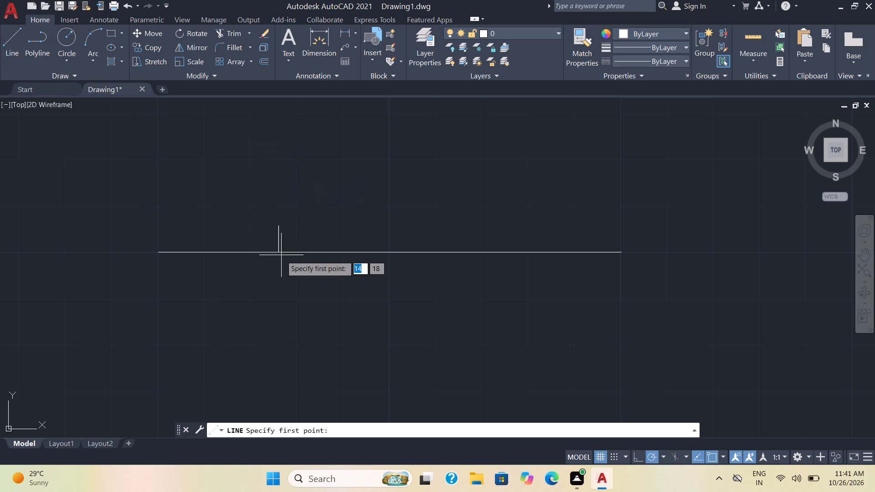
{"action": "left_click", "coordinate": [277, 226]}
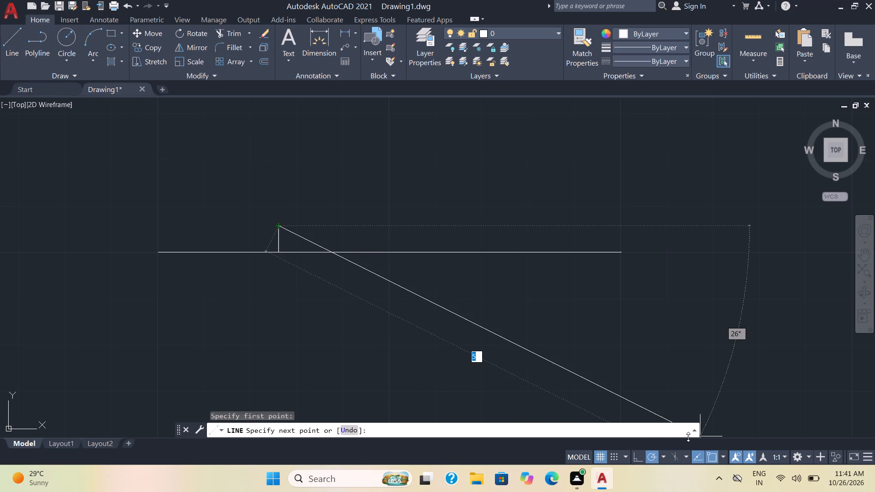
{"action": "left_click", "coordinate": [653, 454]}
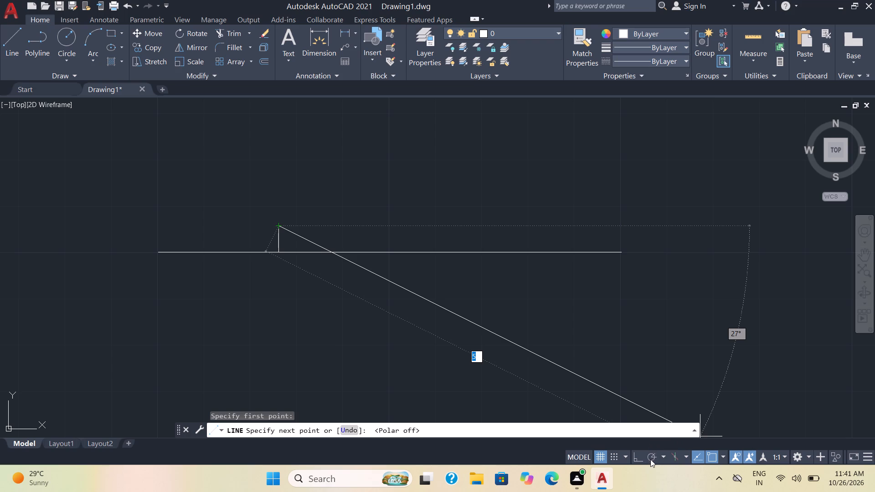
{"action": "left_click", "coordinate": [653, 459]}
{"action": "left_click", "coordinate": [664, 457]}
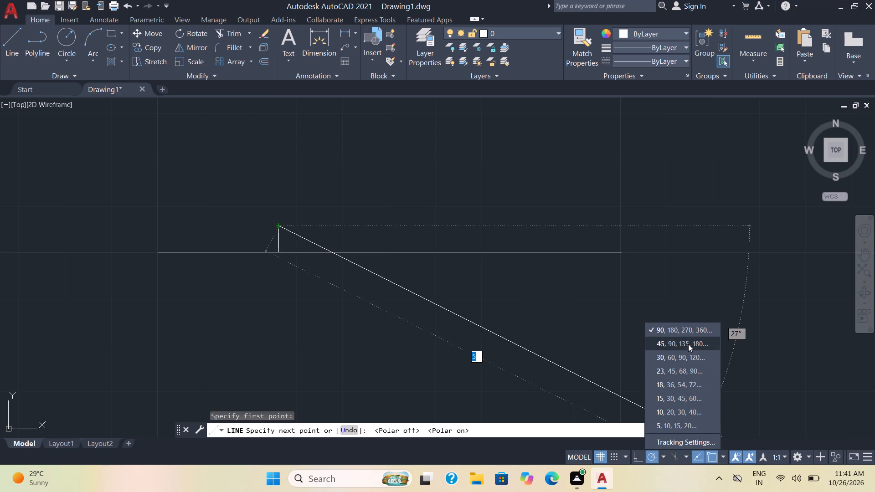
{"action": "left_click", "coordinate": [688, 344]}
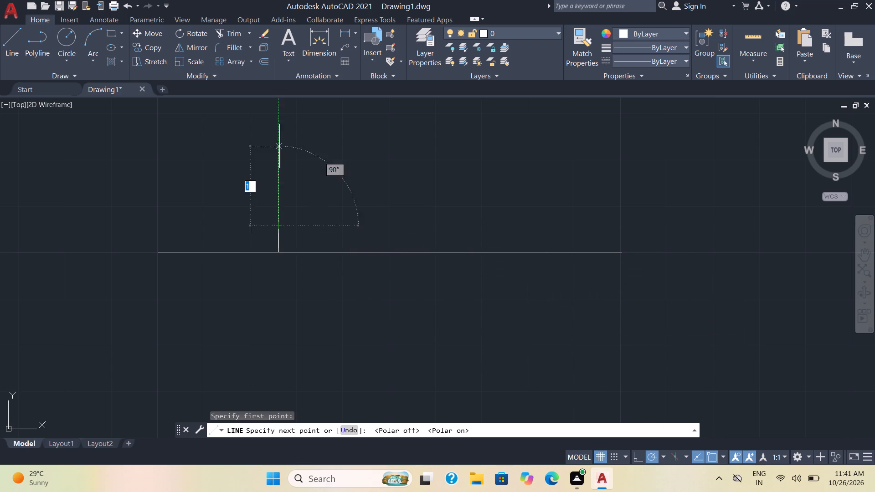
{"action": "left_click", "coordinate": [266, 210]}
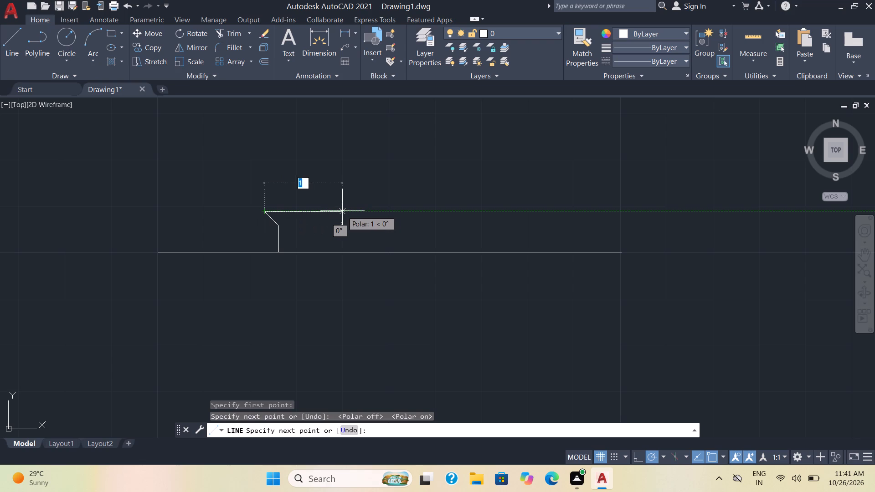
{"action": "key", "text": "Escape"}
{"action": "key", "text": "grave"}
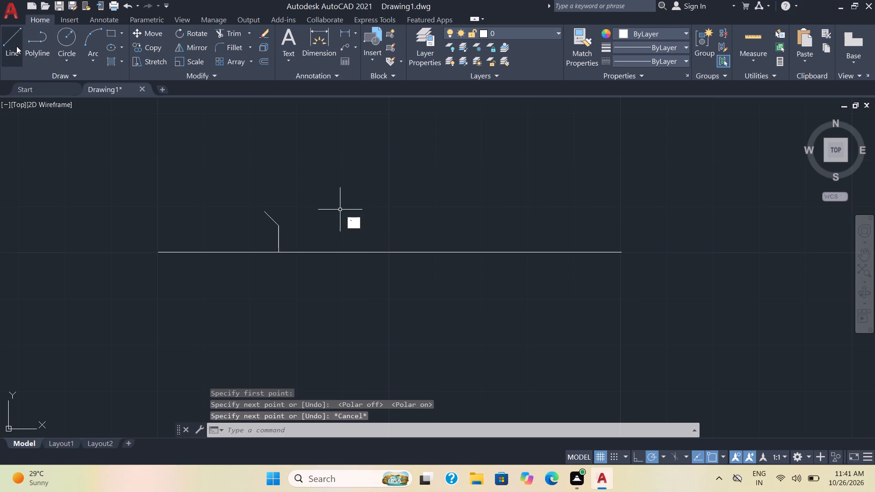
Draw a short vertical line at 90° directly above the existing vertical line, leaving a gap between the two.
{"action": "left_click", "coordinate": [16, 46]}
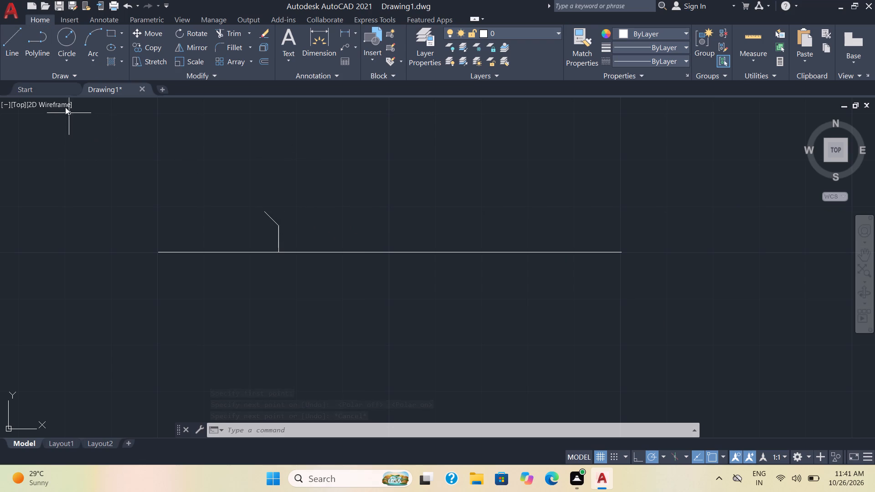
{"action": "left_click", "coordinate": [10, 42]}
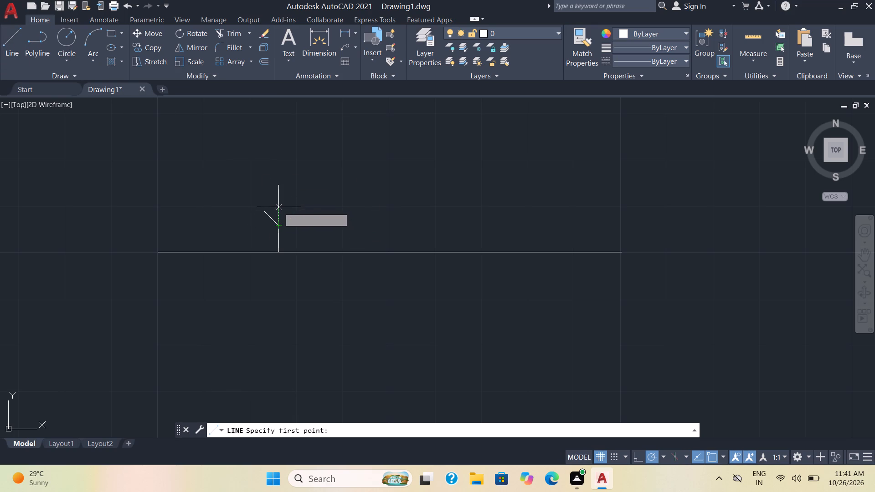
{"action": "left_click", "coordinate": [278, 207]}
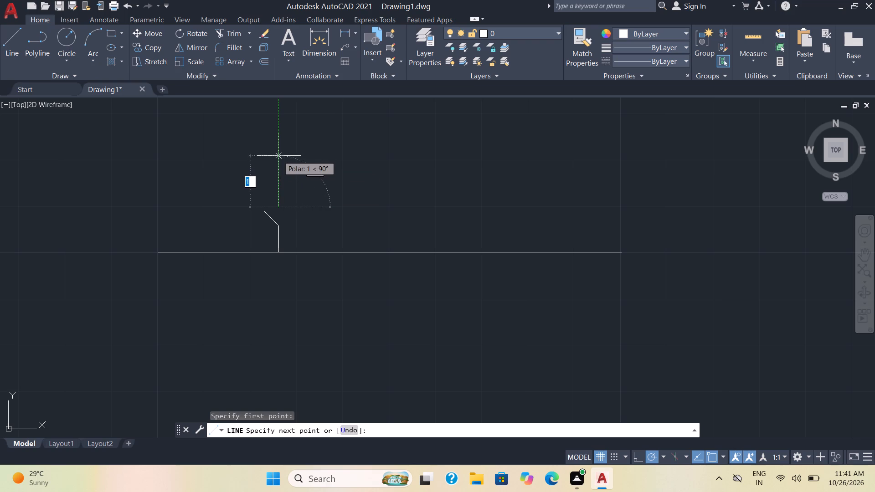
{"action": "left_click", "coordinate": [280, 187]}
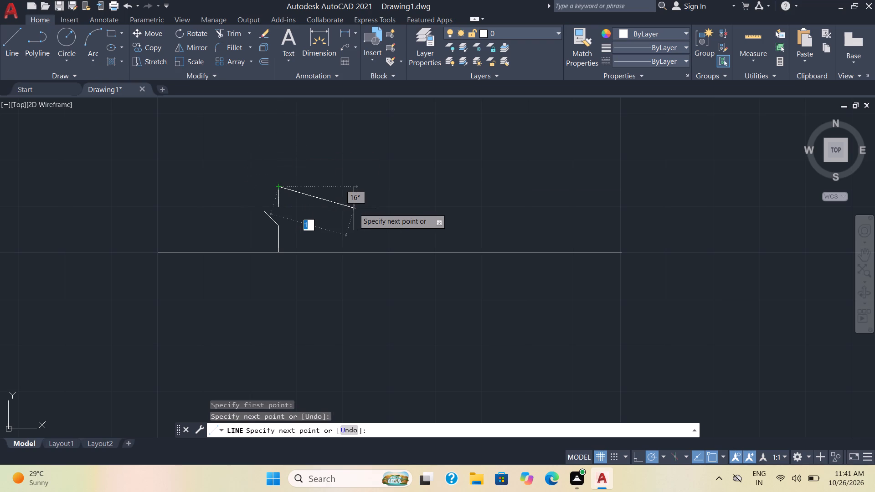
{"action": "key", "text": "Escape"}
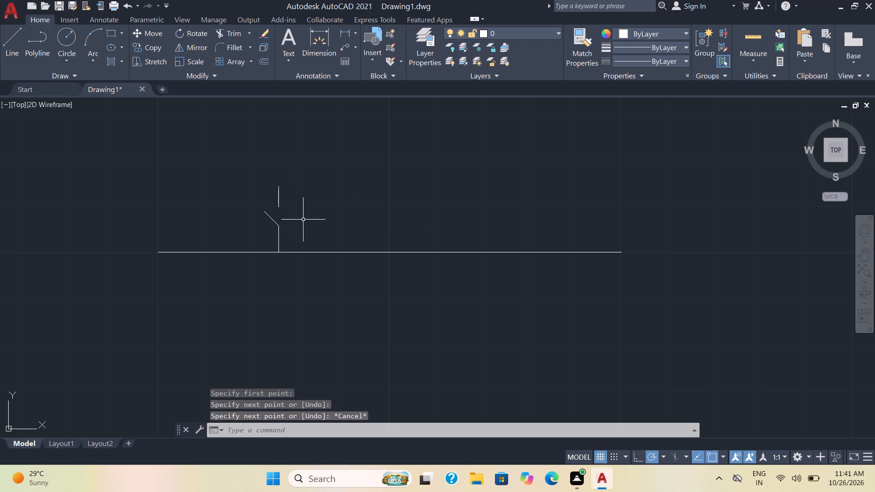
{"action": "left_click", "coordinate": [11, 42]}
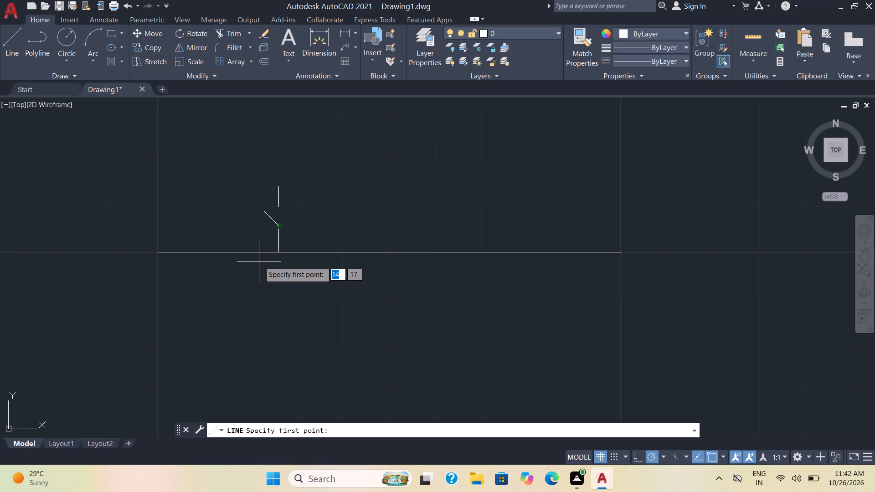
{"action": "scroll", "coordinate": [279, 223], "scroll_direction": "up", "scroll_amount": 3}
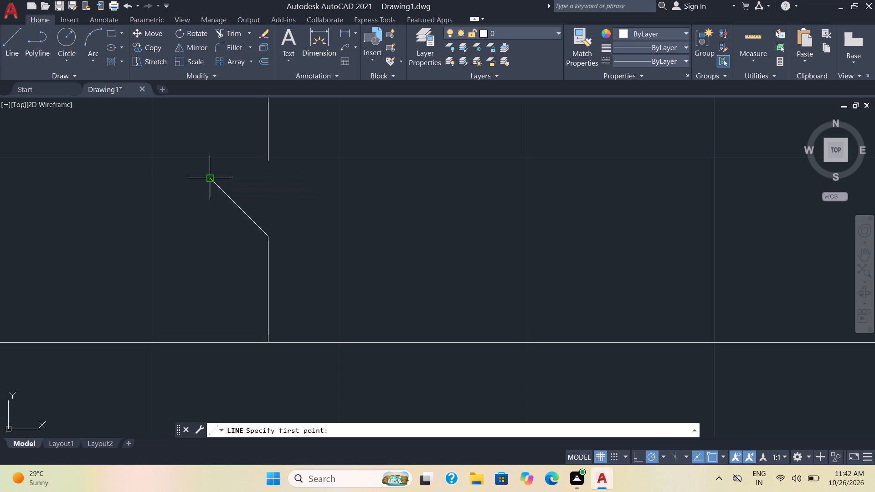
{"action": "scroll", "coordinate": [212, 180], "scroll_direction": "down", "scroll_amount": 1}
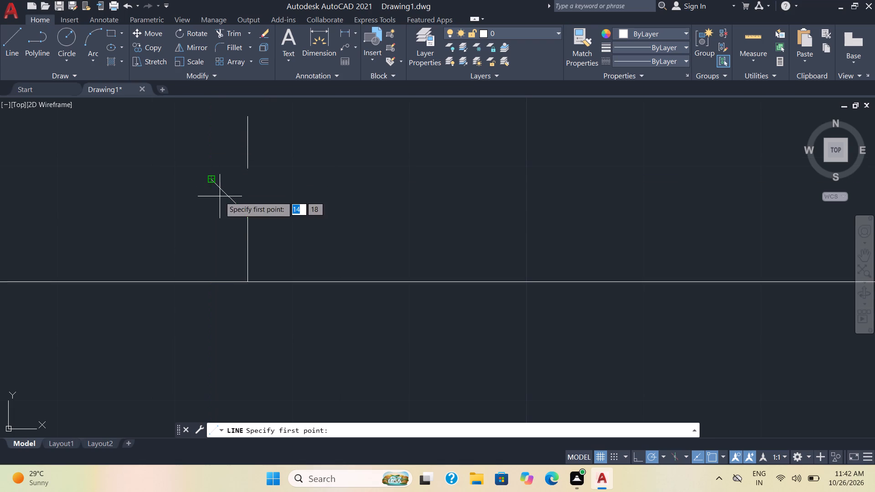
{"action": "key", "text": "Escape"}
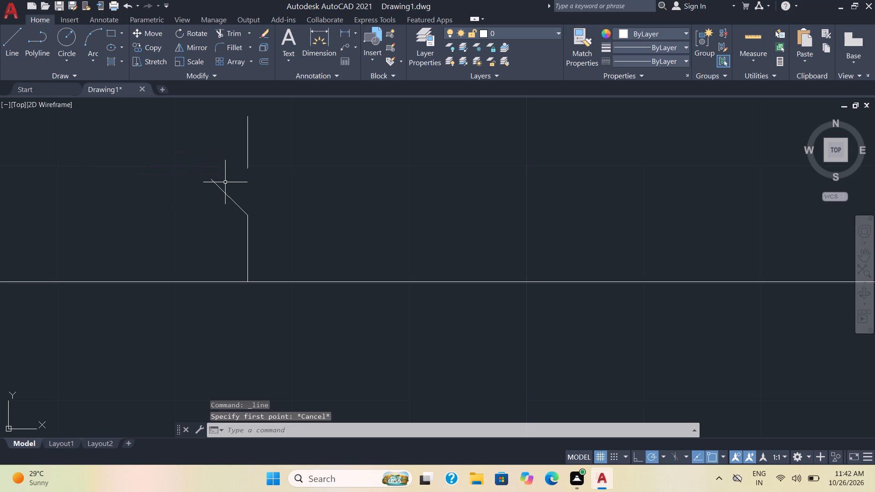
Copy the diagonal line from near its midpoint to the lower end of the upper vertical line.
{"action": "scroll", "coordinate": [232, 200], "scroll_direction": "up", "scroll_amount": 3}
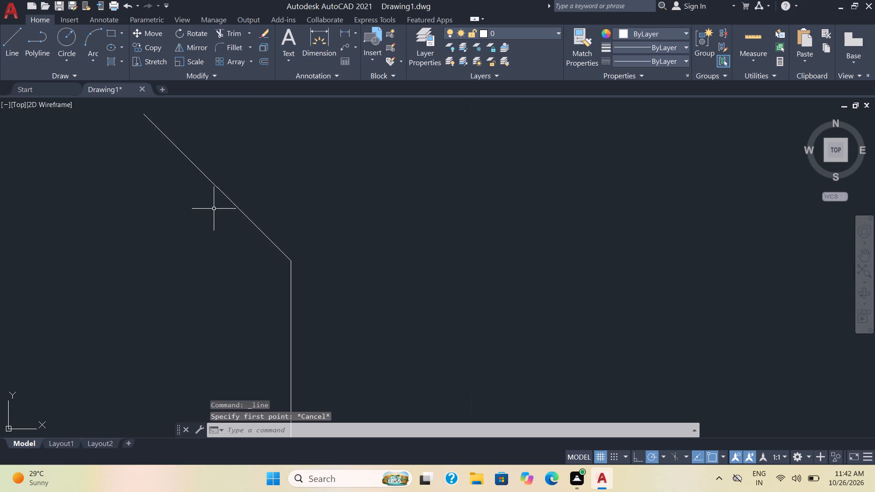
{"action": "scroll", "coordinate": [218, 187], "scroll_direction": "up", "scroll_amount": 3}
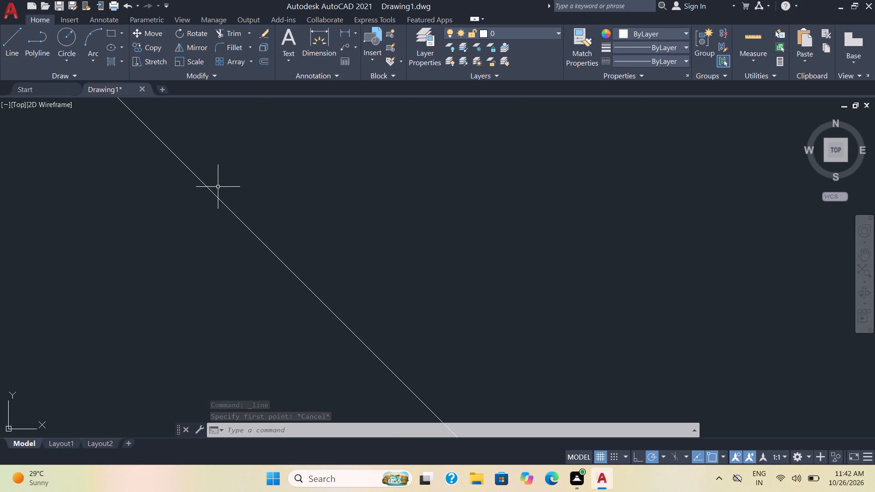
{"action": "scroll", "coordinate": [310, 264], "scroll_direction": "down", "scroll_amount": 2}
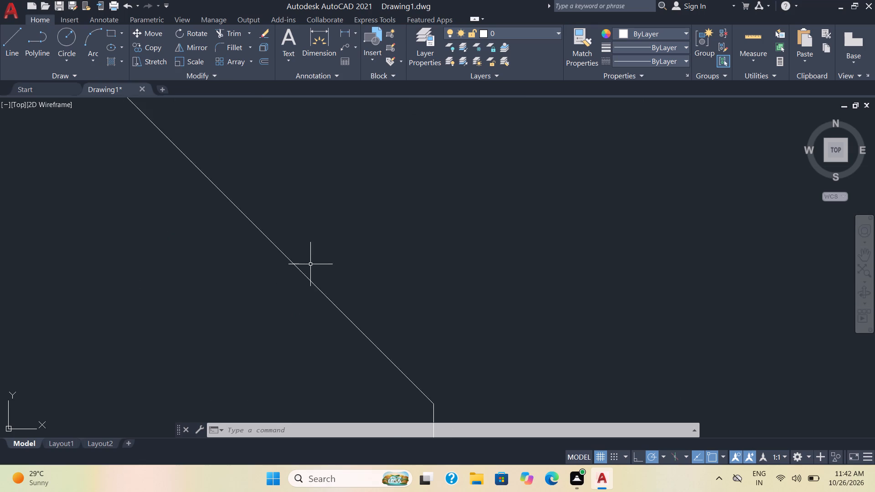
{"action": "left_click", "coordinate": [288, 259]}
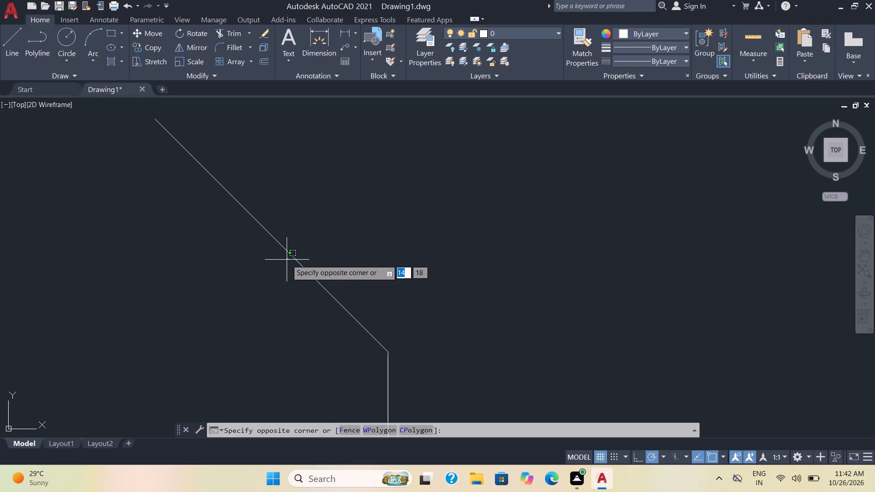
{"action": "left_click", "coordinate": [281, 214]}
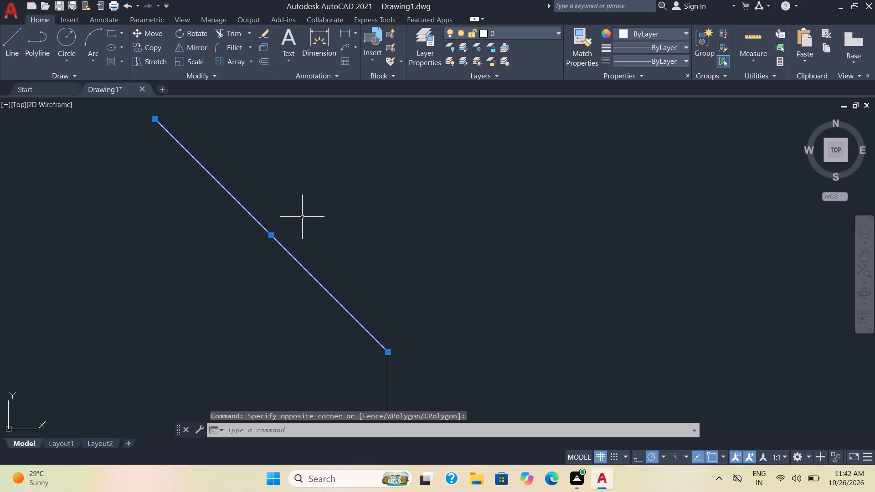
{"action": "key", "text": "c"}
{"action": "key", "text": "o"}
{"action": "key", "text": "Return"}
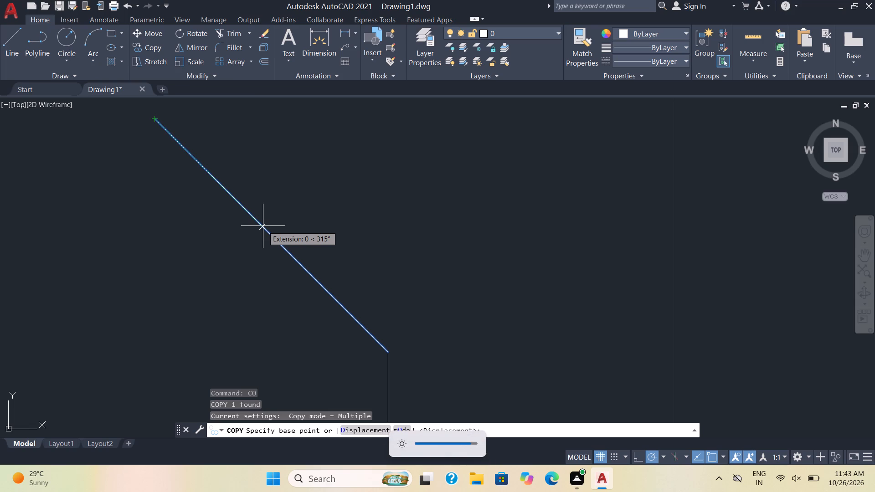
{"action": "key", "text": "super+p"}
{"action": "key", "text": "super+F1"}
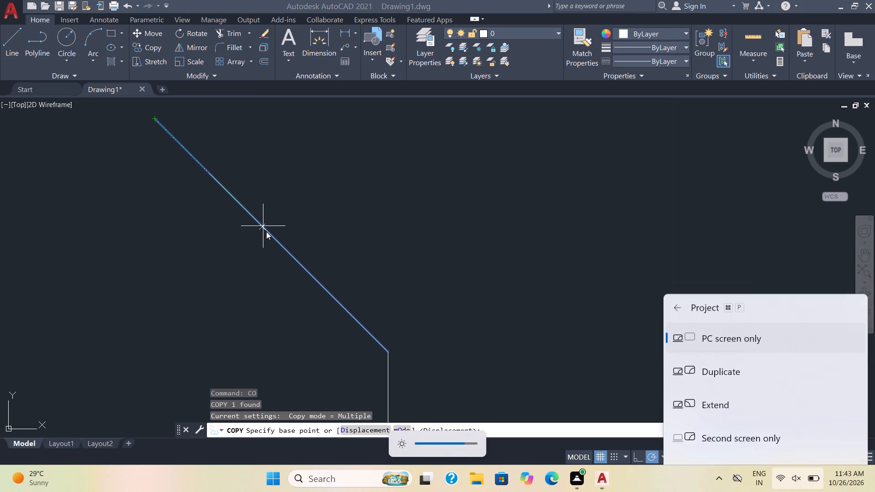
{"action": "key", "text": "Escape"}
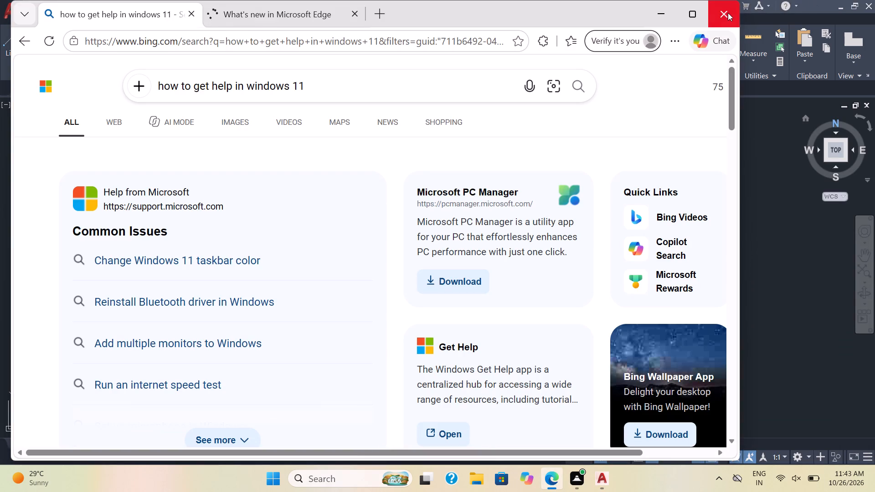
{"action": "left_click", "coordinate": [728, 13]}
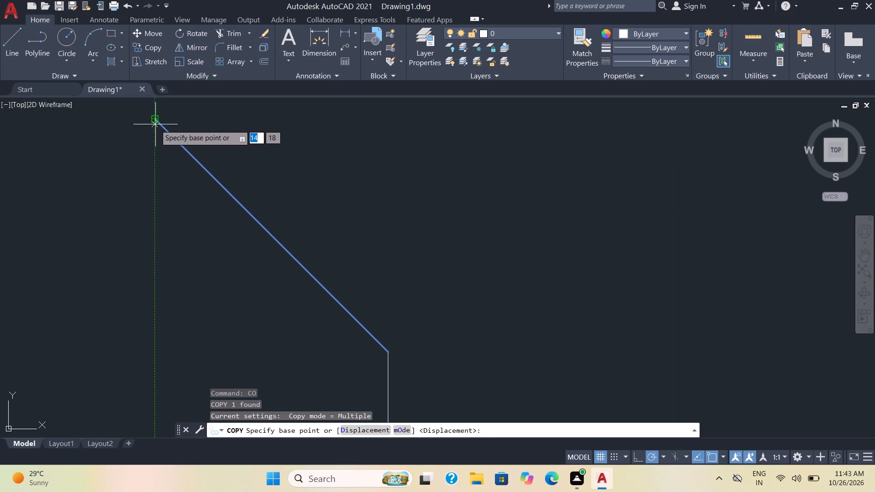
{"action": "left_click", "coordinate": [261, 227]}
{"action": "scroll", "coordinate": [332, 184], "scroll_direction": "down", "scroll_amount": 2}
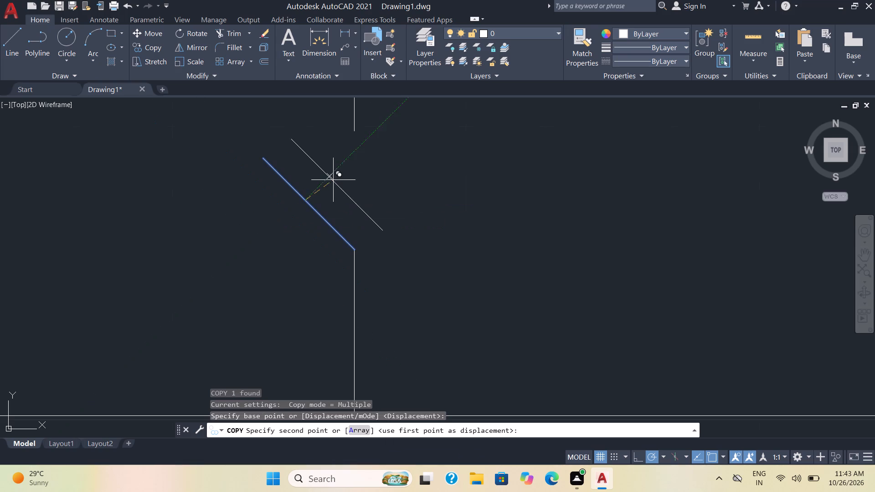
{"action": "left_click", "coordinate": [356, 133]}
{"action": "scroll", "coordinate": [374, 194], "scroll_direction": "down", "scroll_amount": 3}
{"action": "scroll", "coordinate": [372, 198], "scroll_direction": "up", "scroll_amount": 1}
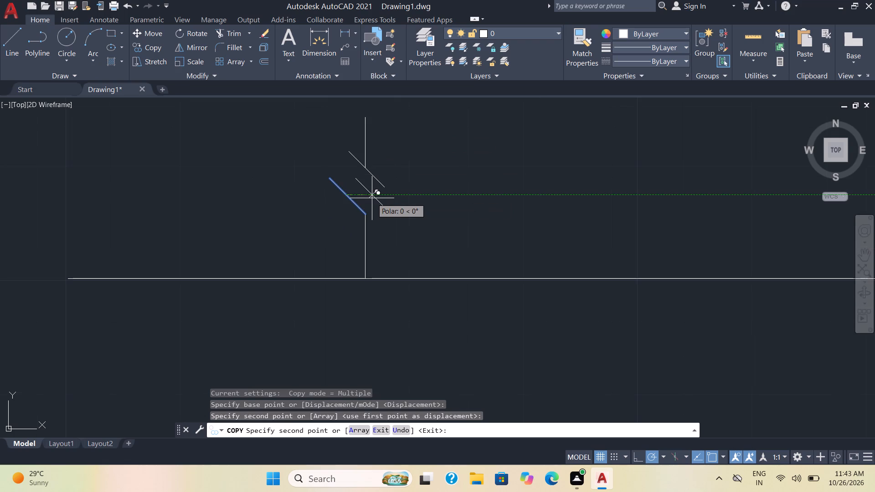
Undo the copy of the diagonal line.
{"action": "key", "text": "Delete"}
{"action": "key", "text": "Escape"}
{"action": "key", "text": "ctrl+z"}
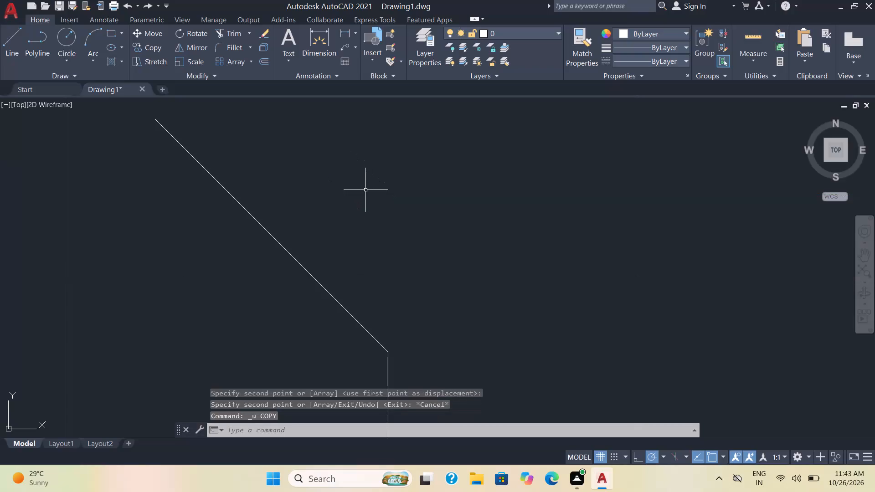
Turn on grid snap mode.
{"action": "scroll", "coordinate": [340, 206], "scroll_direction": "down", "scroll_amount": 2}
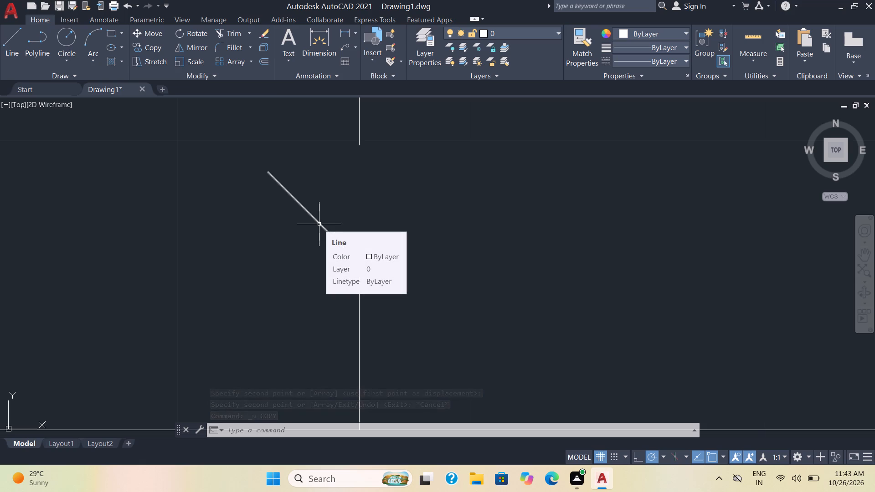
{"action": "key", "text": "shift+F9"}
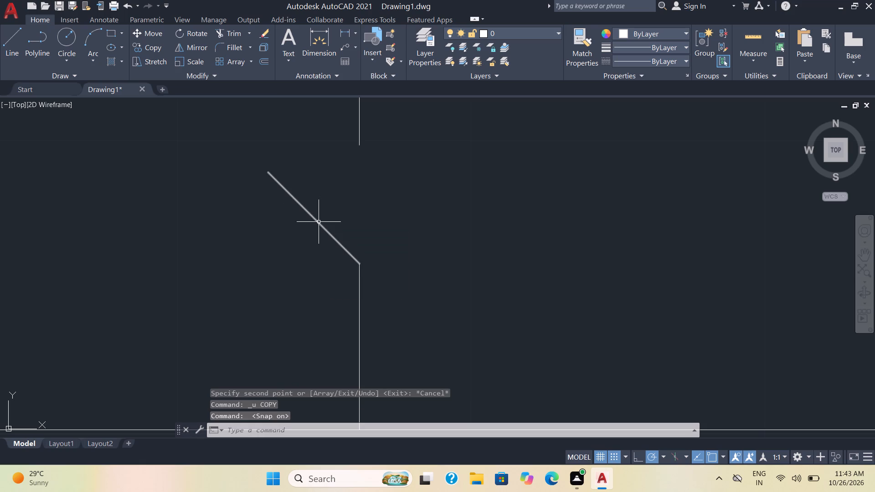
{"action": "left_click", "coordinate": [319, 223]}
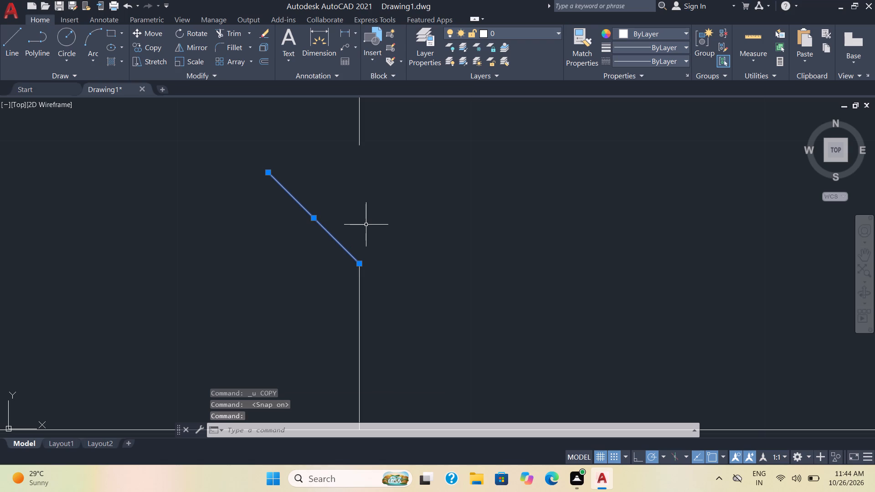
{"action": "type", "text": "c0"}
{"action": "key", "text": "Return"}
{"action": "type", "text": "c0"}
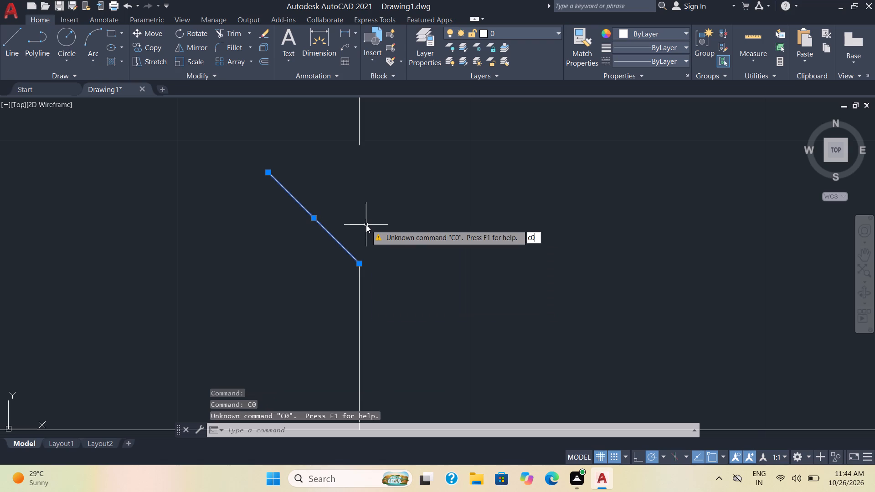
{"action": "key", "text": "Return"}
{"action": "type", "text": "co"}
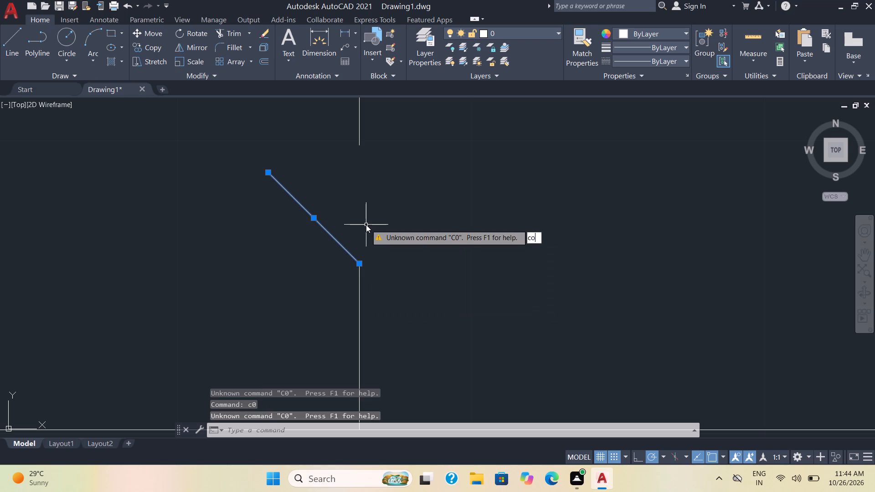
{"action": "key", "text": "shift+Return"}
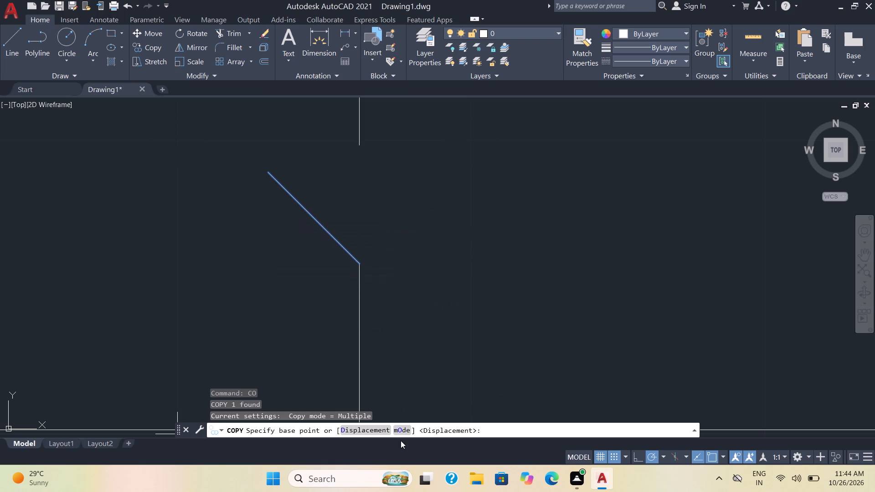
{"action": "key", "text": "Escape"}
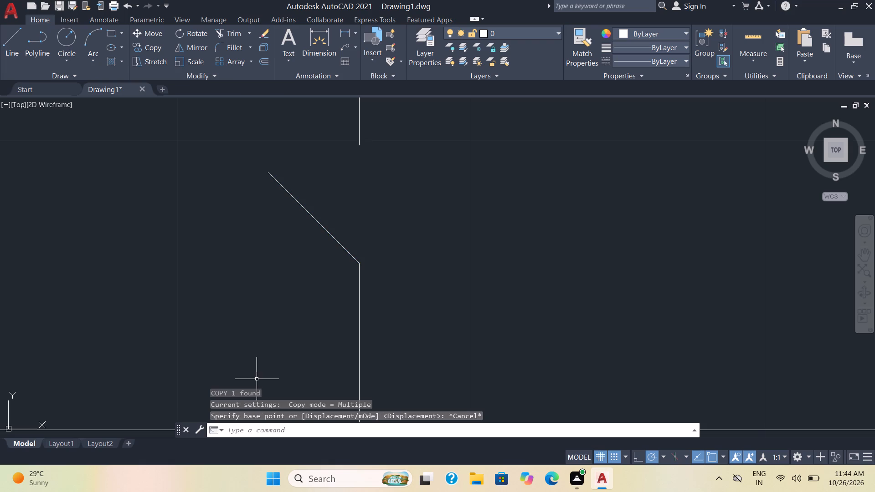
Turn on Ortho mode while trying to copy the diagonal line from a base point beside it.
{"action": "left_click", "coordinate": [312, 217]}
{"action": "type", "text": "co"}
{"action": "key", "text": "Return"}
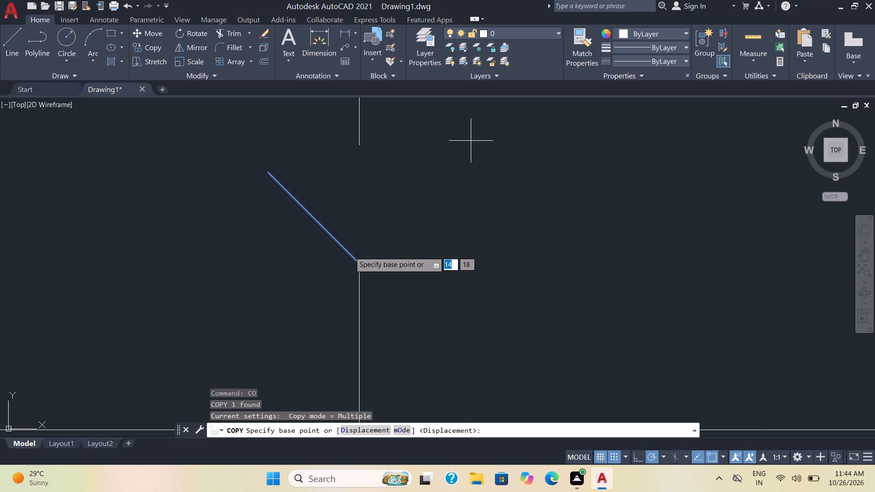
{"action": "key", "text": "shift+F8"}
{"action": "key", "text": "shift+F8"}
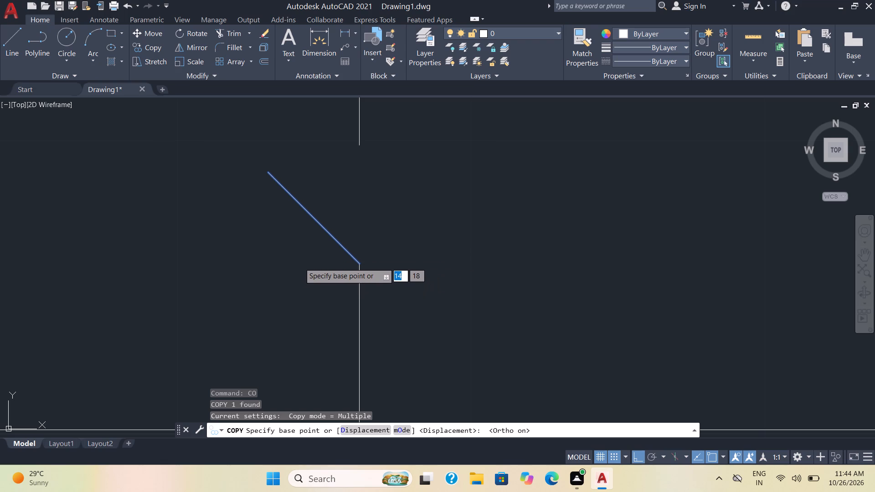
{"action": "key", "text": "shift+F8"}
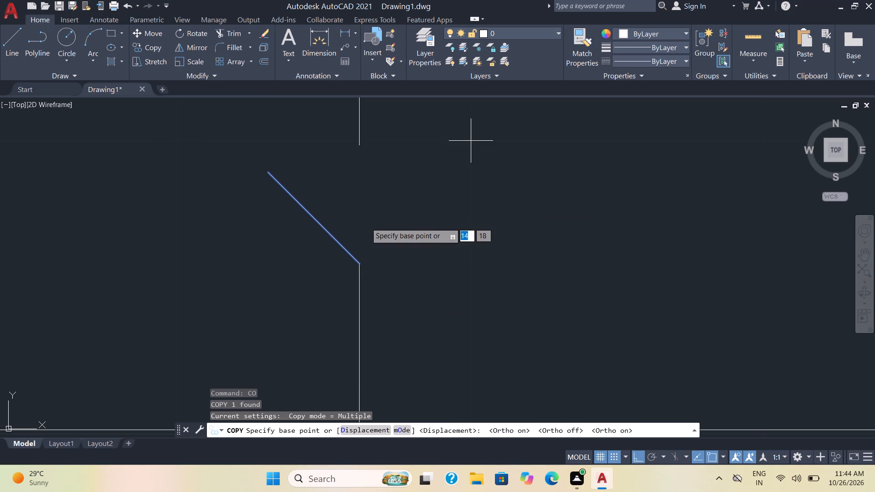
{"action": "left_click_drag", "start_coordinate": [511, 216], "coordinate": [525, 192]}
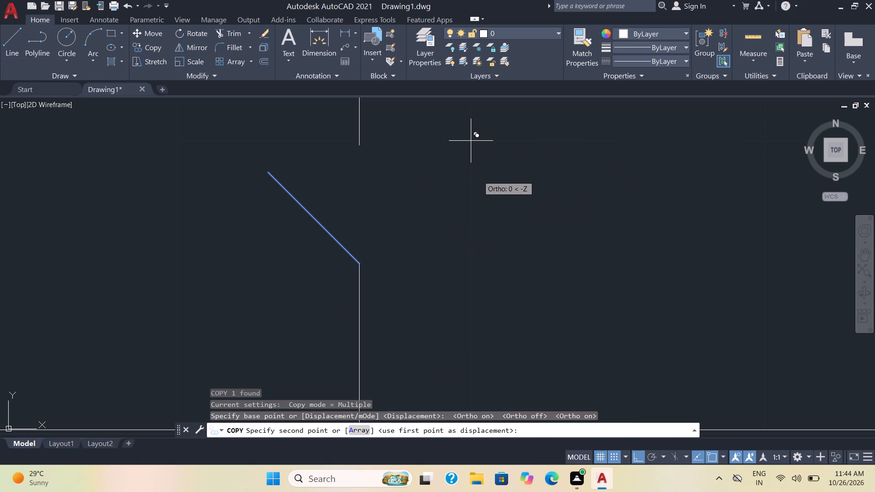
{"action": "key", "text": "Escape"}
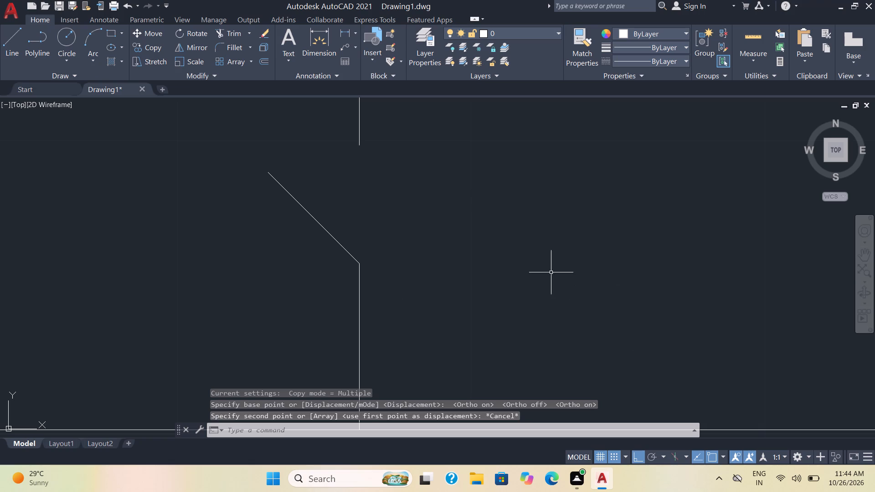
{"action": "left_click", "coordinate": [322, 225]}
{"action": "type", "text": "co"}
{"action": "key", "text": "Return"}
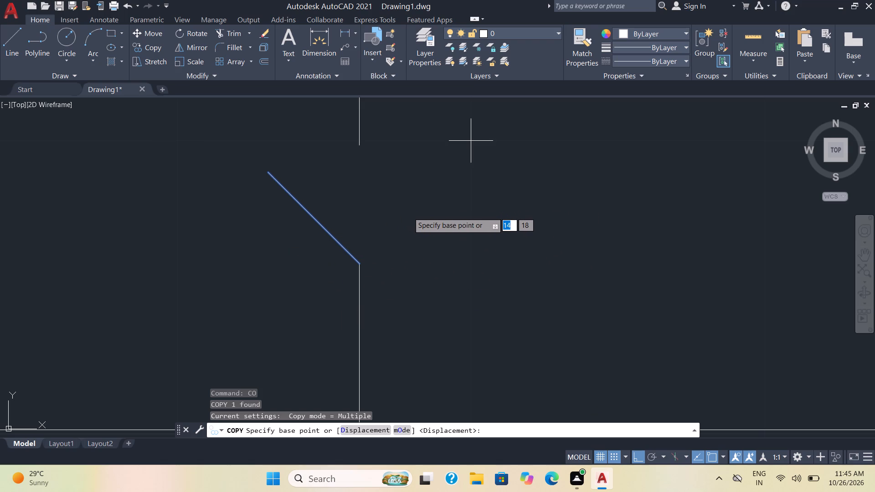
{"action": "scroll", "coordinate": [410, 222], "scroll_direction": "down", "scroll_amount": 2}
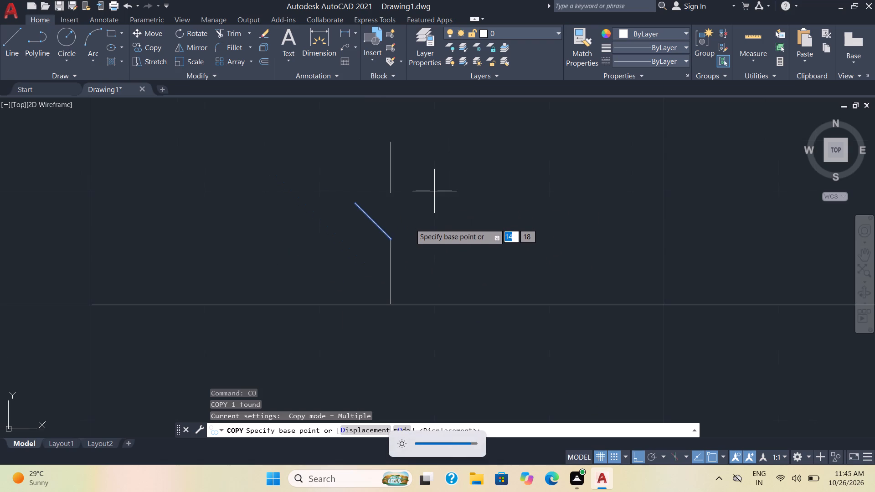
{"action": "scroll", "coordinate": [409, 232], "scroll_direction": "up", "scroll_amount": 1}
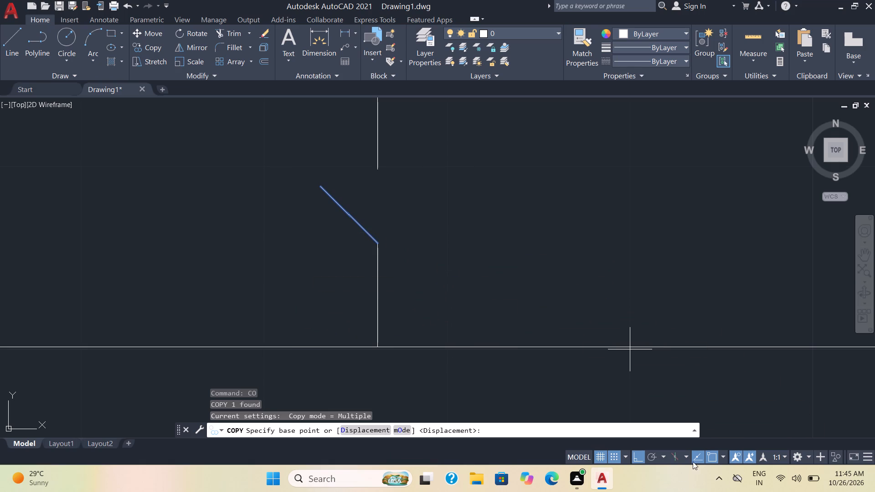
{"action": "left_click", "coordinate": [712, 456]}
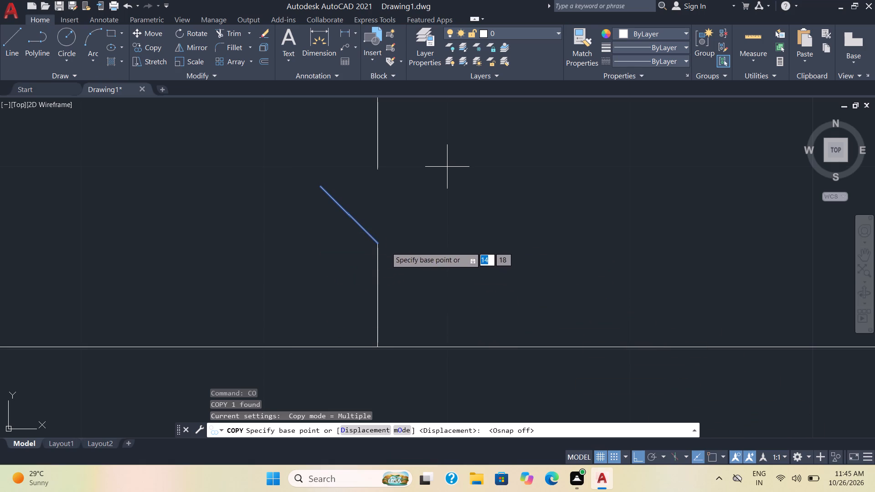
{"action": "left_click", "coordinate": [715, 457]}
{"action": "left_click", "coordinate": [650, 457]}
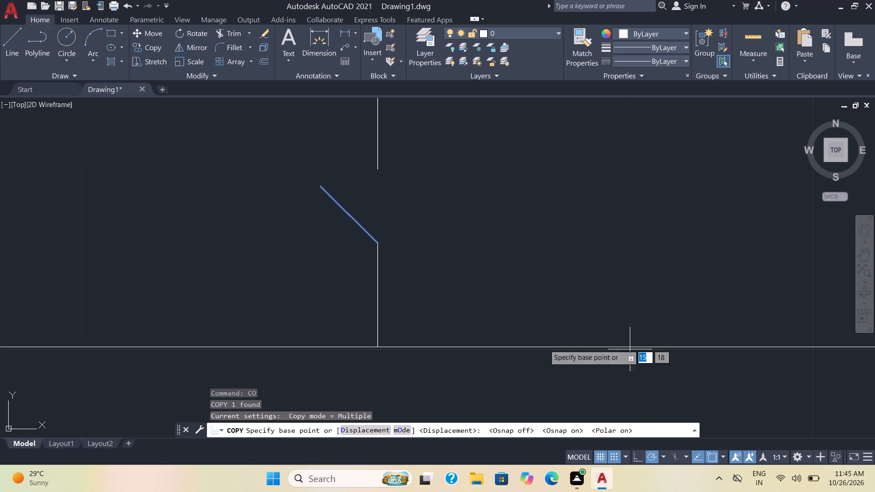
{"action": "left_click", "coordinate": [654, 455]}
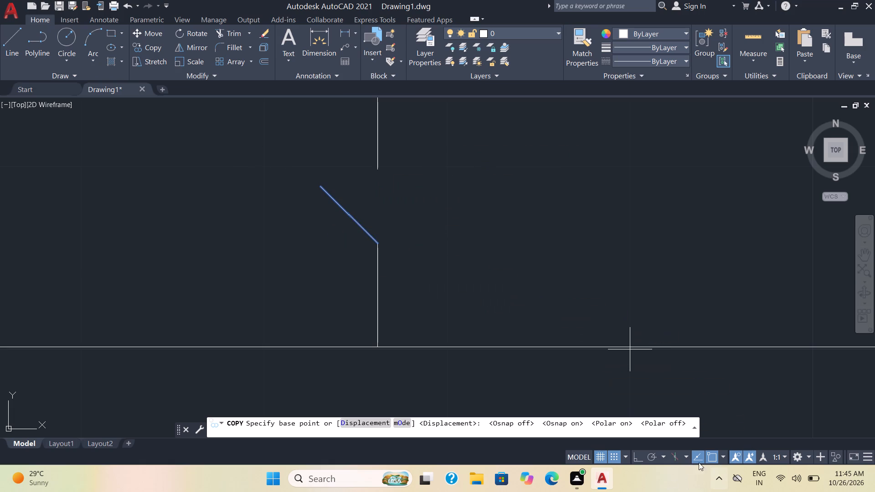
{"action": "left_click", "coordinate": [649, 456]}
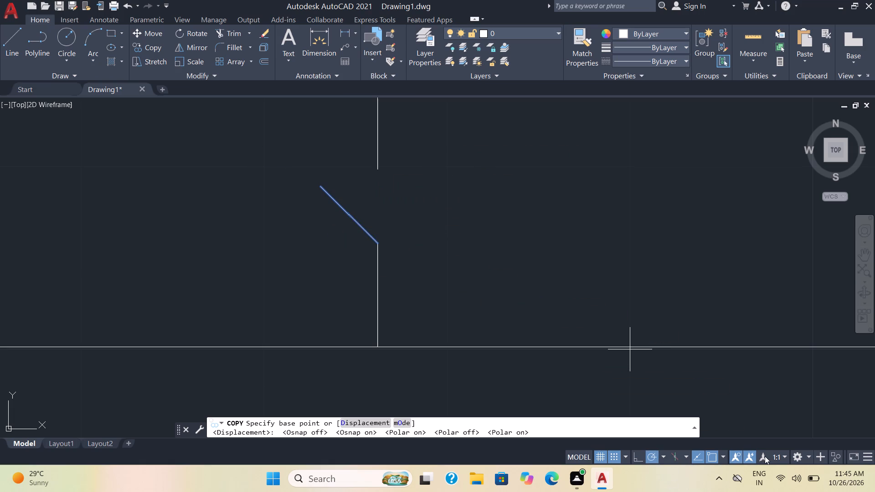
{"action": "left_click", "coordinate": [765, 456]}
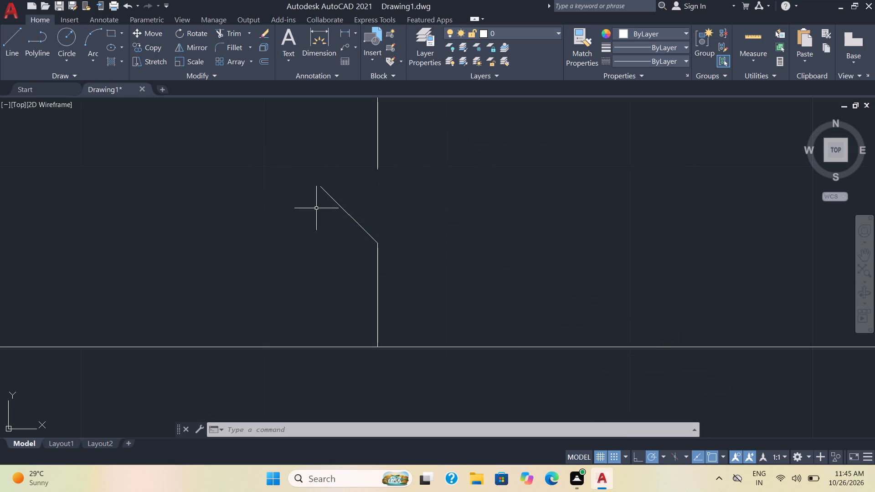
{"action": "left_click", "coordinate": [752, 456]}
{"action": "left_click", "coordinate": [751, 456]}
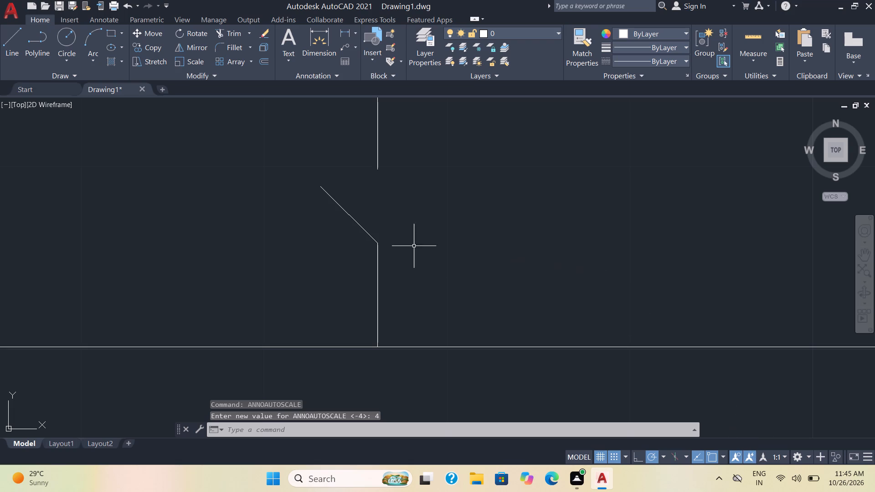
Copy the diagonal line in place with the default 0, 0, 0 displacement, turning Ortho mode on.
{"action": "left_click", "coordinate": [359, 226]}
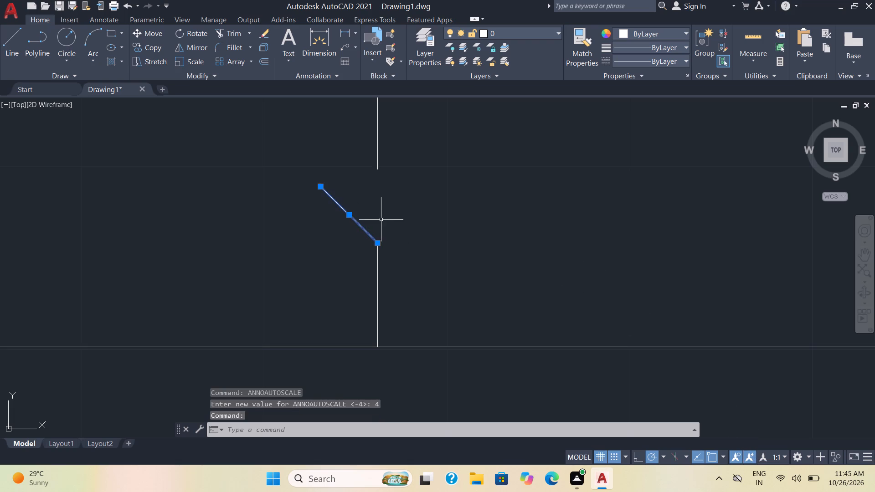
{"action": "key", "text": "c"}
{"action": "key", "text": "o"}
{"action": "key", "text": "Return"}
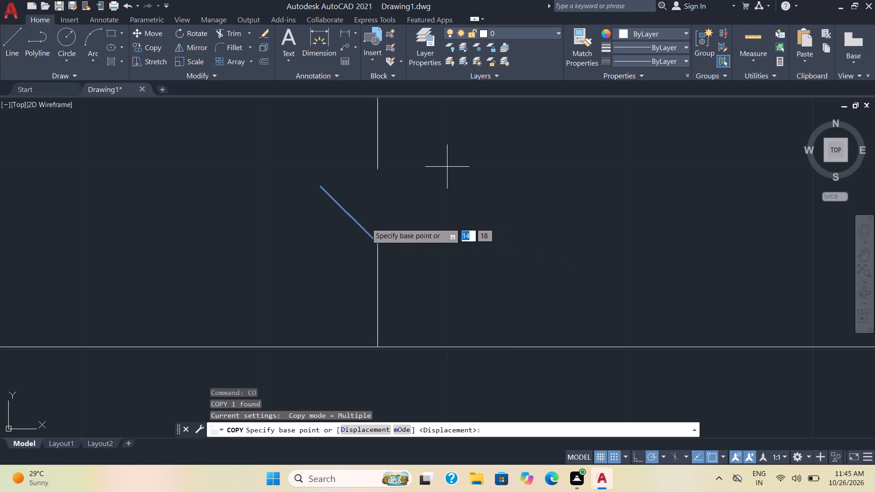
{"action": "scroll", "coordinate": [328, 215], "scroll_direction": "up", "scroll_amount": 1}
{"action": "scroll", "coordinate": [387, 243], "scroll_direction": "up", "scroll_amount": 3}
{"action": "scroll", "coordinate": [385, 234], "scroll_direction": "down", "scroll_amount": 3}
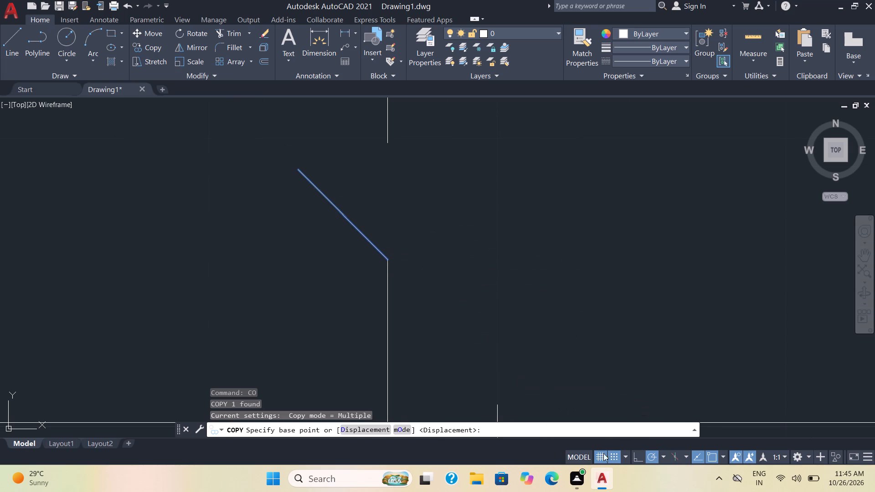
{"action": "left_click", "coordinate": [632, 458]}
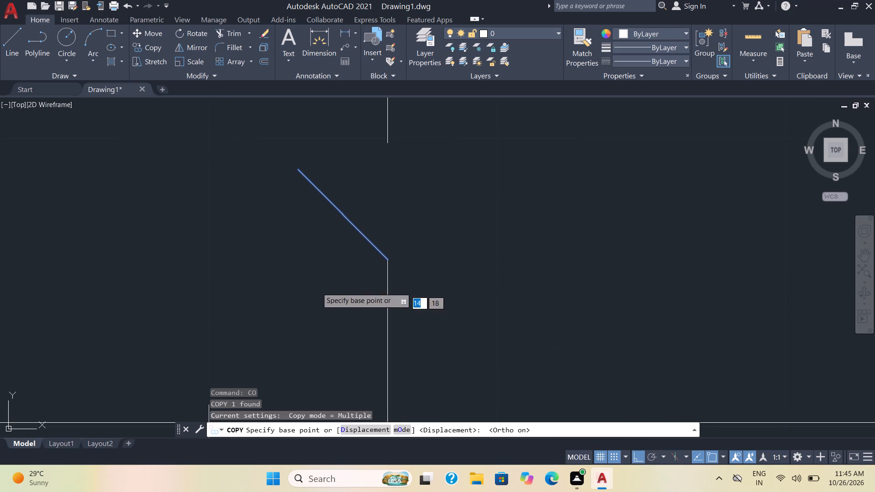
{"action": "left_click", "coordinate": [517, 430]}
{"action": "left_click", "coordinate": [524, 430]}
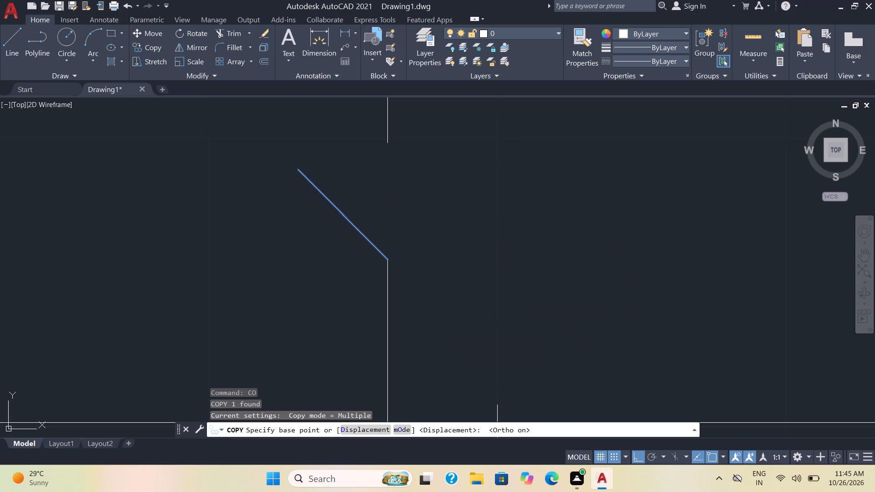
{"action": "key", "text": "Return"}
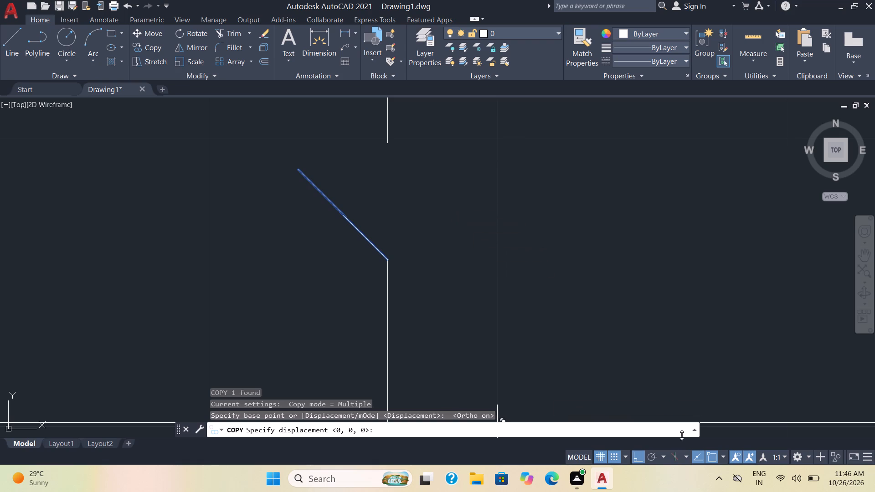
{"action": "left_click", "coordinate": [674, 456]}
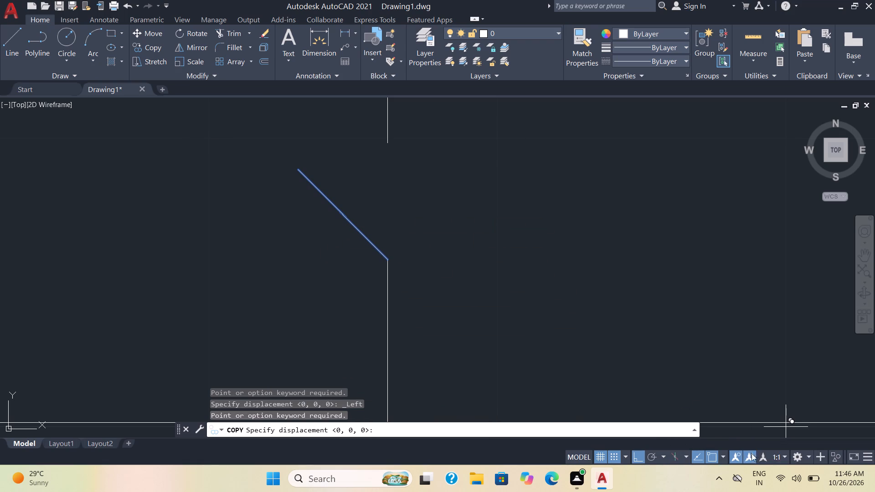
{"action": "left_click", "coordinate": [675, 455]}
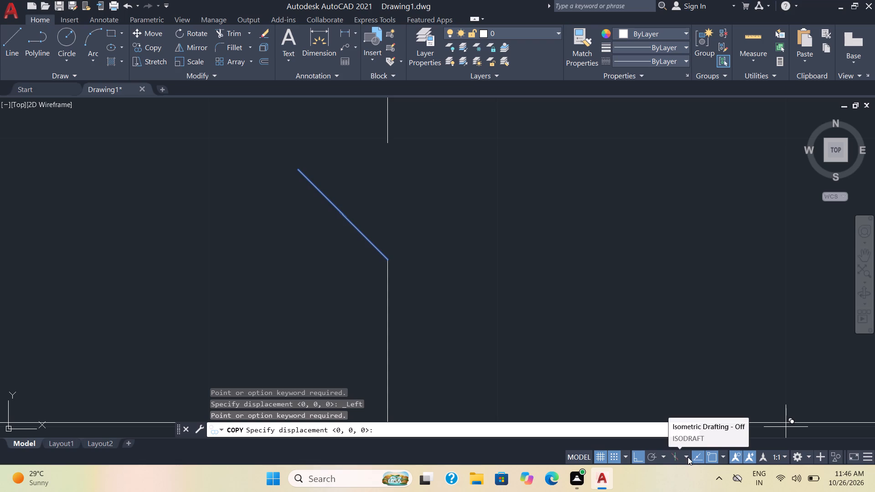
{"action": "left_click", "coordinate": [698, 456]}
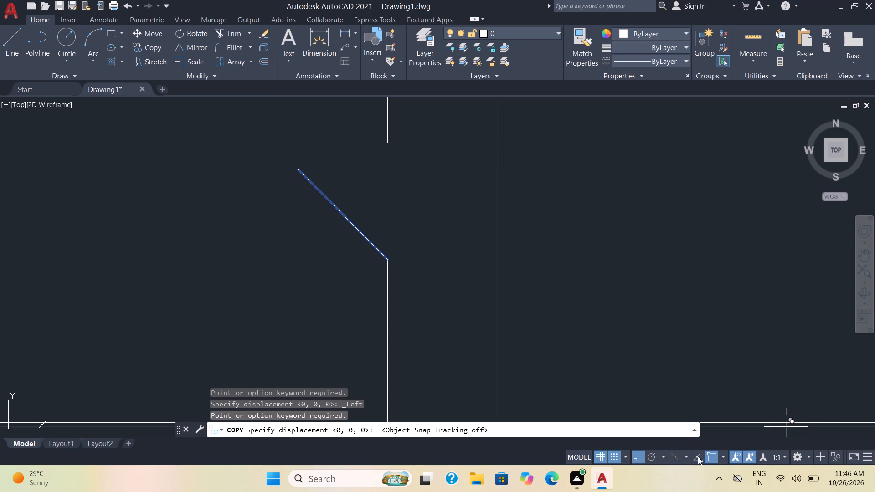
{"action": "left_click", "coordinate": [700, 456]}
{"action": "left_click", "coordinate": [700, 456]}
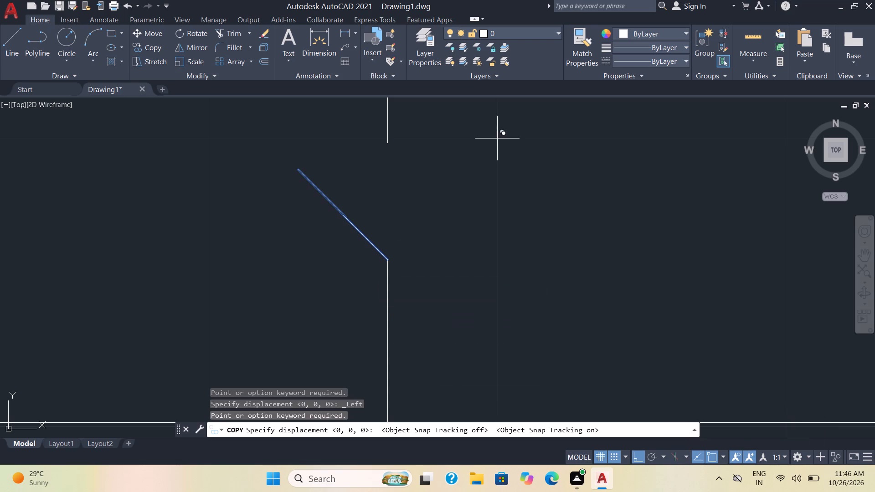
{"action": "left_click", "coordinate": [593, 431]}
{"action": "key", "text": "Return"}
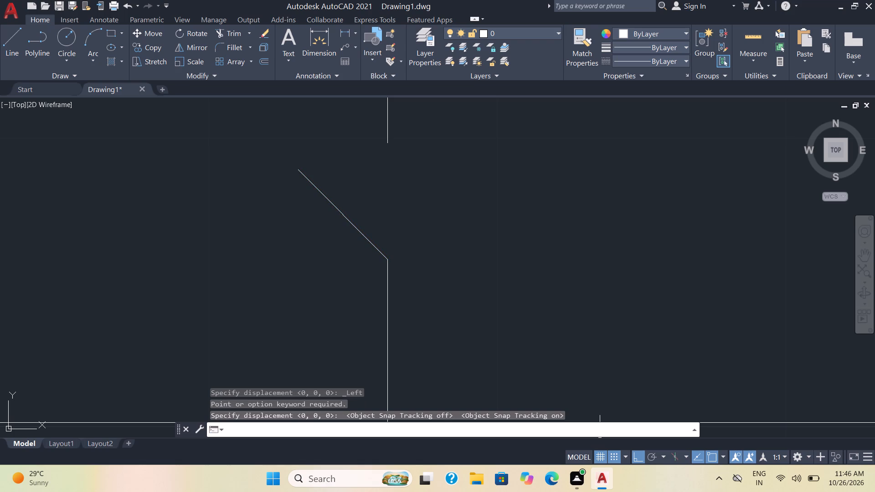
Erase the diagonal line together with its overlapping duplicate.
{"action": "left_click", "coordinate": [345, 215]}
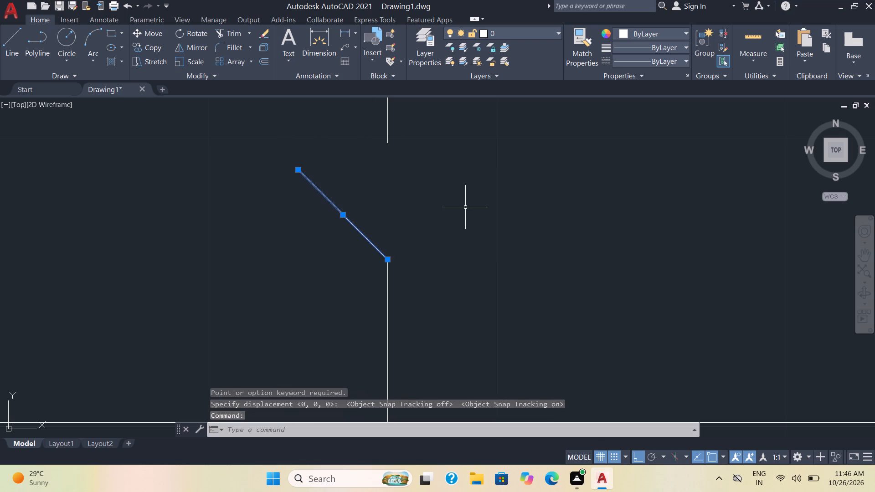
{"action": "key", "text": "Delete"}
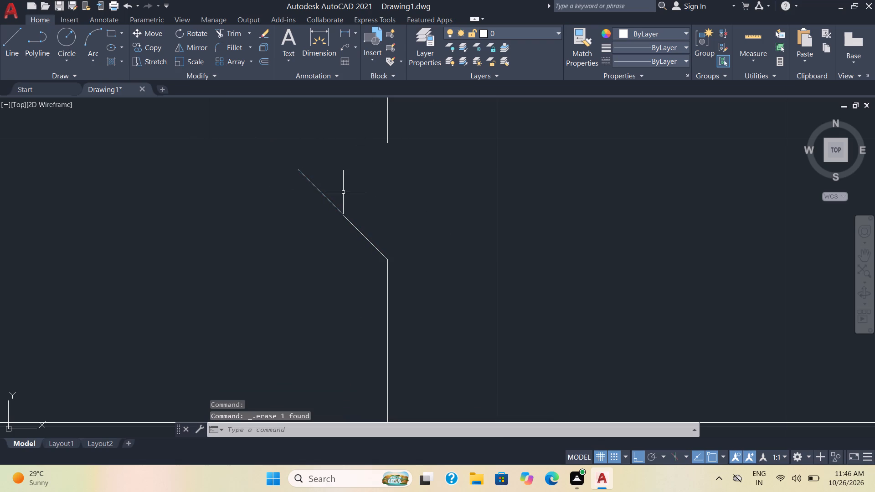
{"action": "left_click", "coordinate": [340, 213]}
{"action": "key", "text": "Delete"}
With Ortho and grid snap off, draw a line from the lower vertical line's upper end, up and to the left at about 130°.
{"action": "left_click", "coordinate": [13, 52]}
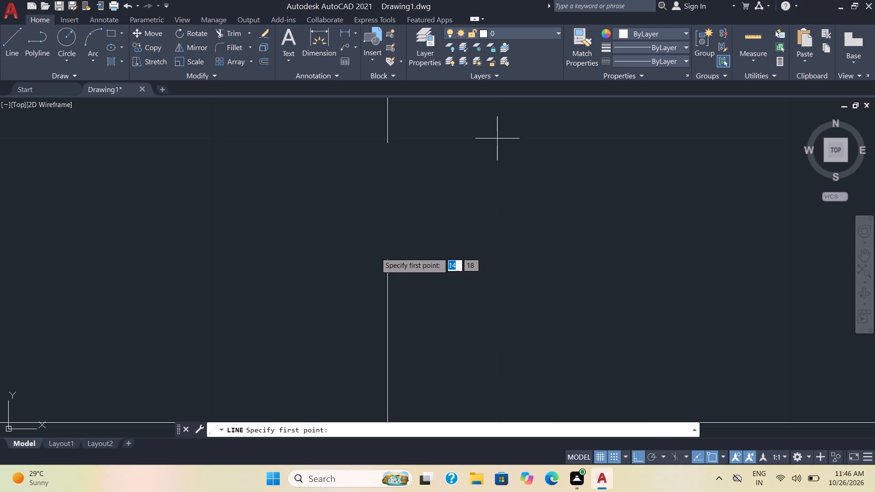
{"action": "key", "text": "shift+F8"}
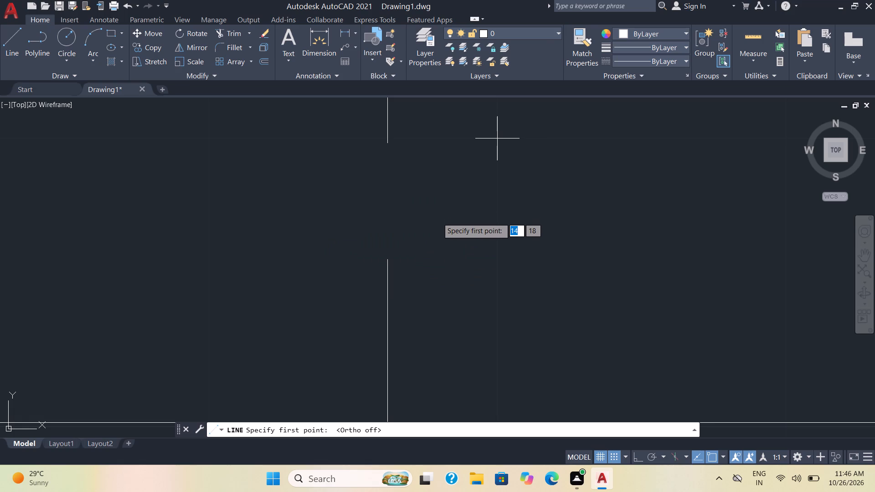
{"action": "key", "text": "shift+F9"}
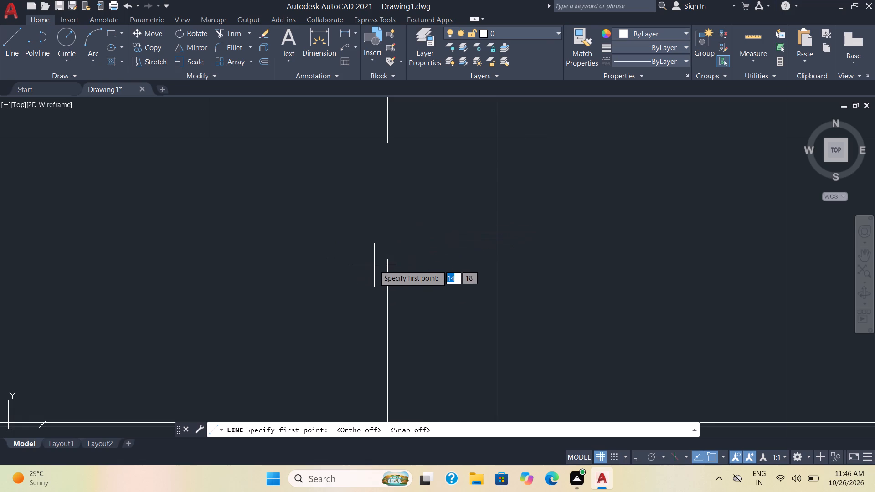
{"action": "left_click", "coordinate": [388, 261]}
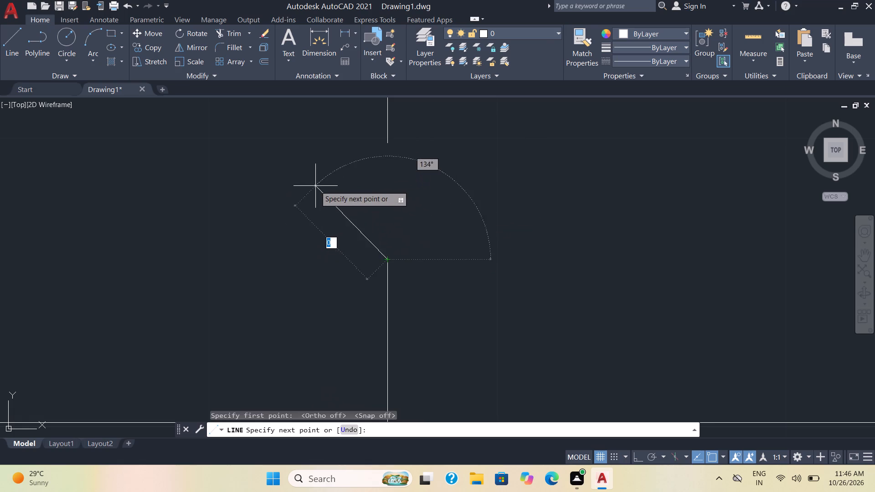
{"action": "scroll", "coordinate": [296, 190], "scroll_direction": "up", "scroll_amount": 2}
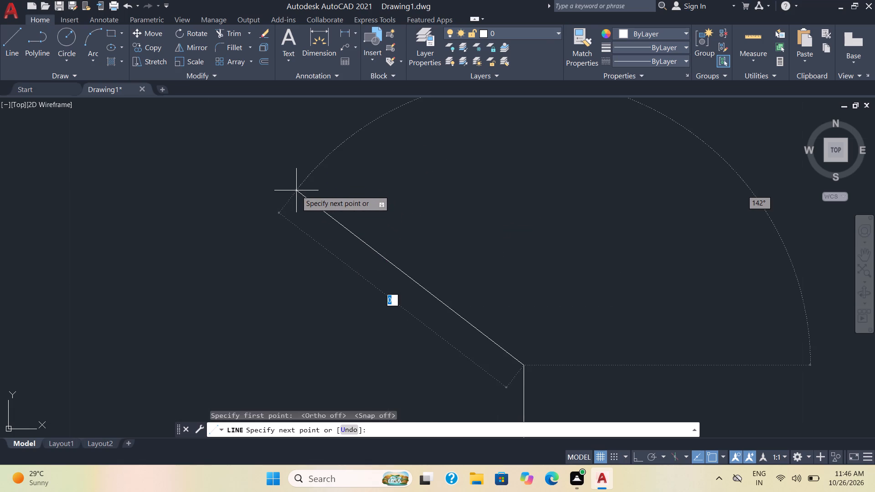
{"action": "left_click", "coordinate": [342, 230]}
{"action": "scroll", "coordinate": [407, 204], "scroll_direction": "down", "scroll_amount": 3}
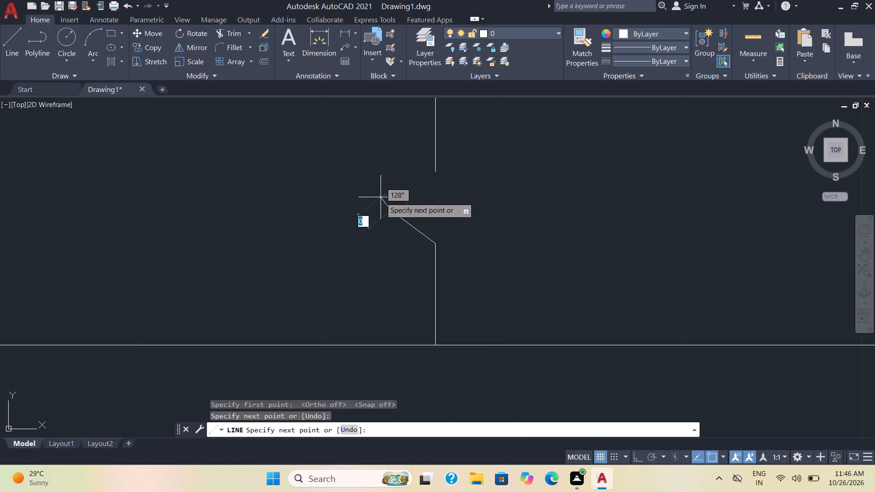
{"action": "key", "text": "ctrl+z"}
{"action": "scroll", "coordinate": [329, 256], "scroll_direction": "down", "scroll_amount": 4}
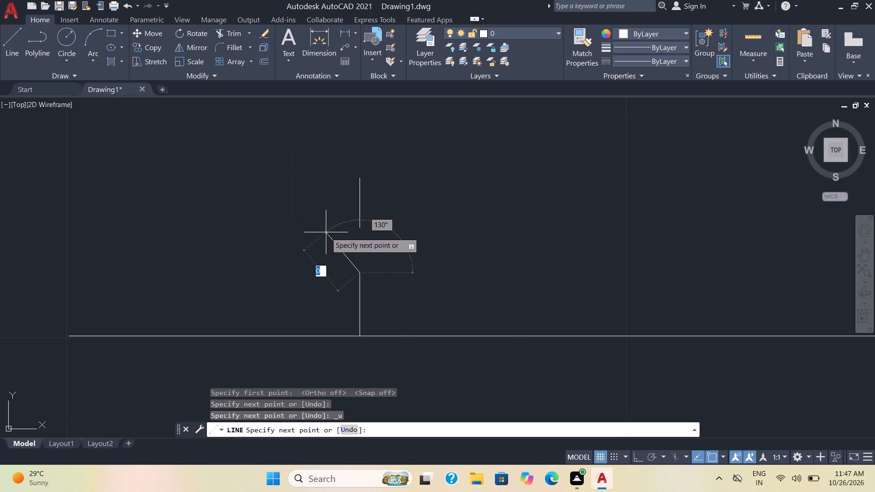
{"action": "scroll", "coordinate": [326, 232], "scroll_direction": "up", "scroll_amount": 2}
{"action": "left_click", "coordinate": [326, 232]}
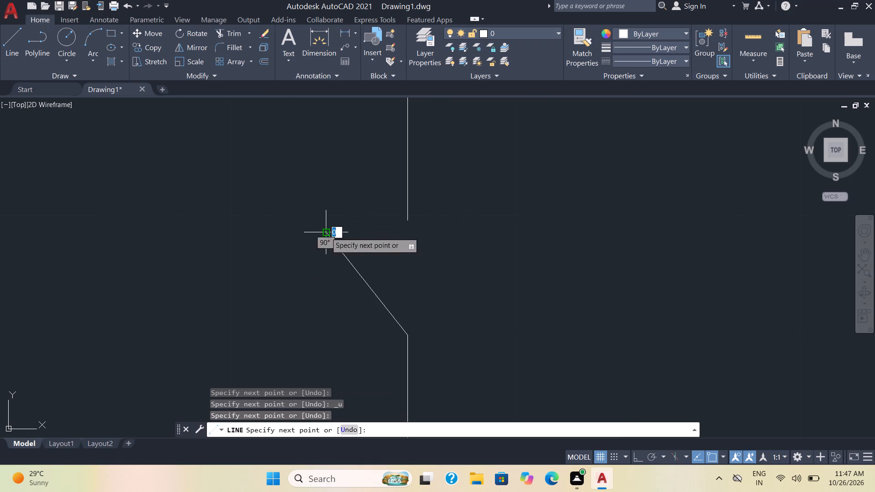
{"action": "key", "text": "Escape"}
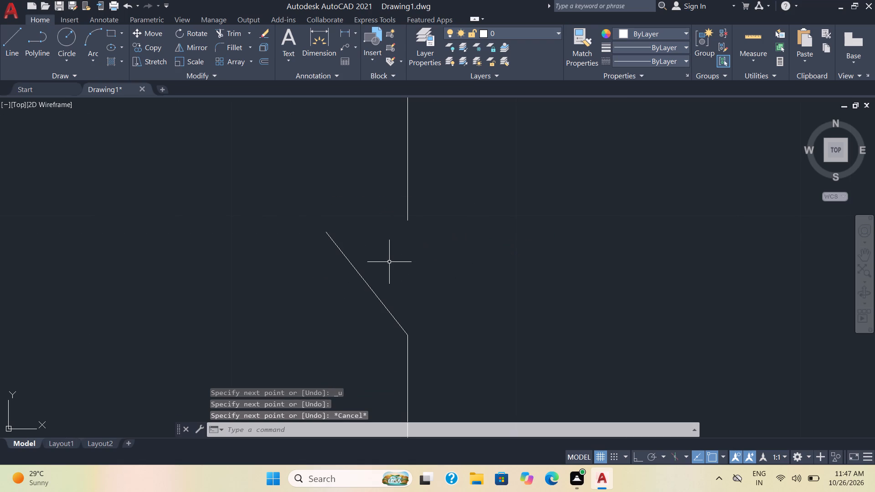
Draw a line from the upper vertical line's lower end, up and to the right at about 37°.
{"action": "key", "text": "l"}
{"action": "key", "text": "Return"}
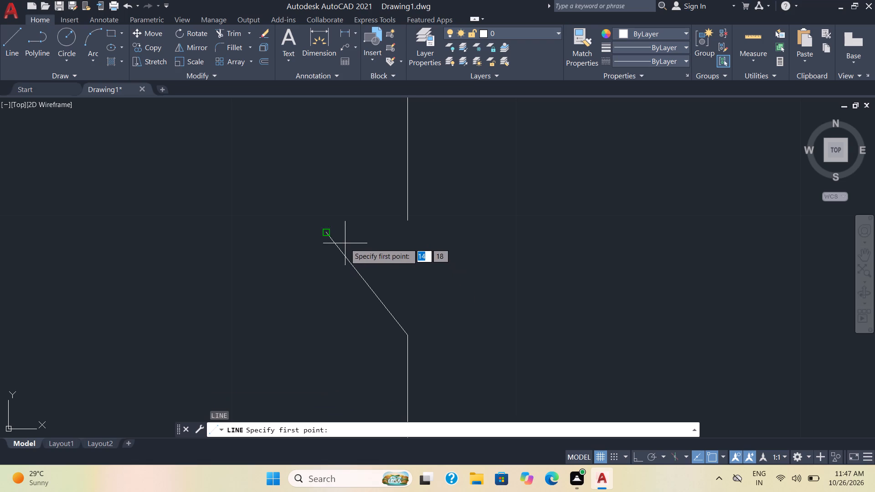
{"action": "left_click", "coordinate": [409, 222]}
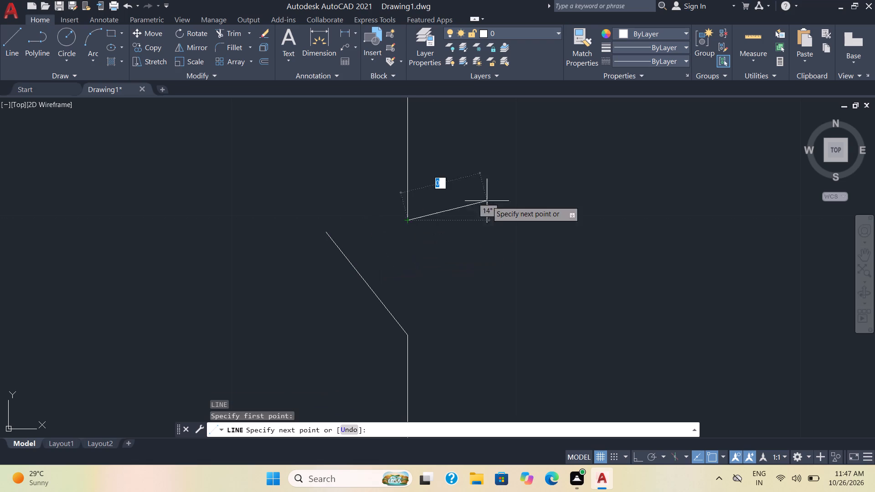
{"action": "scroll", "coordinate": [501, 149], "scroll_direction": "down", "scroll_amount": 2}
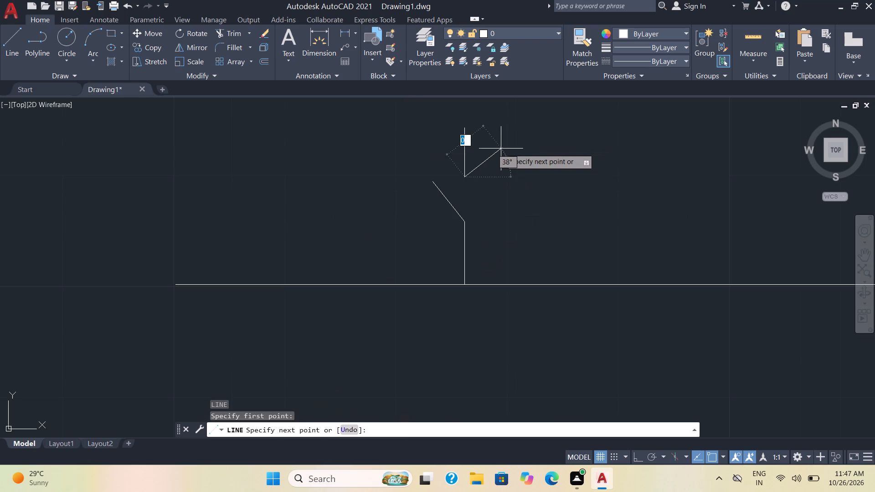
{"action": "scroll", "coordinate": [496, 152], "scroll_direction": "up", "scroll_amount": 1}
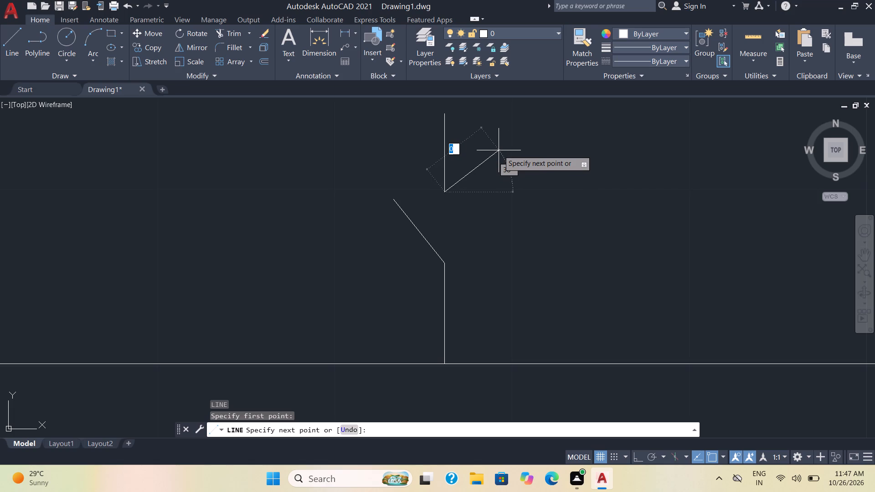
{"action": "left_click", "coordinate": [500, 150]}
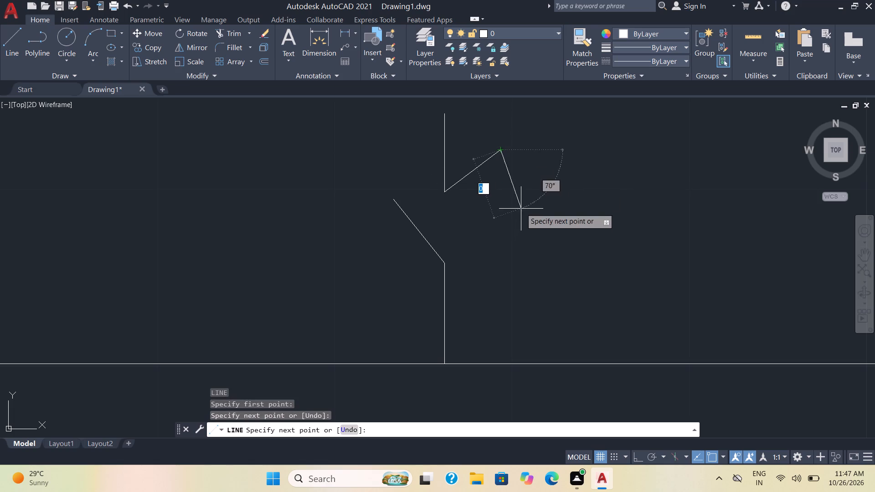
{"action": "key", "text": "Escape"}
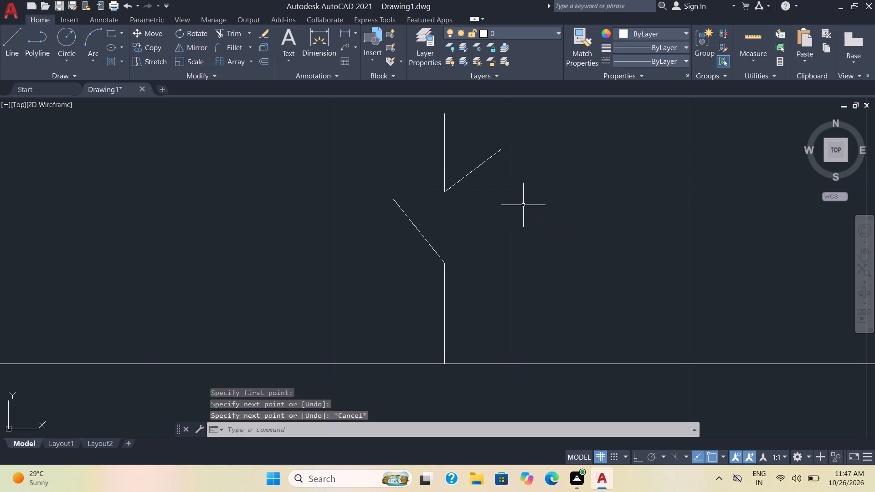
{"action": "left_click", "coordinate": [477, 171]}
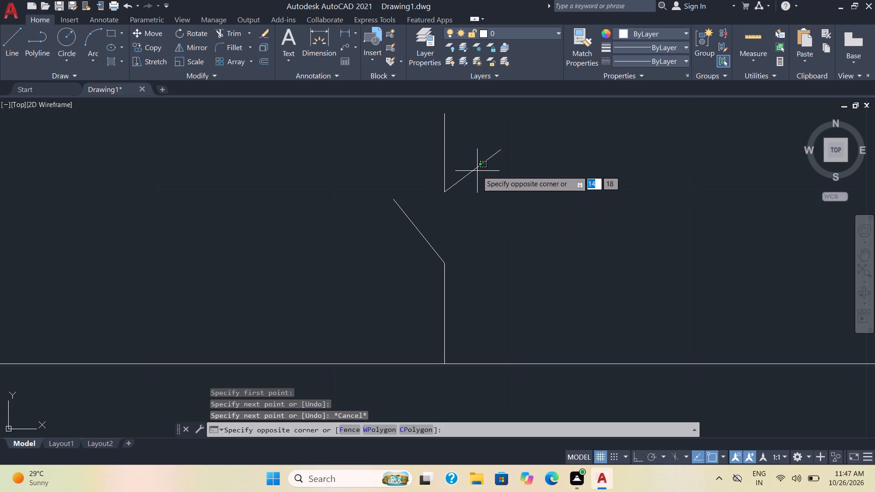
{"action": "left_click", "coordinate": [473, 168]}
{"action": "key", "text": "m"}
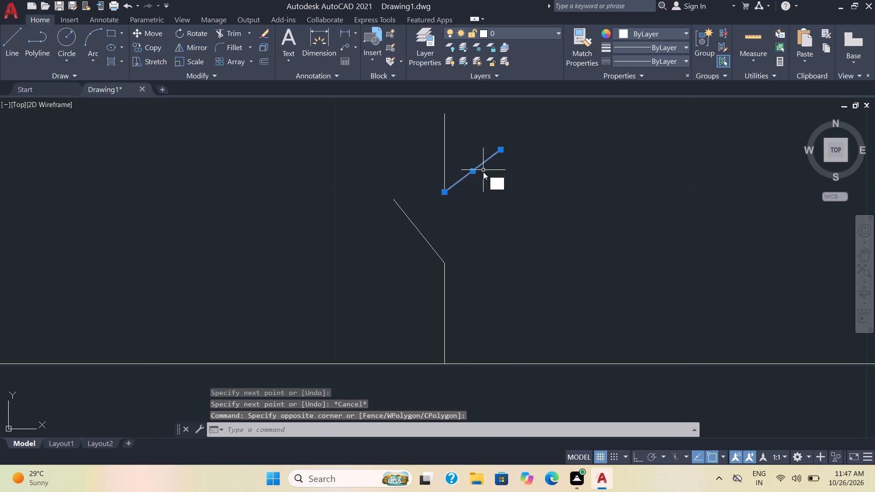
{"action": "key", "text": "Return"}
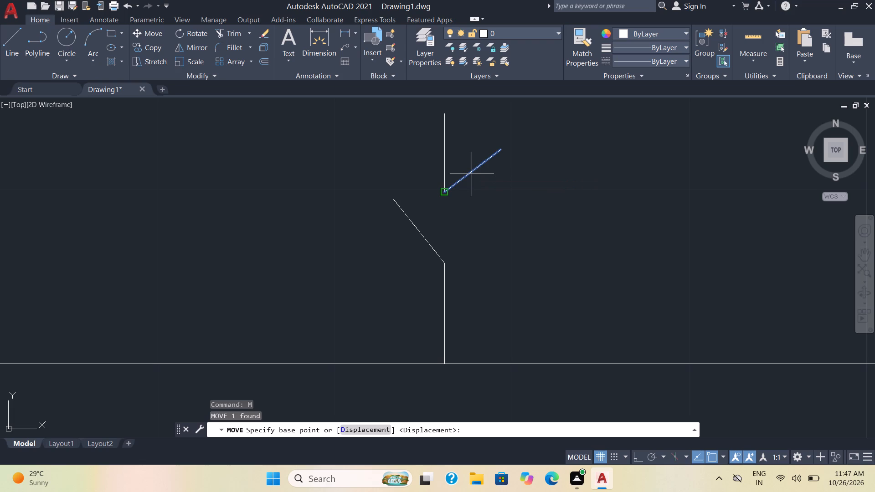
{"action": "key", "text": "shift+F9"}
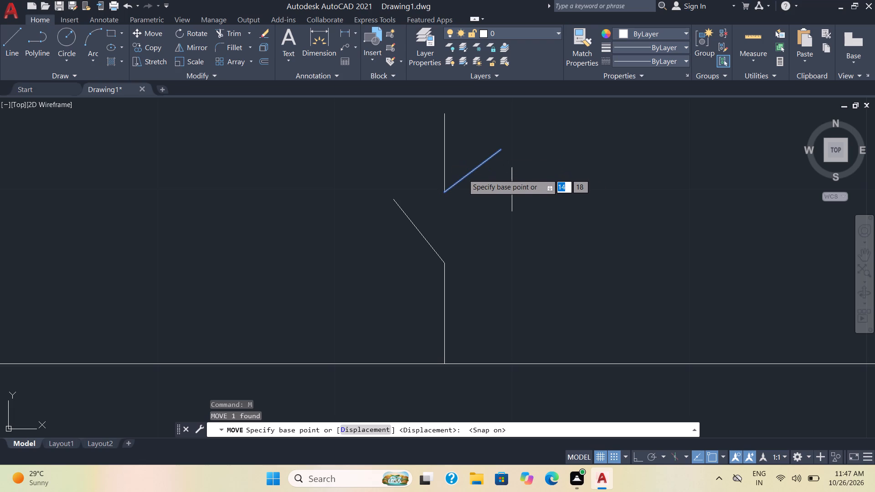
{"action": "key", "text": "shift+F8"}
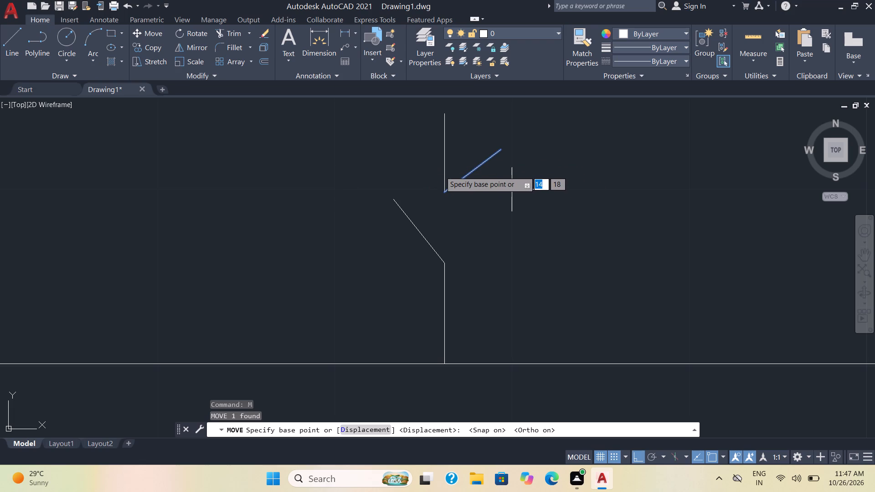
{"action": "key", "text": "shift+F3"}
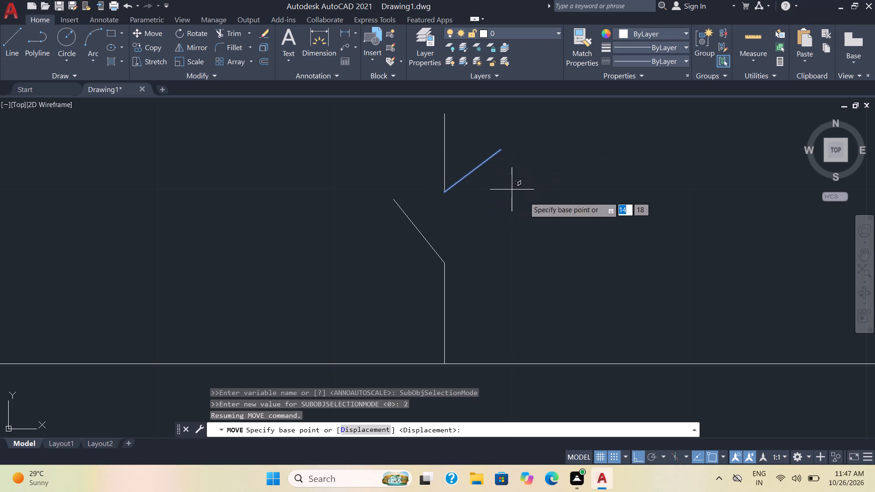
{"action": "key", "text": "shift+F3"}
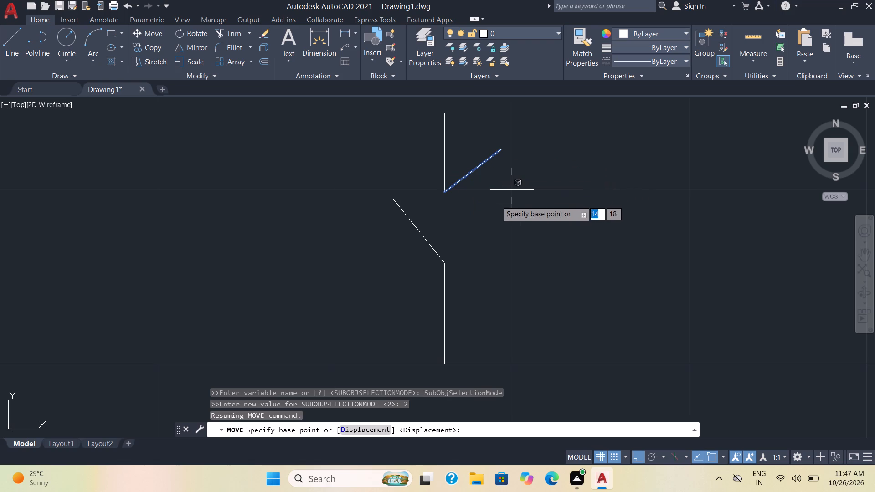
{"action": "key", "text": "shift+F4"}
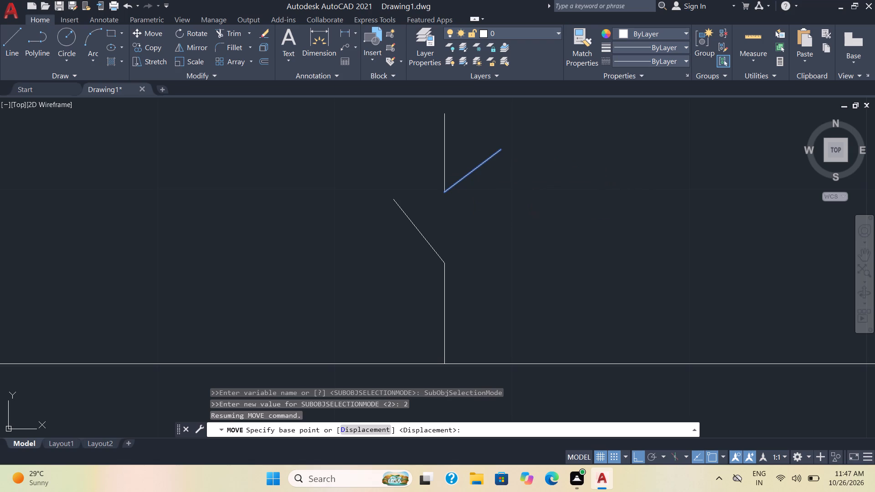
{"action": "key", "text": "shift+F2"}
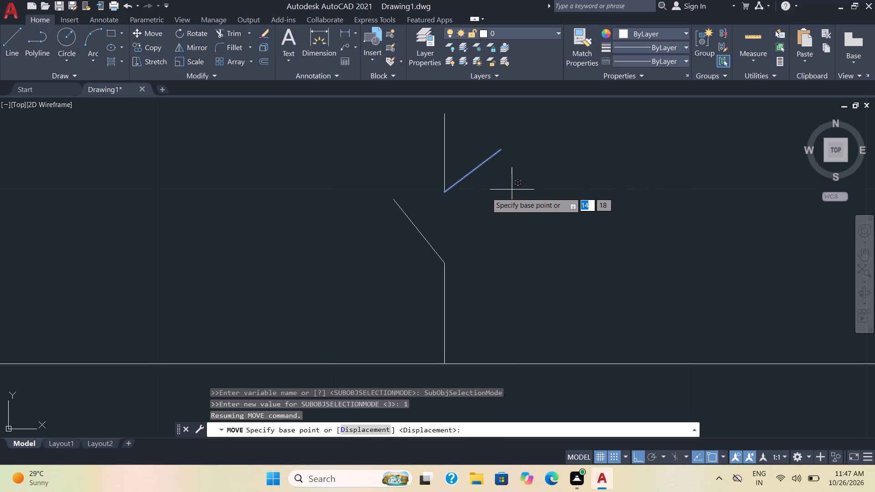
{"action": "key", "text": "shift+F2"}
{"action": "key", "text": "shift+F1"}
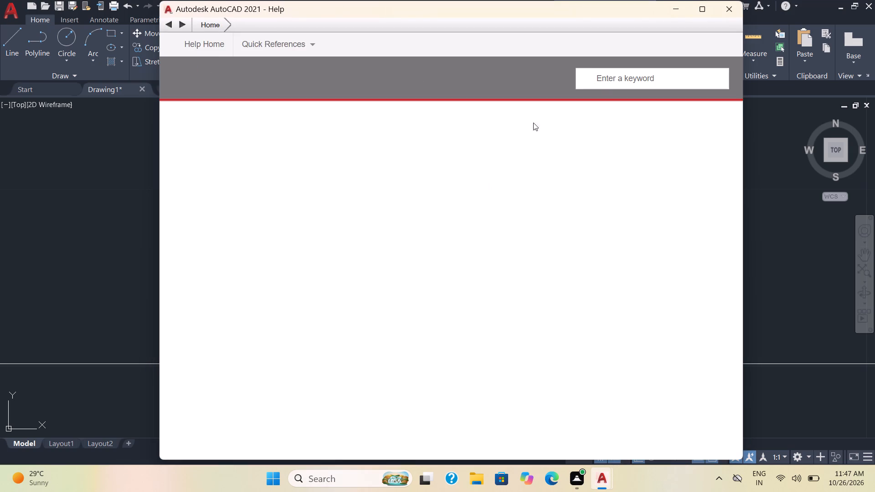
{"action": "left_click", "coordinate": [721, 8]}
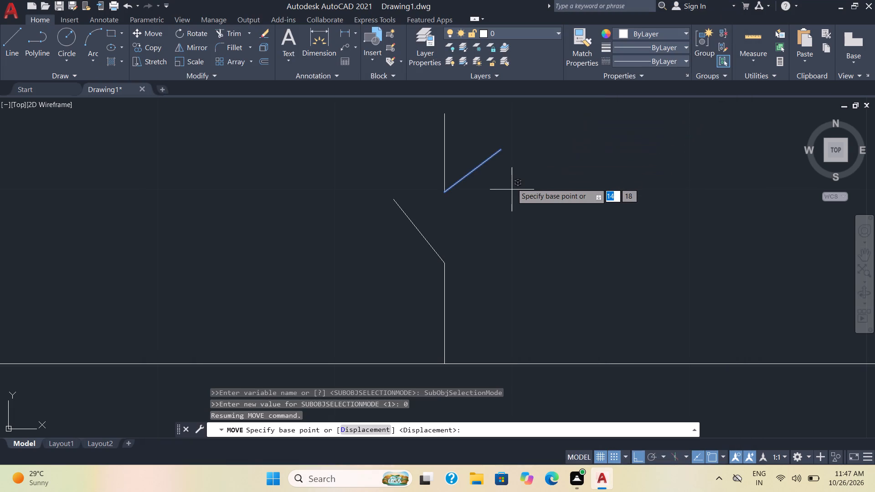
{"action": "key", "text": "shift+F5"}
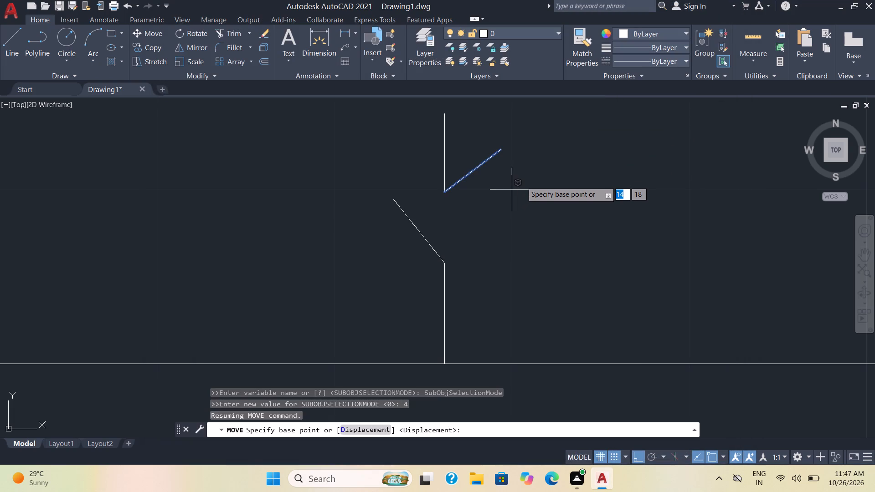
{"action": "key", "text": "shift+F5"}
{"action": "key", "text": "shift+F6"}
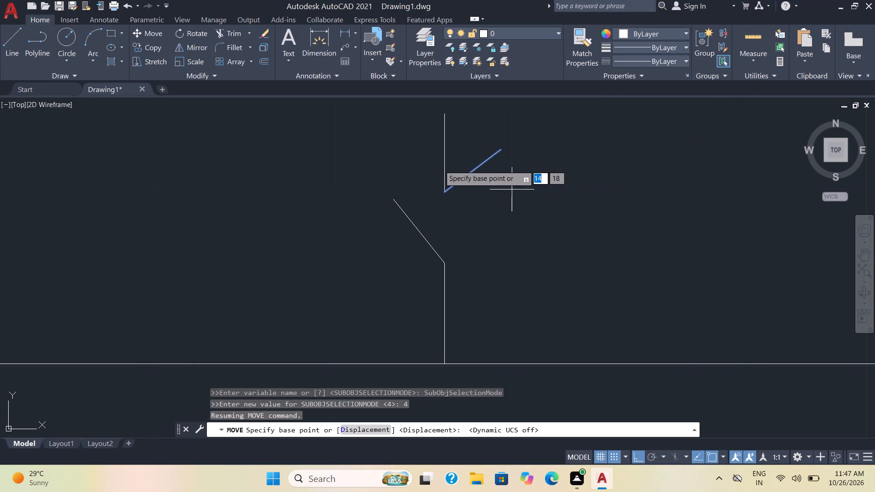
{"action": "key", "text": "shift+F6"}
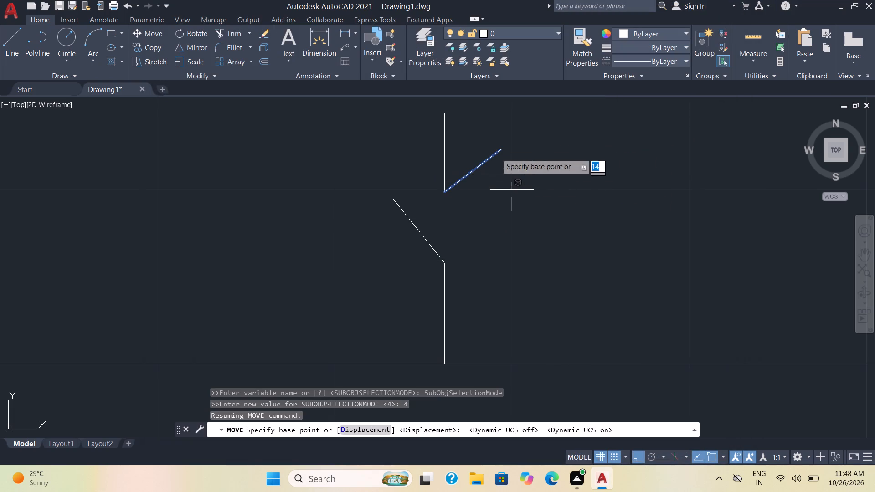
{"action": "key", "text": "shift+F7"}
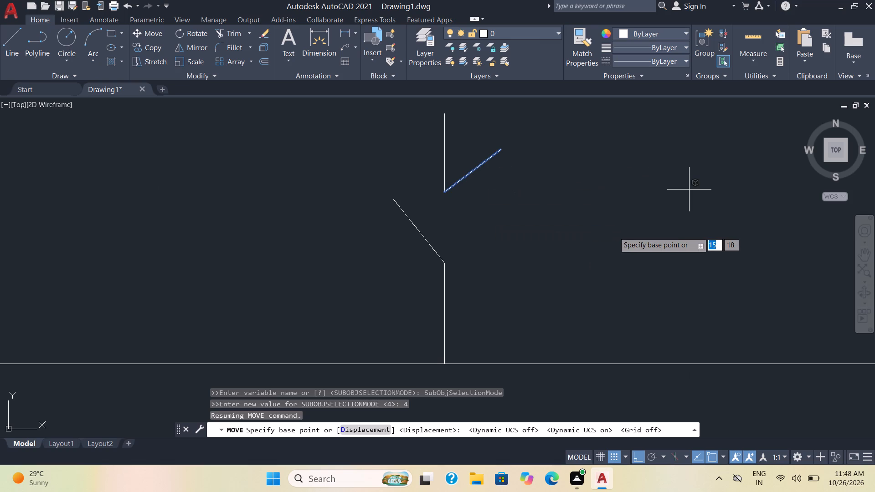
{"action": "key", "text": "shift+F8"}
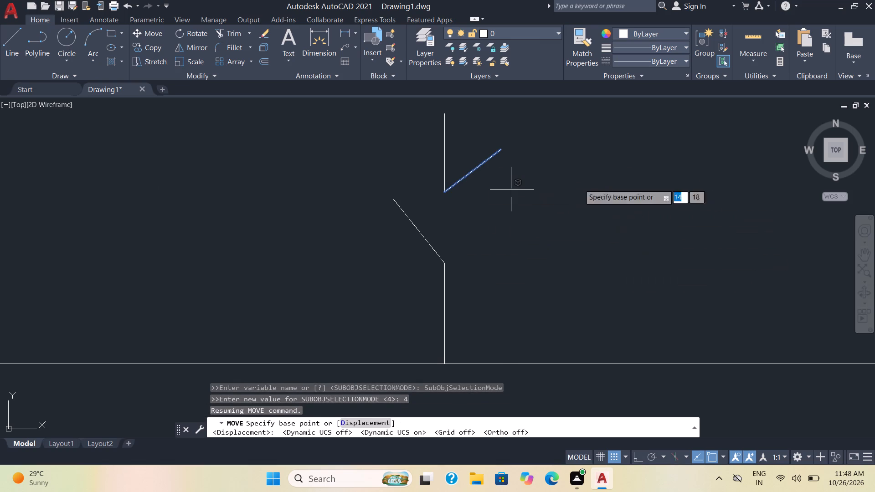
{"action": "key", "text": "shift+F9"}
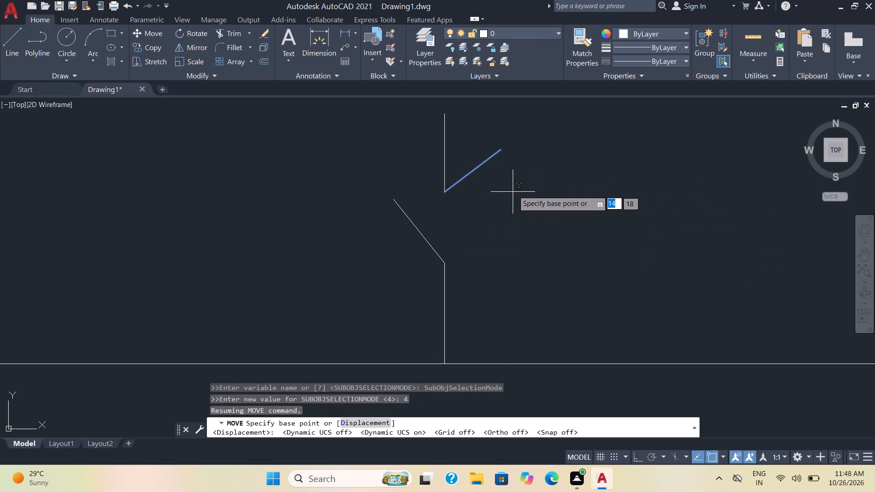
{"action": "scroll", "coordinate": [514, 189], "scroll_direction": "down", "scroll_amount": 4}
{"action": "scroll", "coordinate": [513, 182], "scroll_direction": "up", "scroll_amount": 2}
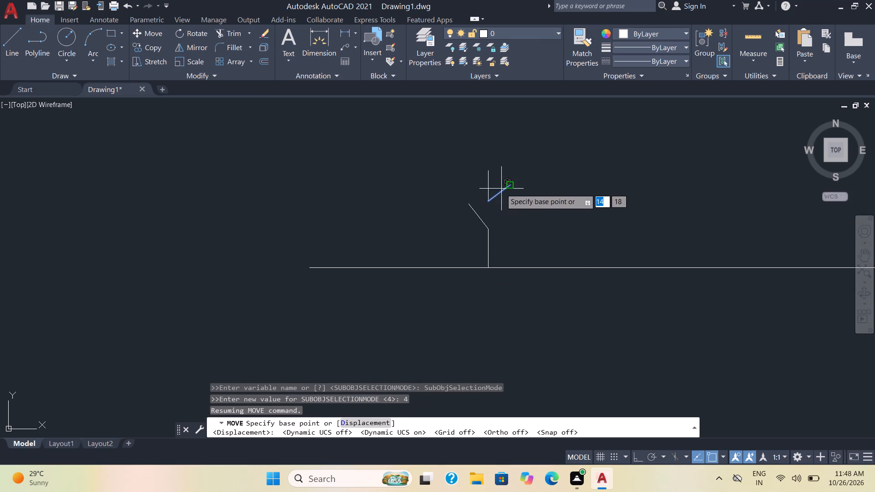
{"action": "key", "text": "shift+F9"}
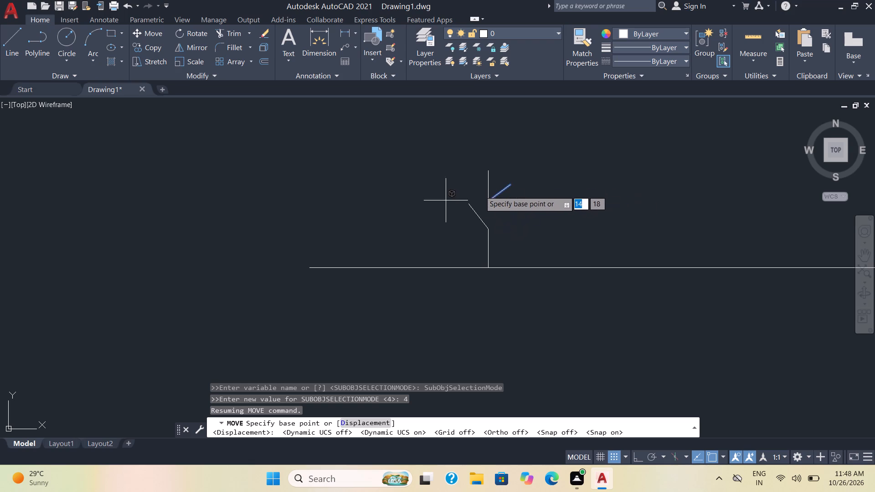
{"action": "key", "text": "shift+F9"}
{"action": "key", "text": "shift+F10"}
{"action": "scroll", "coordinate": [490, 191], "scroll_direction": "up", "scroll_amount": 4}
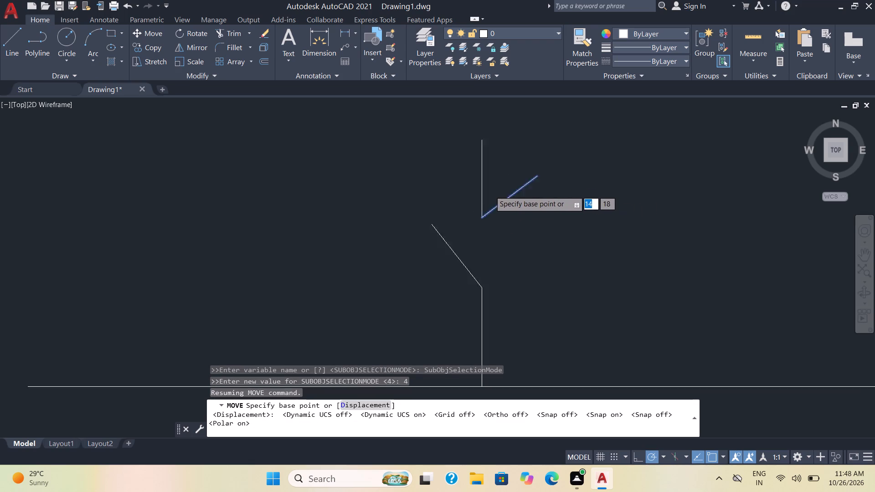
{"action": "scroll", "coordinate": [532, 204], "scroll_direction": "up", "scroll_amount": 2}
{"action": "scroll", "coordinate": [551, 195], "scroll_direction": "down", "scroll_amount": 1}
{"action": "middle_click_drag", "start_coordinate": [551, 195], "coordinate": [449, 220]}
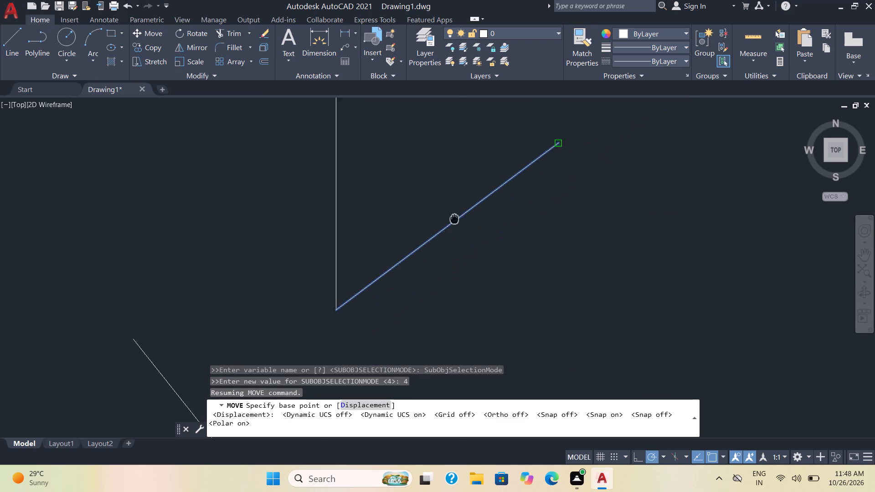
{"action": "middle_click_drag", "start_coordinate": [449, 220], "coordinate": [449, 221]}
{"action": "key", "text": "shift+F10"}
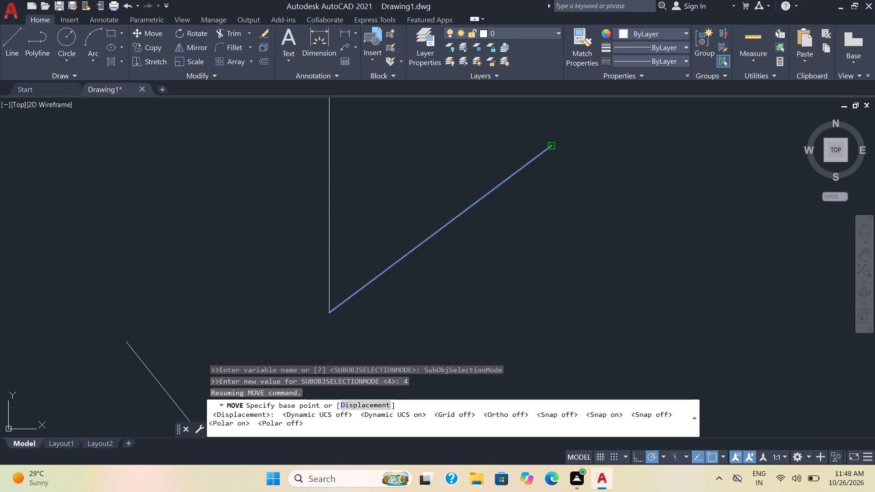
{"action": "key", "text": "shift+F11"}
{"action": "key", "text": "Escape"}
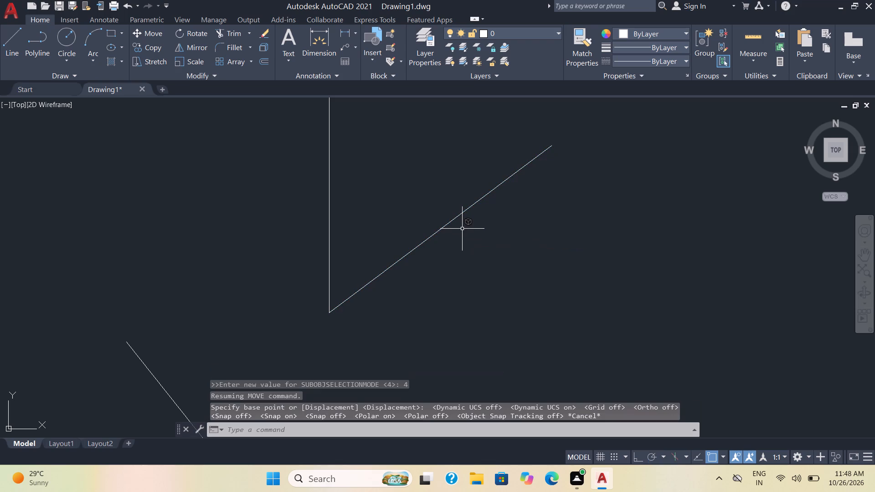
Undo all drawing operations until the drawing is empty again.
{"action": "key", "text": "ctrl+z"}
{"action": "key", "text": "ctrl+z"}
{"action": "key", "text": "ctrl+z"}
{"action": "key", "text": "ctrl+z"}
{"action": "key", "text": "ctrl+z"}
{"action": "key", "text": "ctrl+z"}
{"action": "key", "text": "ctrl+z"}
{"action": "key", "text": "ctrl+z"}
{"action": "key", "text": "ctrl+z"}
{"action": "key", "text": "ctrl+z"}
{"action": "key", "text": "ctrl+z"}
{"action": "key", "text": "ctrl+z"}
{"action": "key", "text": "ctrl+z"}
{"action": "key", "text": "ctrl+z"}
{"action": "key", "text": "ctrl+z"}
{"action": "key", "text": "ctrl+z"}
{"action": "key", "text": "ctrl+z"}
{"action": "key", "text": "ctrl+z"}
{"action": "key", "text": "ctrl+z"}
{"action": "key", "text": "ctrl+z"}
{"action": "key", "text": "ctrl+z"}
{"action": "key", "text": "ctrl+z"}
{"action": "key", "text": "ctrl+z"}
{"action": "key", "text": "ctrl+z"}
{"action": "key", "text": "ctrl+z"}
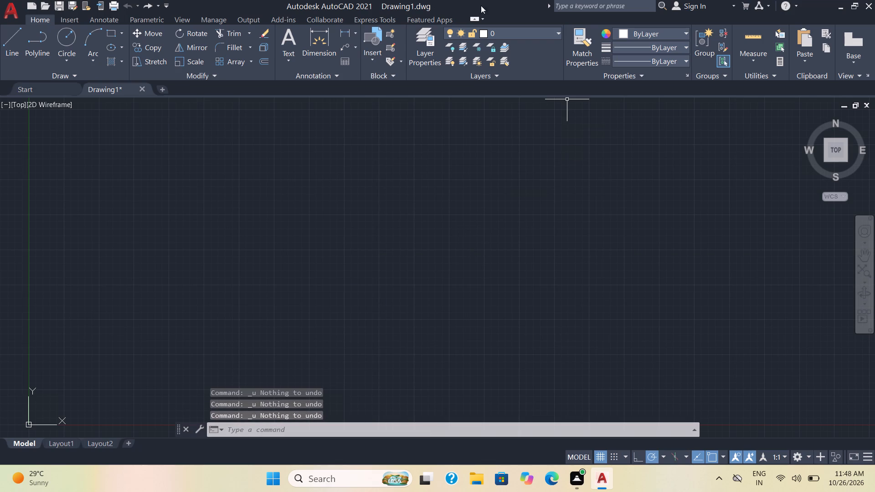
Close AutoCAD without saving the changes to Drawing1.dwg.
{"action": "left_click", "coordinate": [866, 7]}
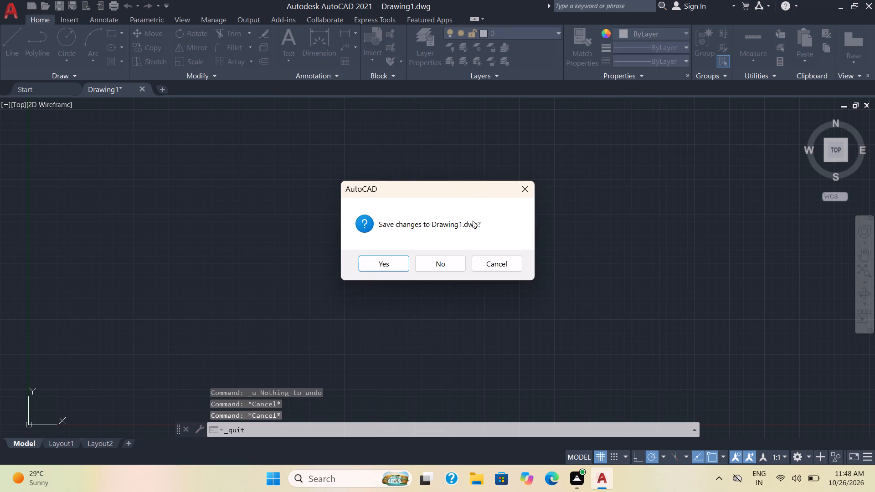
{"action": "left_click", "coordinate": [448, 260]}
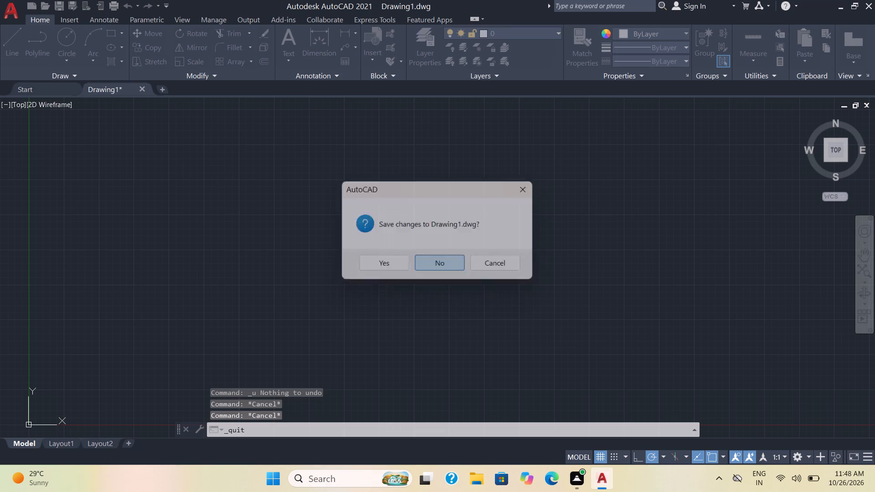
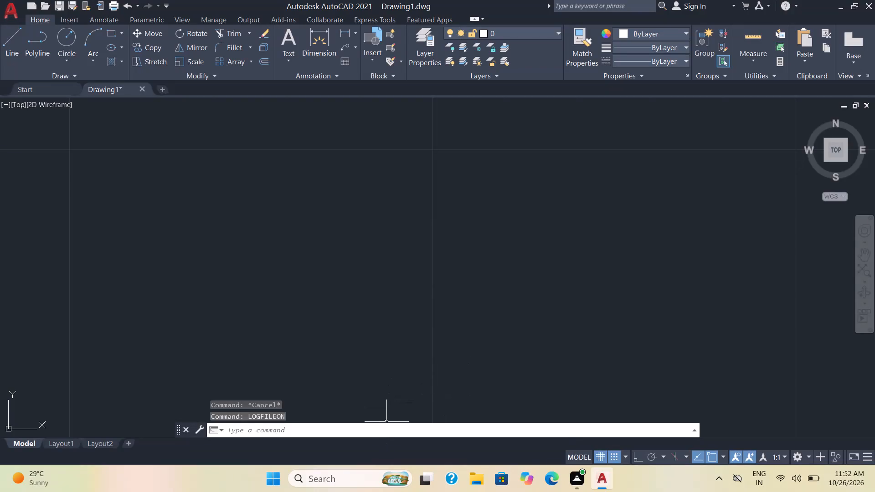
Turn on command logging to a log file with the LOGFILEON command.
{"action": "left_click", "coordinate": [385, 428]}
{"action": "type", "text": "log"}
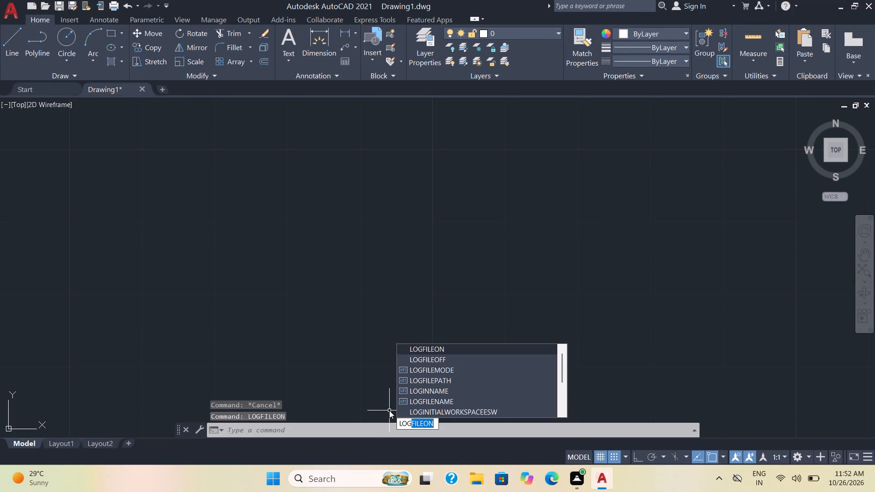
{"action": "left_click", "coordinate": [442, 427]}
{"action": "type", "text": "logfikl"}
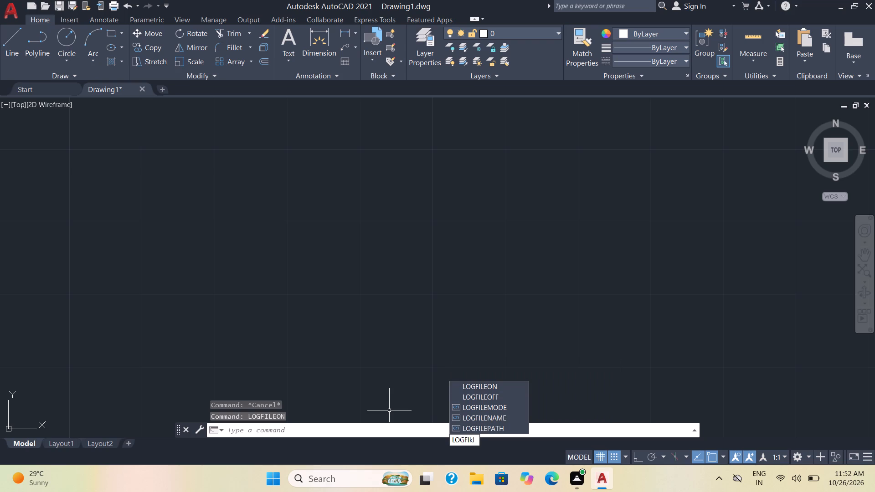
{"action": "key", "text": "BackSpace"}
{"action": "key", "text": "BackSpace"}
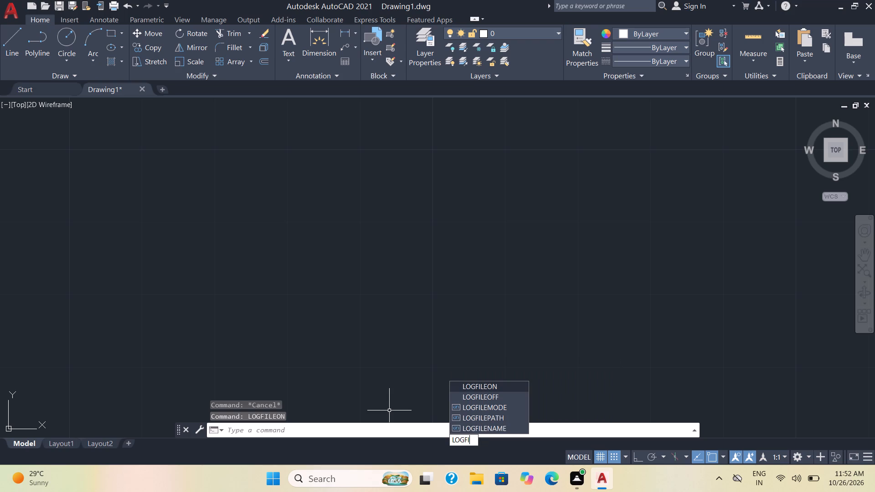
{"action": "left_click", "coordinate": [474, 388]}
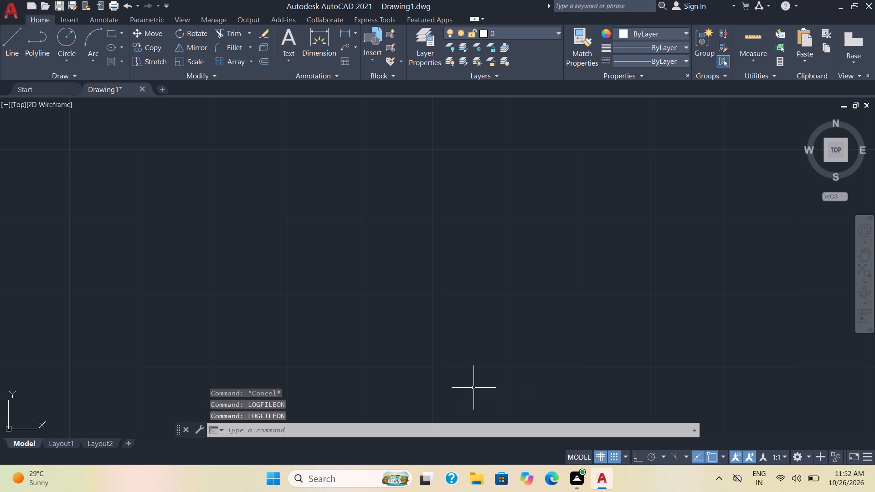
Draw a horizontal line 13 units long in the empty drawing.
{"action": "left_click", "coordinate": [14, 41]}
{"action": "left_click", "coordinate": [81, 141]}
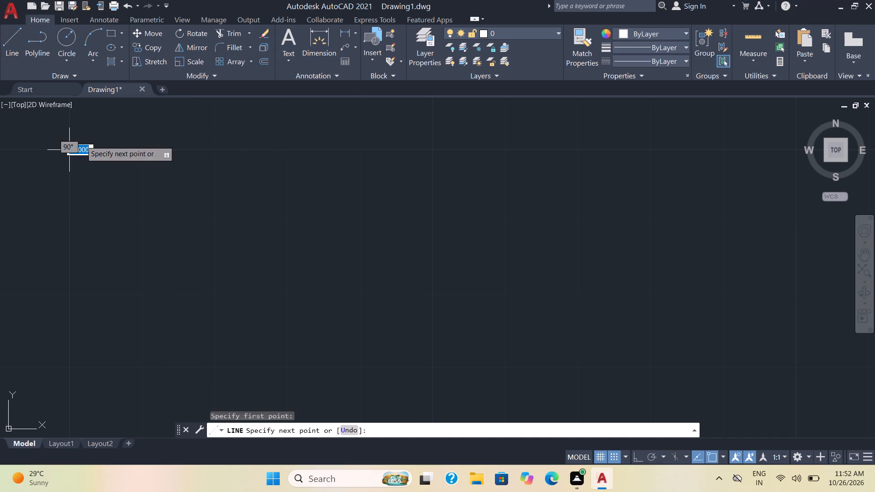
{"action": "scroll", "coordinate": [595, 139], "scroll_direction": "down", "scroll_amount": 5}
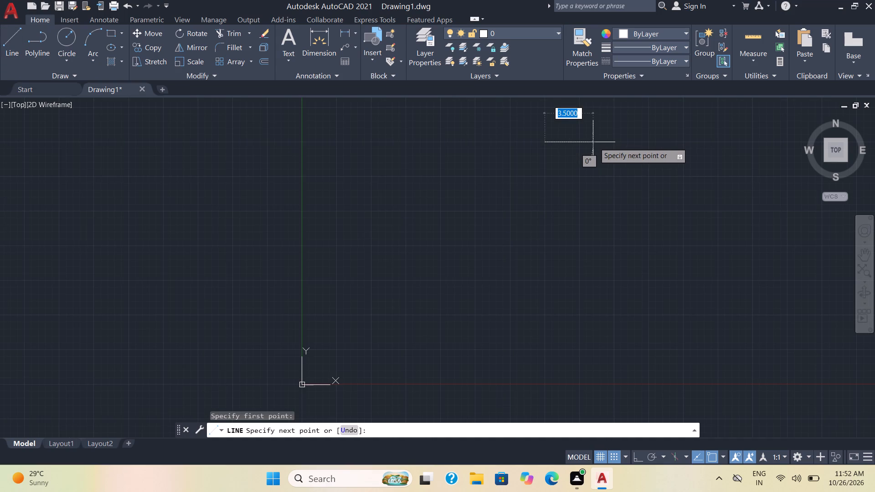
{"action": "middle_click_drag", "start_coordinate": [594, 143], "coordinate": [257, 187]}
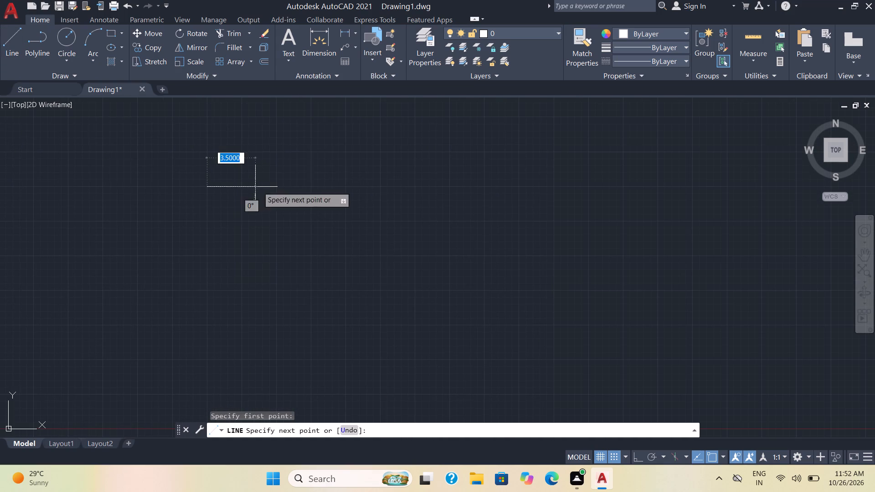
{"action": "left_click", "coordinate": [385, 187]}
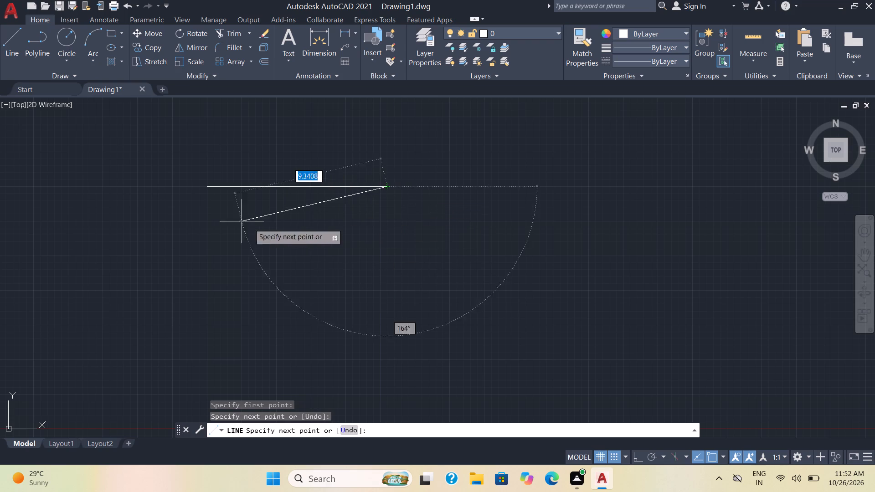
{"action": "key", "text": "Escape"}
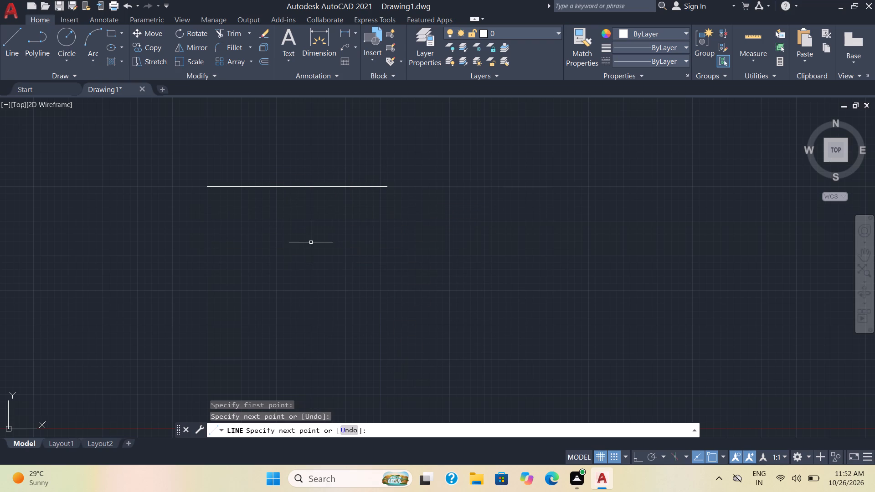
From the horizontal line's midpoint, draw a line 1.5 units straight up, continuing with a short diagonal segment up and to the left.
{"action": "left_click", "coordinate": [10, 49]}
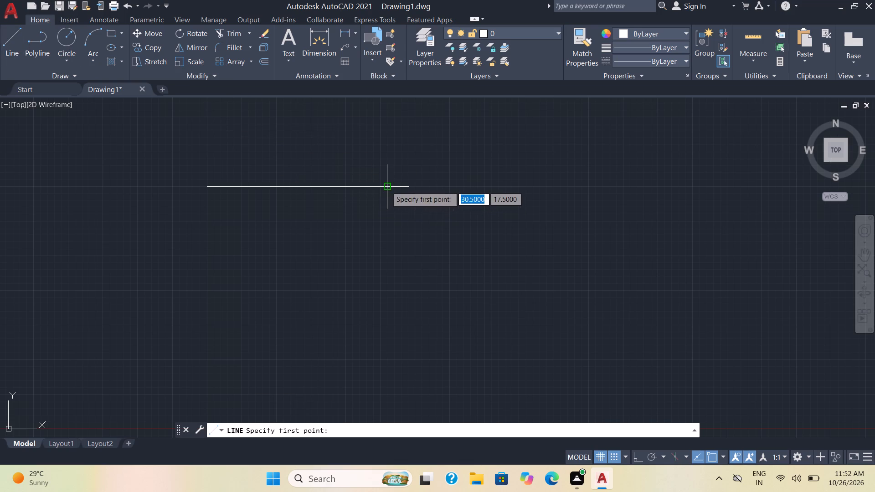
{"action": "left_click", "coordinate": [299, 184]}
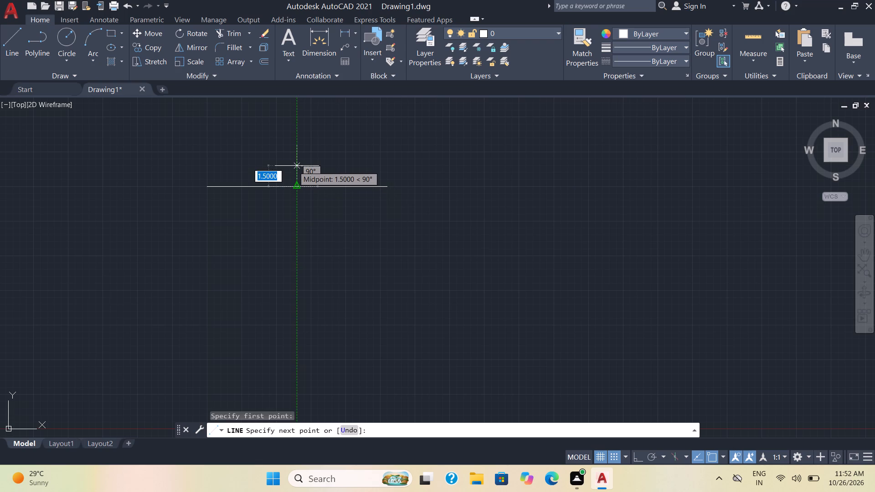
{"action": "left_click", "coordinate": [293, 166]}
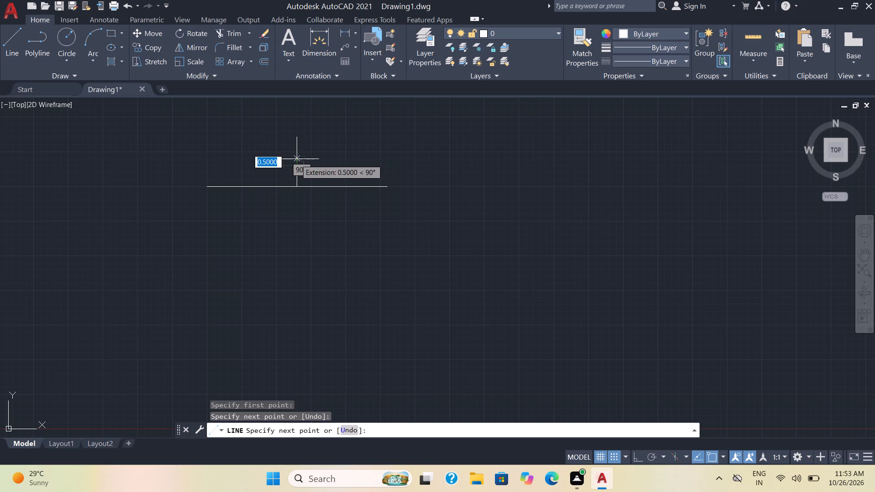
{"action": "scroll", "coordinate": [282, 162], "scroll_direction": "up", "scroll_amount": 2}
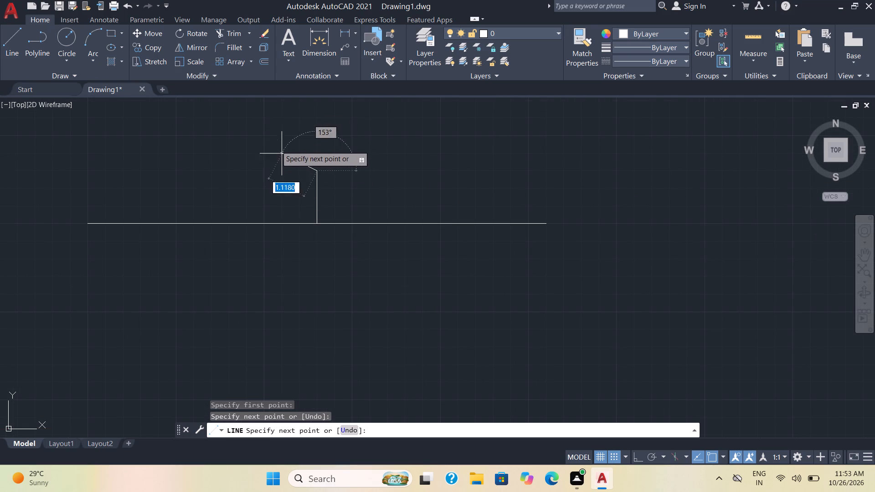
{"action": "left_click", "coordinate": [280, 140]}
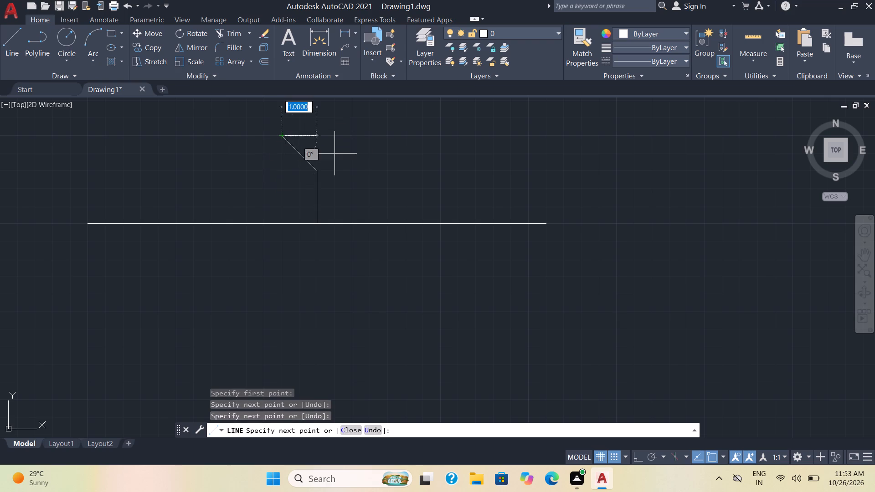
{"action": "key", "text": "Escape"}
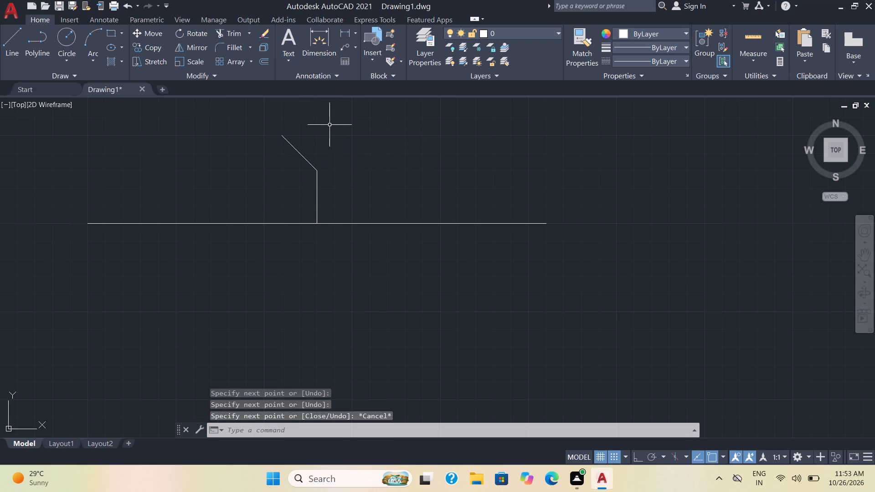
Draw a vertical line 5 units upward, in line with the short vertical and starting level with the diagonal's upper end.
{"action": "middle_click_drag", "start_coordinate": [332, 126], "coordinate": [321, 239]}
{"action": "left_click", "coordinate": [12, 37]}
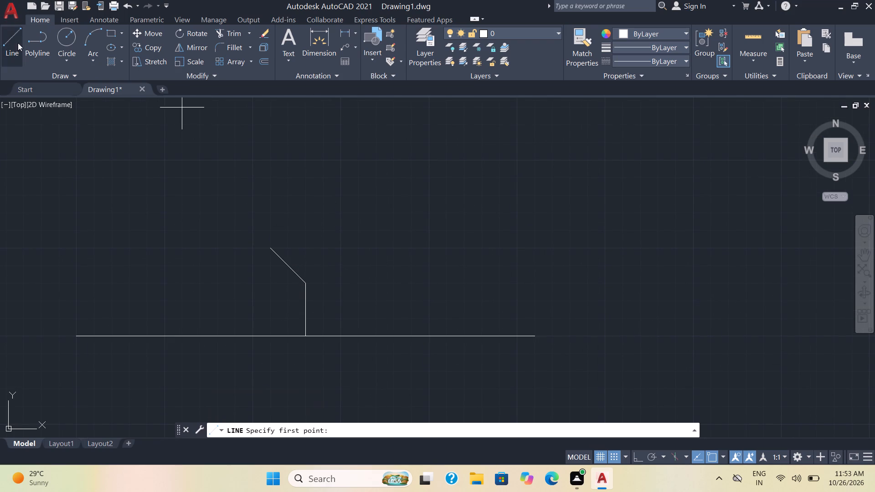
{"action": "left_click", "coordinate": [299, 241]}
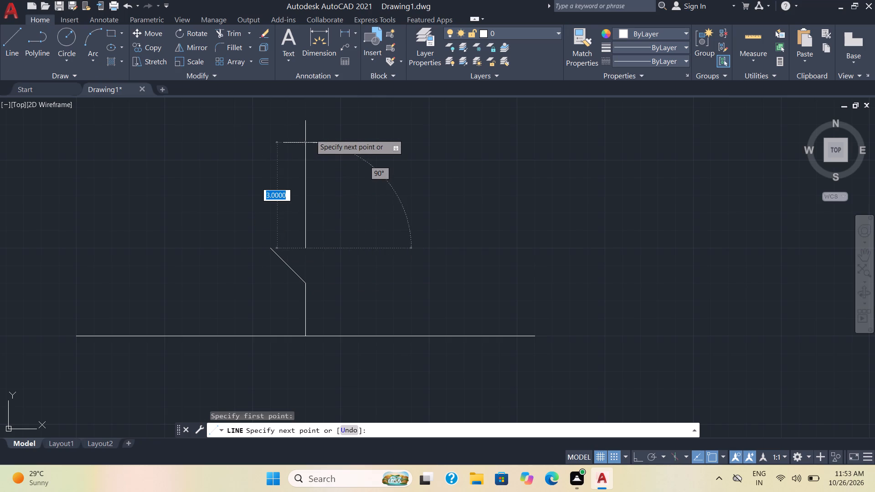
{"action": "middle_click_drag", "start_coordinate": [299, 106], "coordinate": [300, 159]}
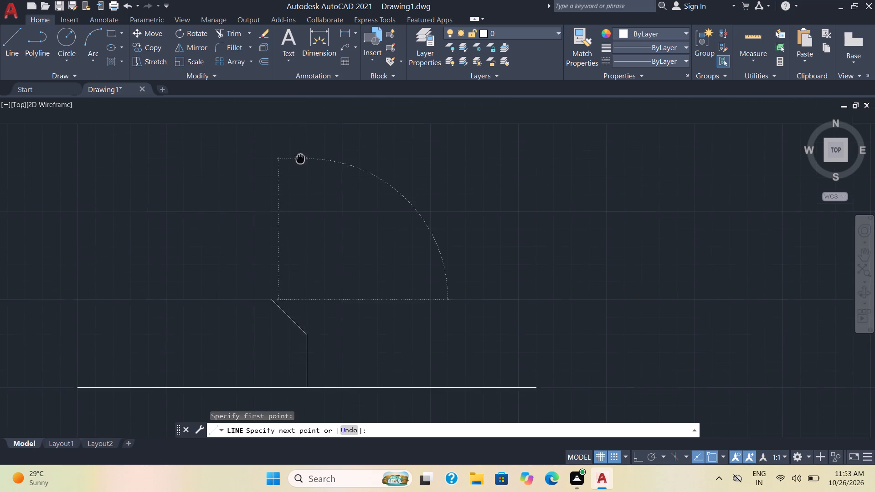
{"action": "middle_click_drag", "start_coordinate": [300, 159], "coordinate": [302, 173]}
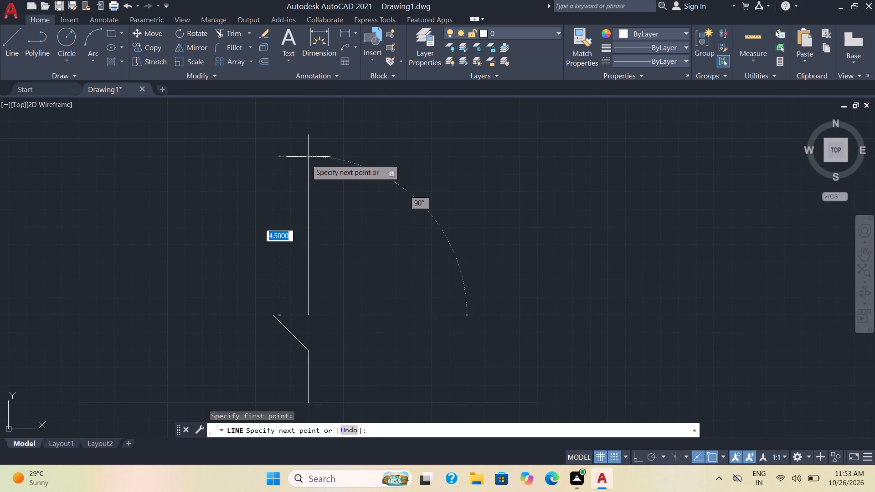
{"action": "scroll", "coordinate": [308, 142], "scroll_direction": "up", "scroll_amount": 3}
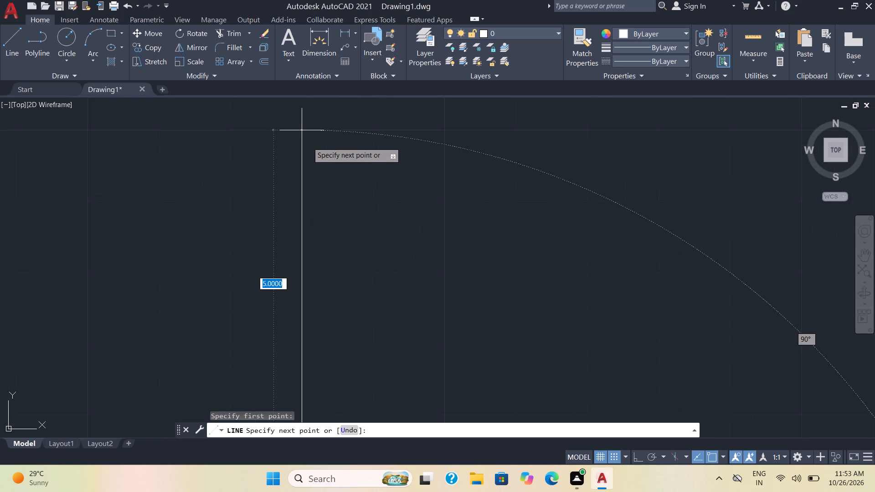
{"action": "left_click", "coordinate": [308, 142]}
{"action": "scroll", "coordinate": [330, 226], "scroll_direction": "down", "scroll_amount": 5}
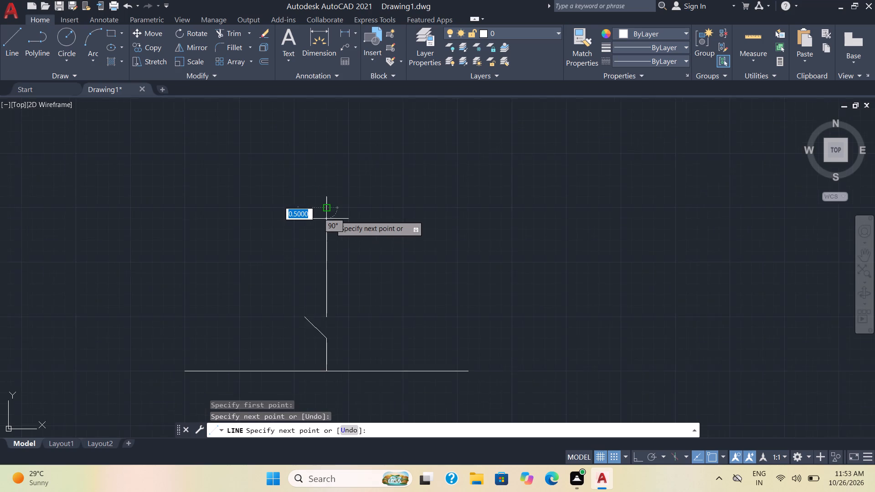
{"action": "key", "text": "Escape"}
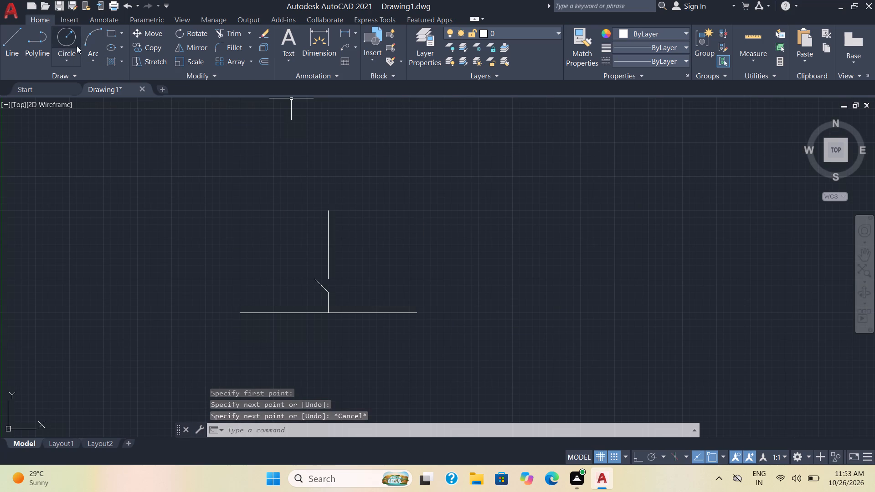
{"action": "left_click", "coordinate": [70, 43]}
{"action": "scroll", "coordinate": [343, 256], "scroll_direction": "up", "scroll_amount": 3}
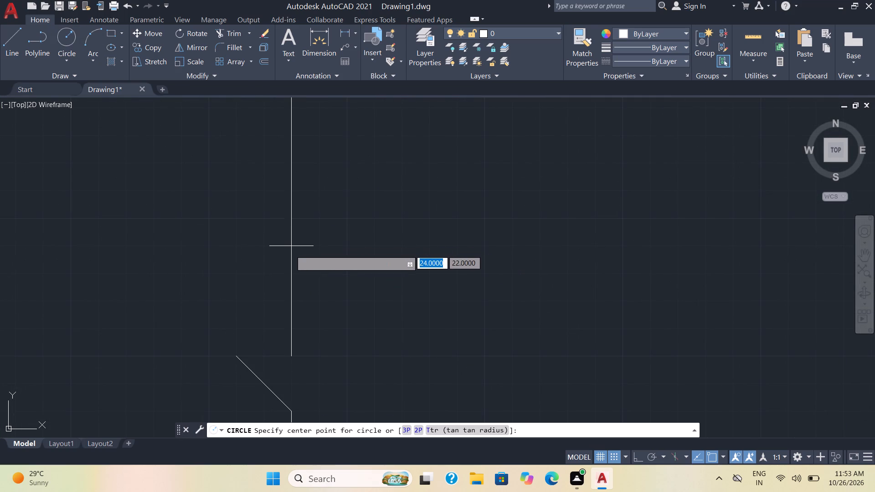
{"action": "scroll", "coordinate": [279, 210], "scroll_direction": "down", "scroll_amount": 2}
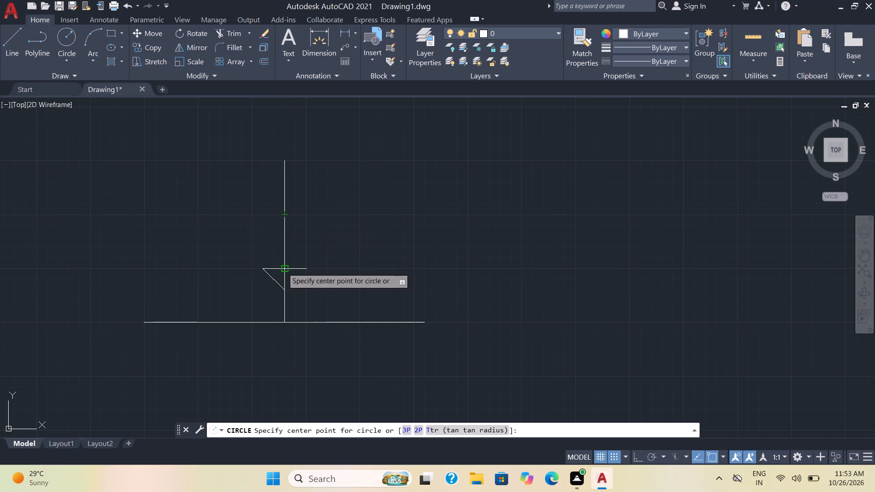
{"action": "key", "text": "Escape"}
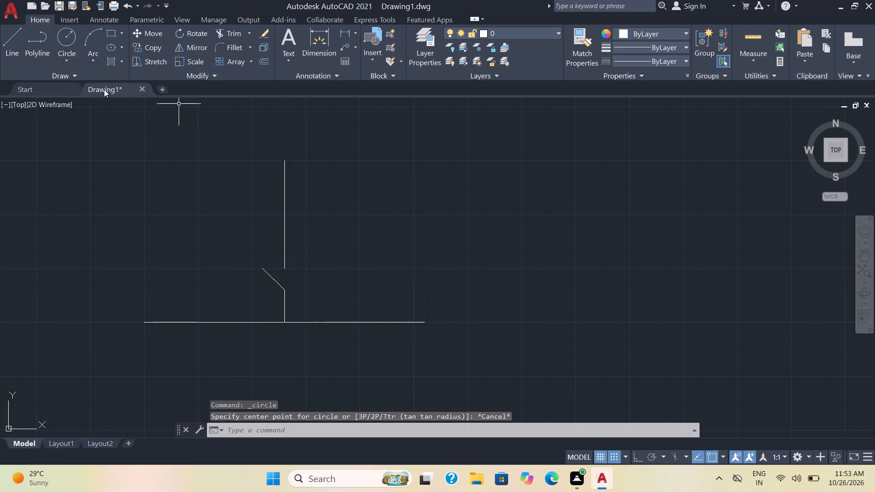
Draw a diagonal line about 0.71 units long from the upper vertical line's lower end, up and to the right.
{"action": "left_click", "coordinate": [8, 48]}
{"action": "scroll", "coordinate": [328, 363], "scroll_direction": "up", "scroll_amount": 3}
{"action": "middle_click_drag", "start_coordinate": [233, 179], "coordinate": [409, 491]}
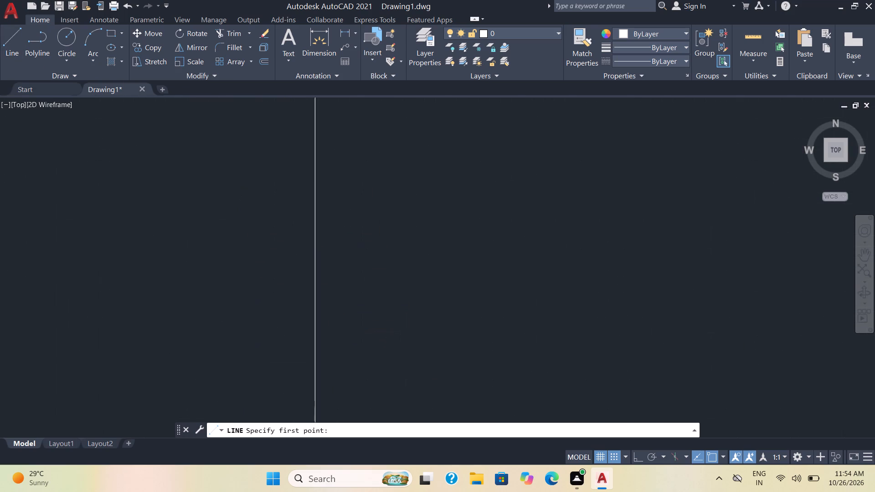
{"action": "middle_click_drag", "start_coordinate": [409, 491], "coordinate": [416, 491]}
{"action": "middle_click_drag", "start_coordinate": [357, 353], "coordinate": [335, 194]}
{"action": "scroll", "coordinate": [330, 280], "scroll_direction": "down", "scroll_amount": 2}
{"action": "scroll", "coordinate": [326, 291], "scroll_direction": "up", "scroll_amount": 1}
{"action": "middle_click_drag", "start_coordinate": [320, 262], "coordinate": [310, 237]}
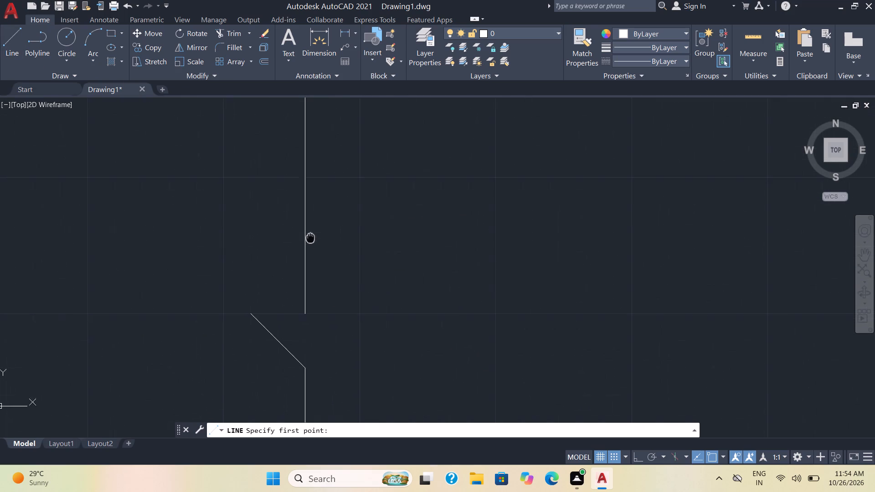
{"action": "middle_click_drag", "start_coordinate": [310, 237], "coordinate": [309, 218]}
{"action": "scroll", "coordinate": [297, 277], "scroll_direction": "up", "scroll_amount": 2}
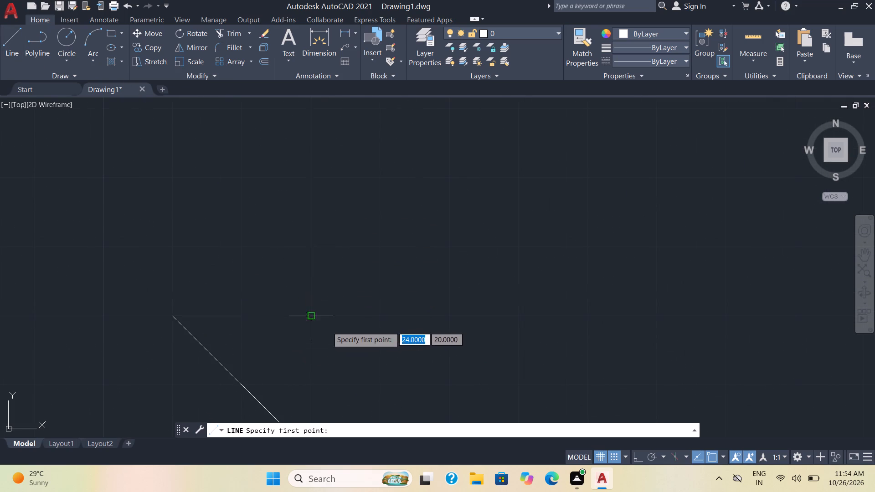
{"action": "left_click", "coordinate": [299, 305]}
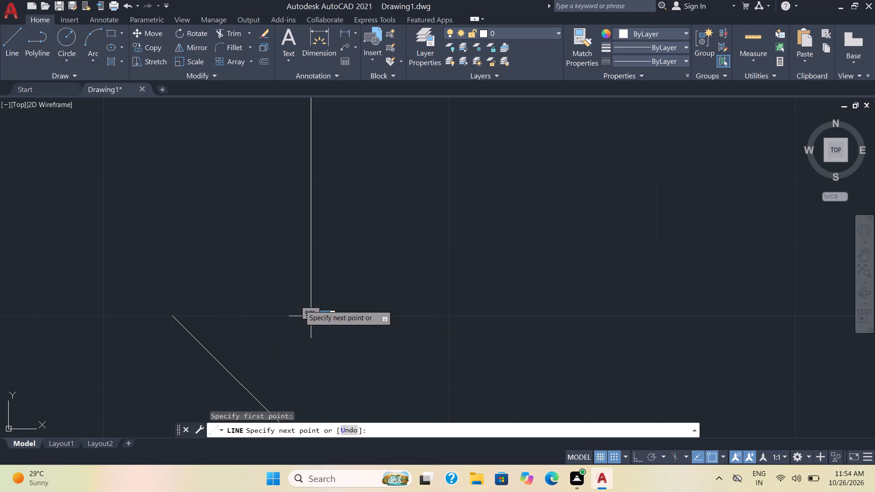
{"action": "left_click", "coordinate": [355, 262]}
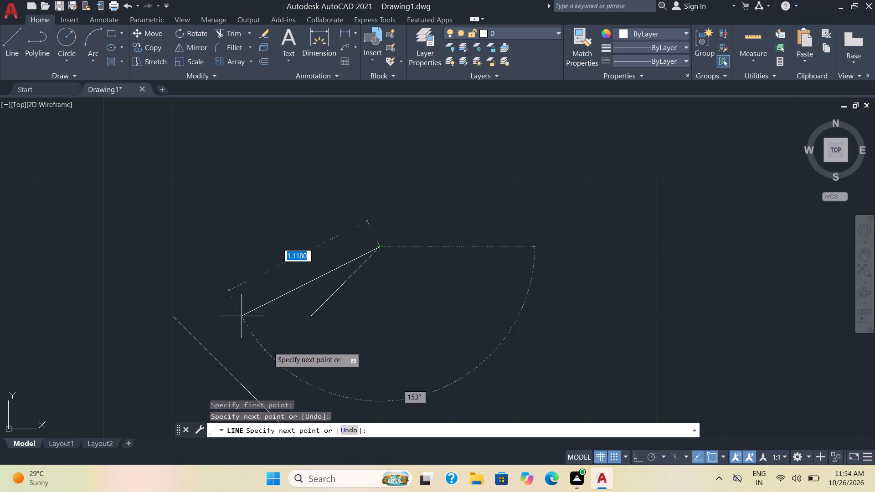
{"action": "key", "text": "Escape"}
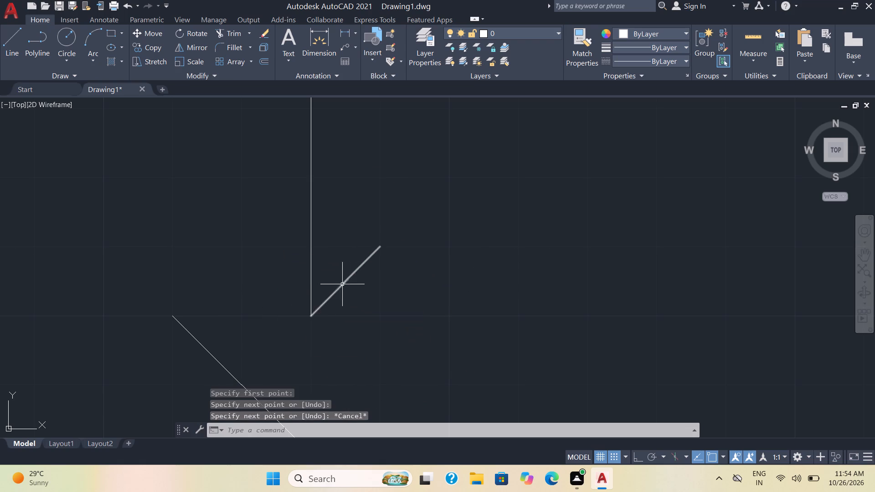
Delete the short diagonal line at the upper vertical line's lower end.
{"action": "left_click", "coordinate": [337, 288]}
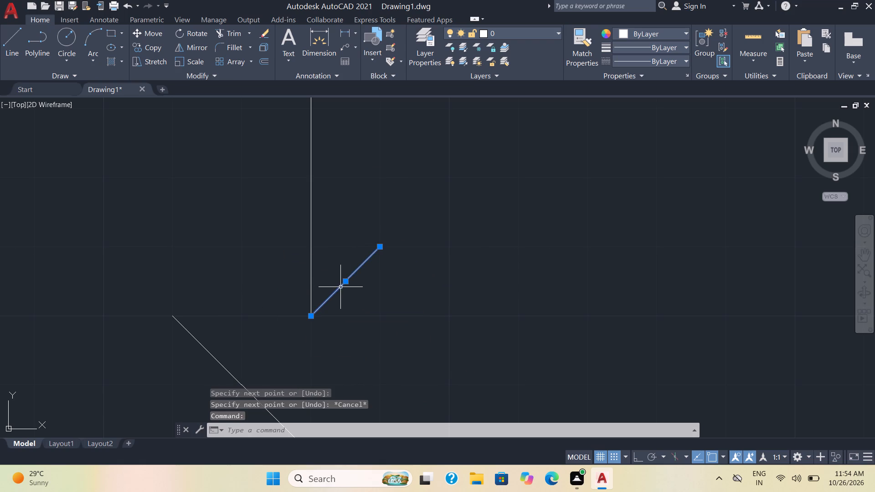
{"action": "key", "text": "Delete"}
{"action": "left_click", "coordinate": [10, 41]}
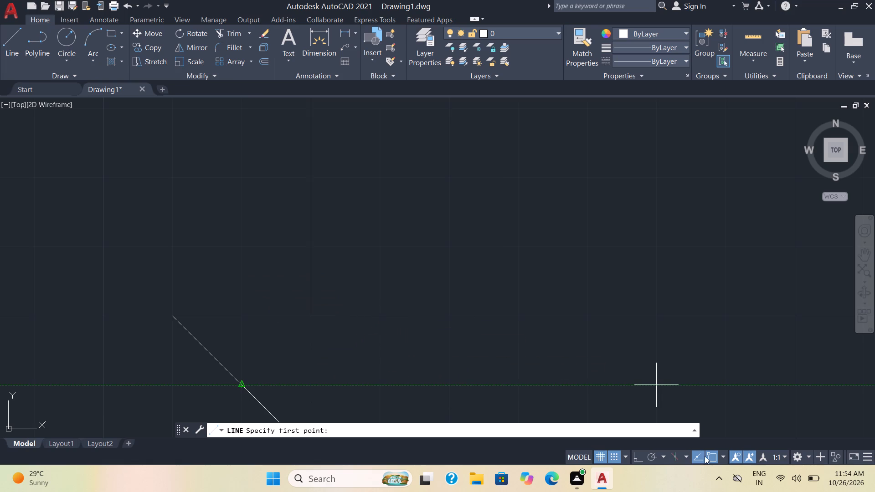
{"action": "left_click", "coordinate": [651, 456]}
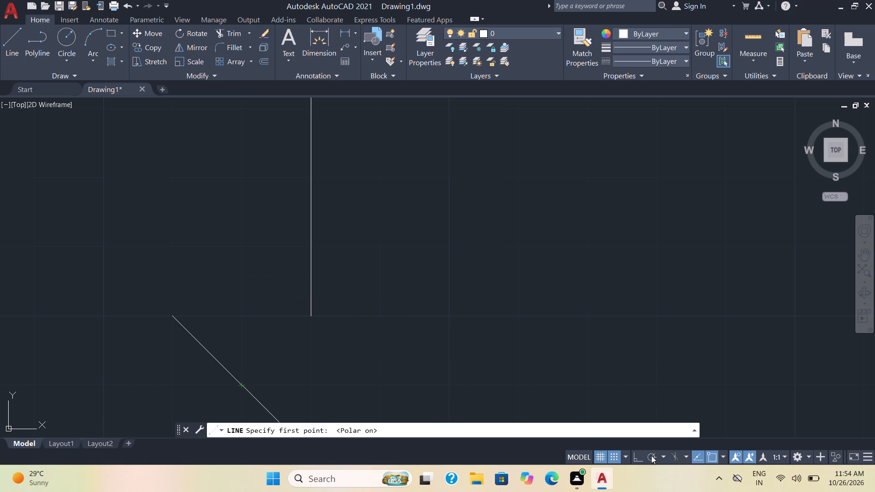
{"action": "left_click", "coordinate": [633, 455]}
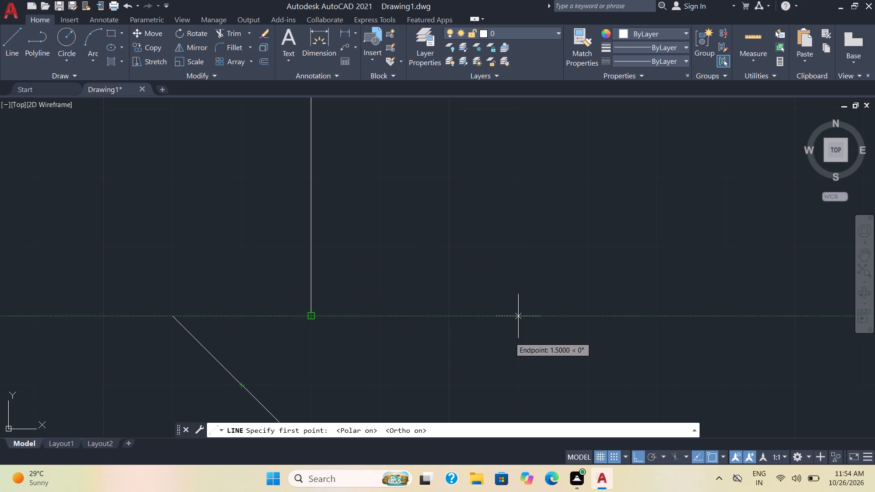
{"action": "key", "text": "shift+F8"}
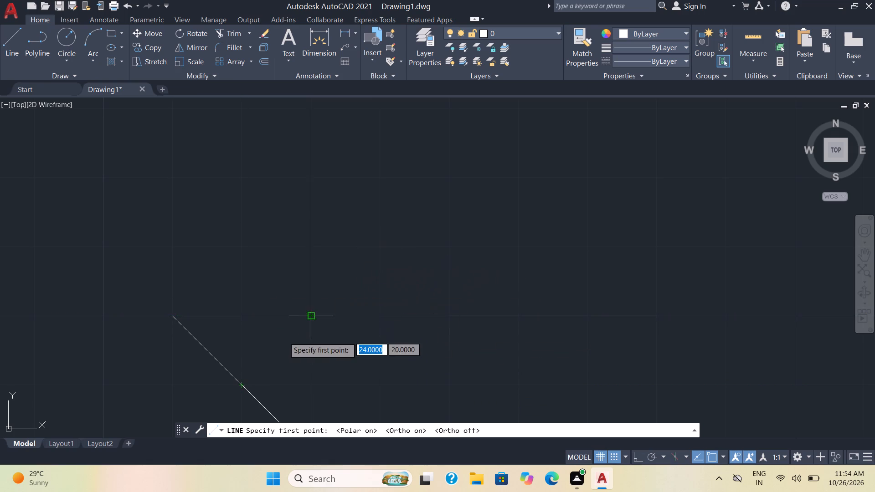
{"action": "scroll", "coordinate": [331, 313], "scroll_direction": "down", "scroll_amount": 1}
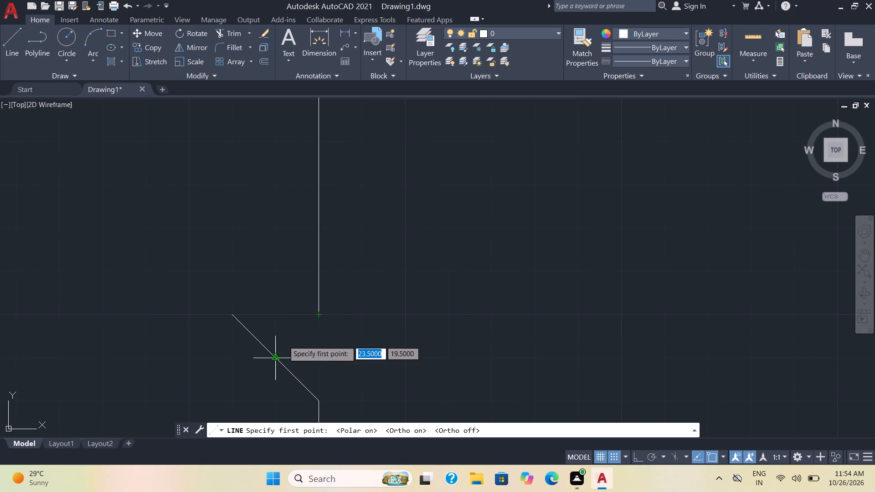
Draw a diagonal line about 0.71 units long from the upper vertical line's lower end, up and to the right.
{"action": "left_click", "coordinate": [11, 45]}
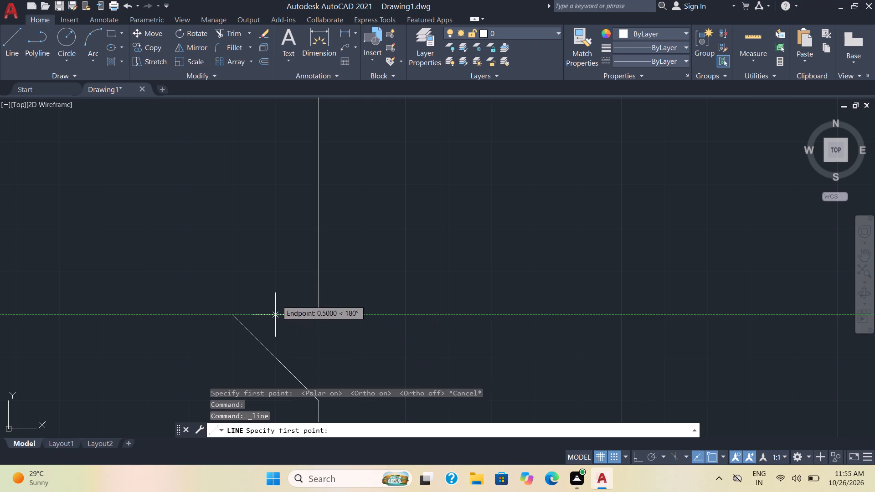
{"action": "left_click", "coordinate": [312, 307]}
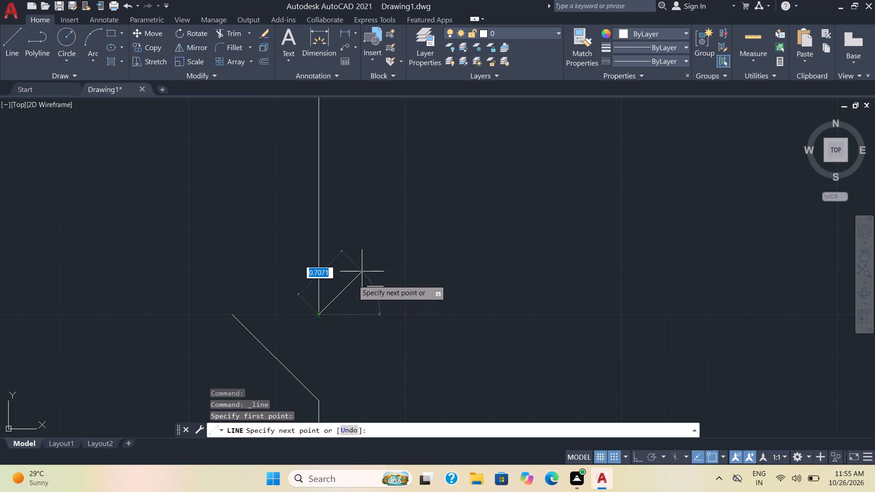
{"action": "left_click", "coordinate": [364, 271]}
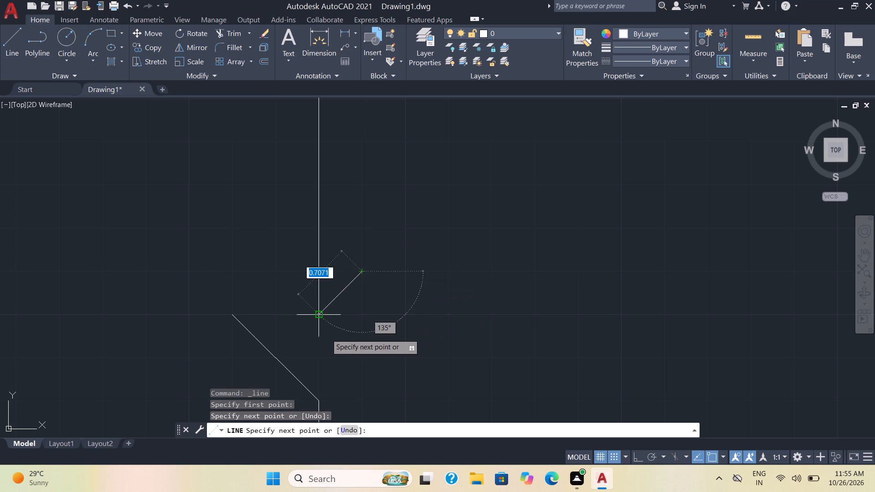
{"action": "key", "text": "Escape"}
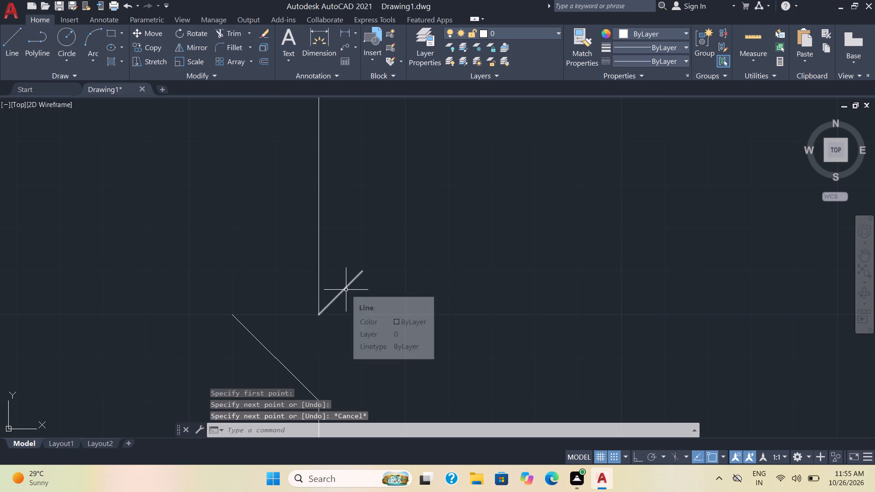
Turn grid snap off and move the short diagonal line by its midpoint onto the upper vertical line's lower end.
{"action": "left_click", "coordinate": [346, 290]}
{"action": "key", "text": "m"}
{"action": "key", "text": "Return"}
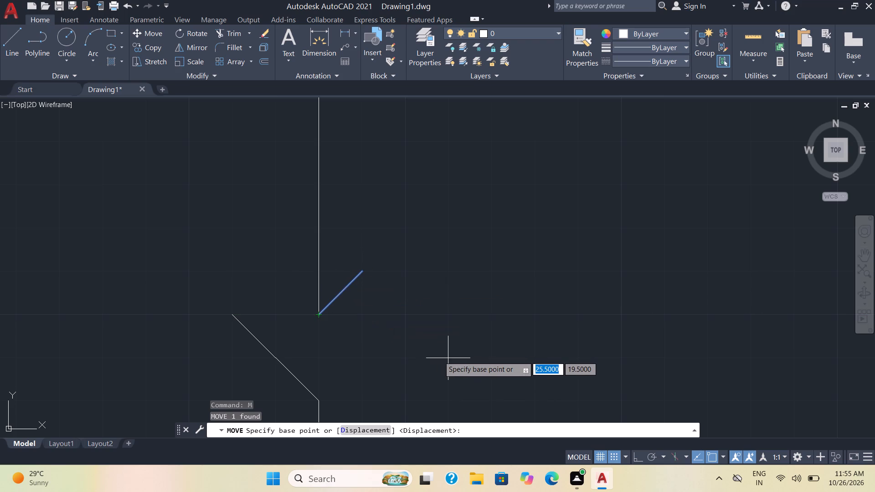
{"action": "key", "text": "shift+F9"}
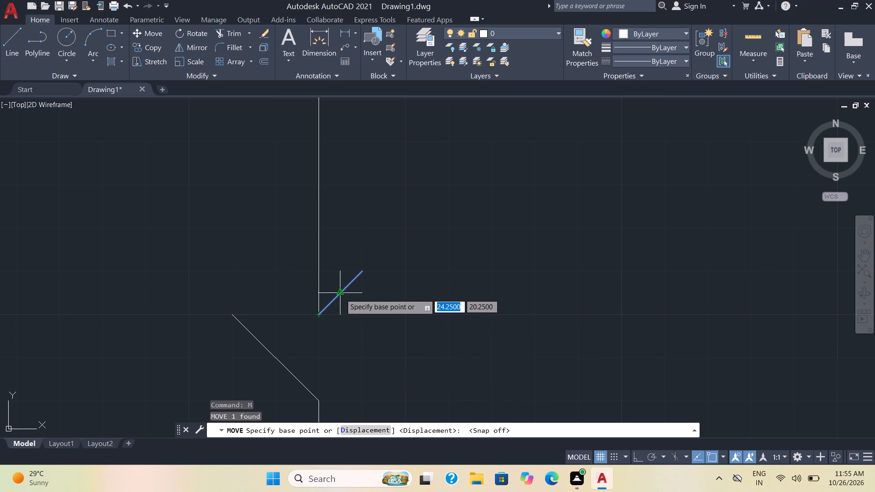
{"action": "left_click", "coordinate": [340, 294]}
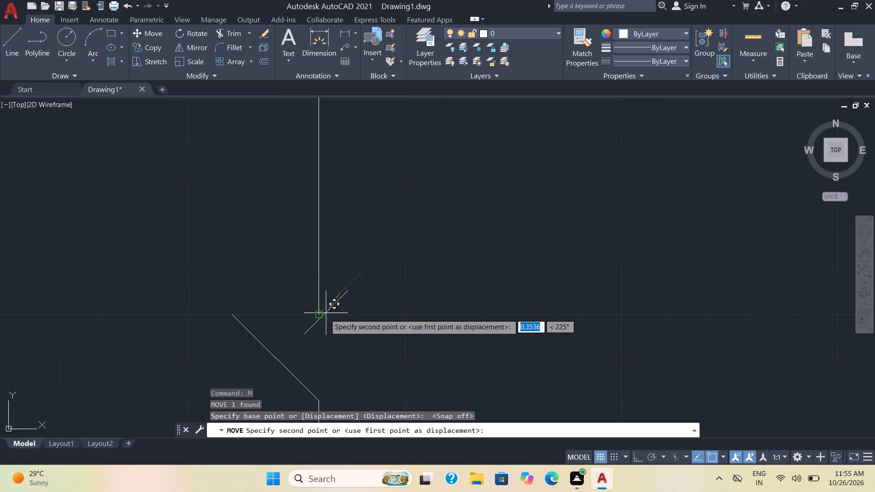
{"action": "left_click", "coordinate": [320, 316]}
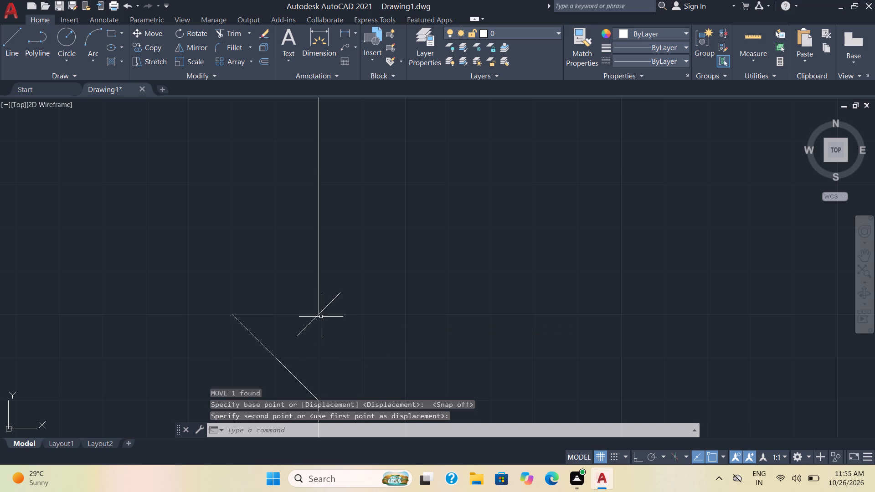
Mirror the short diagonal line about a horizontal axis through its midpoint, keeping the original so the two form an X.
{"action": "left_click", "coordinate": [314, 319]}
{"action": "key", "text": "m"}
{"action": "key", "text": "i"}
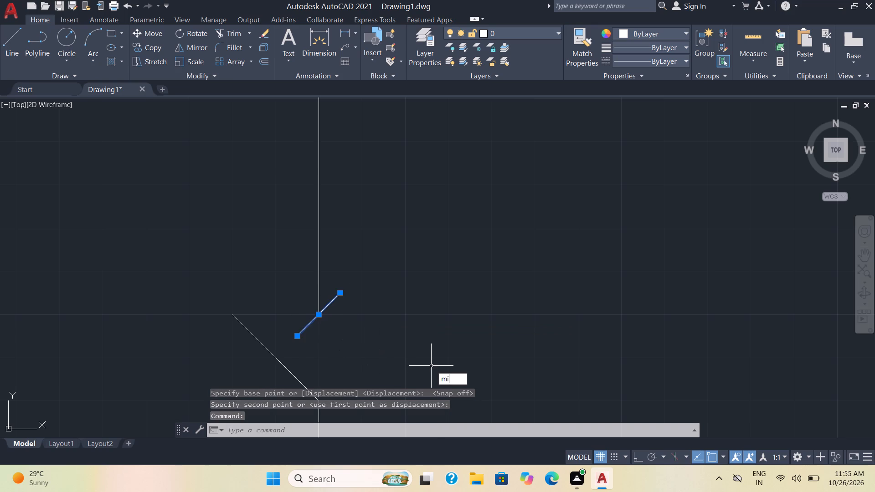
{"action": "key", "text": "Return"}
{"action": "left_click", "coordinate": [321, 317]}
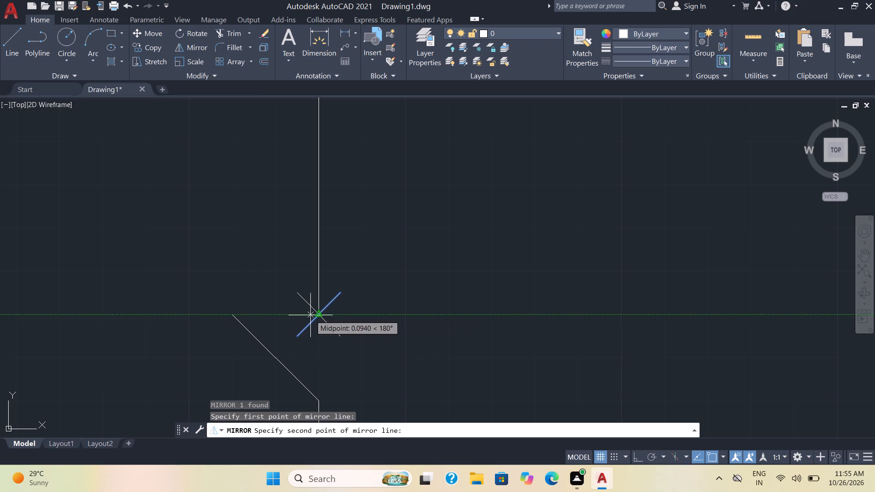
{"action": "left_click", "coordinate": [310, 315]}
{"action": "left_click_drag", "start_coordinate": [335, 349], "coordinate": [310, 315]}
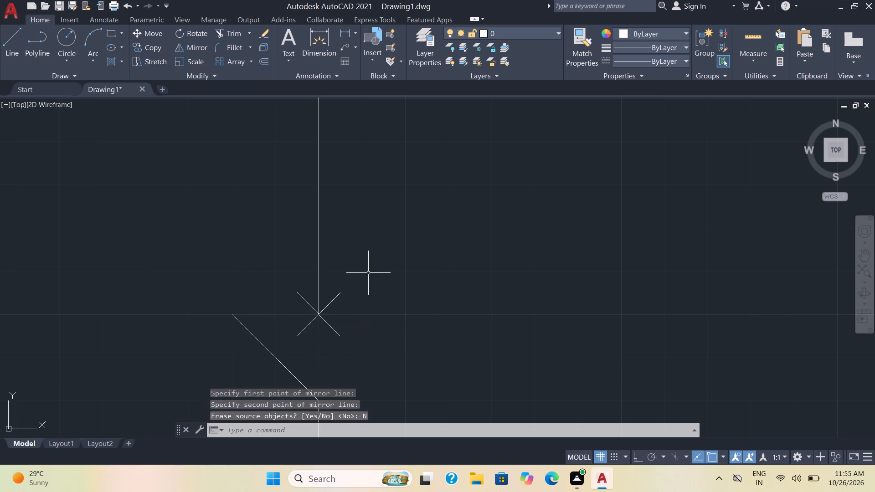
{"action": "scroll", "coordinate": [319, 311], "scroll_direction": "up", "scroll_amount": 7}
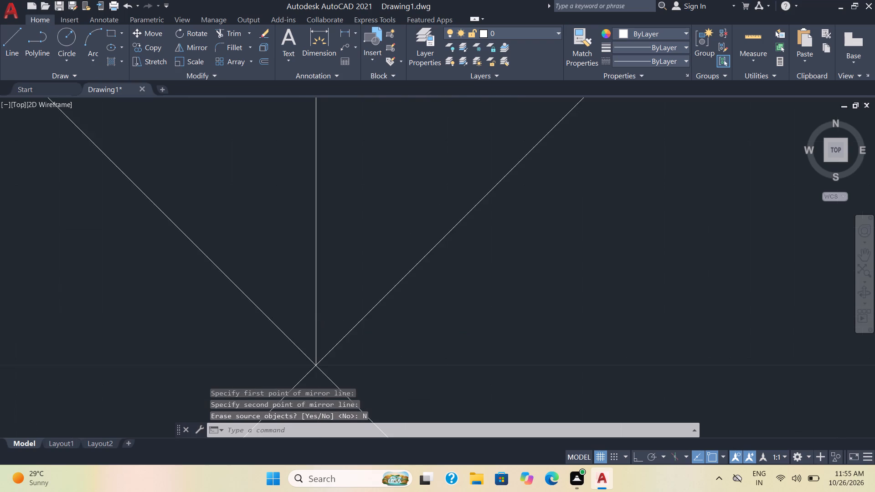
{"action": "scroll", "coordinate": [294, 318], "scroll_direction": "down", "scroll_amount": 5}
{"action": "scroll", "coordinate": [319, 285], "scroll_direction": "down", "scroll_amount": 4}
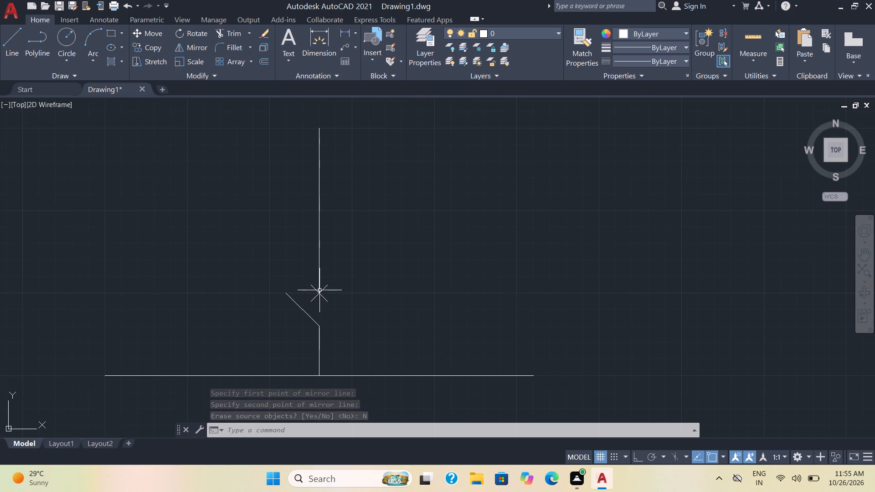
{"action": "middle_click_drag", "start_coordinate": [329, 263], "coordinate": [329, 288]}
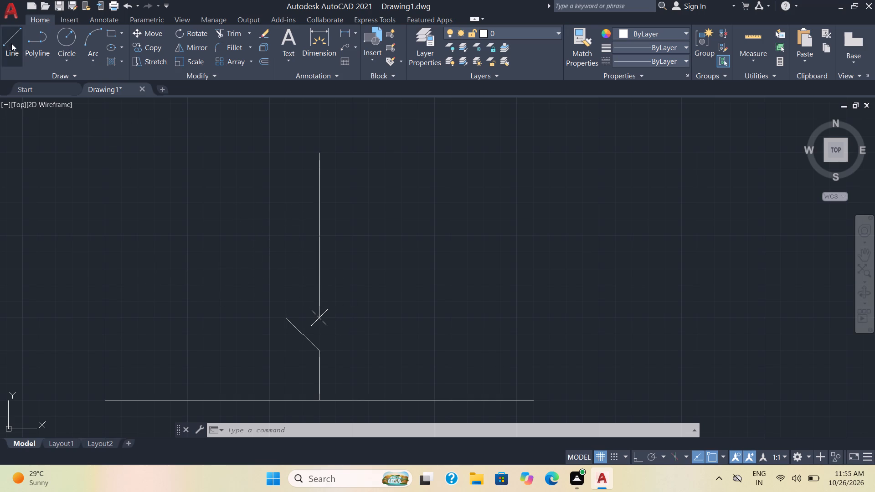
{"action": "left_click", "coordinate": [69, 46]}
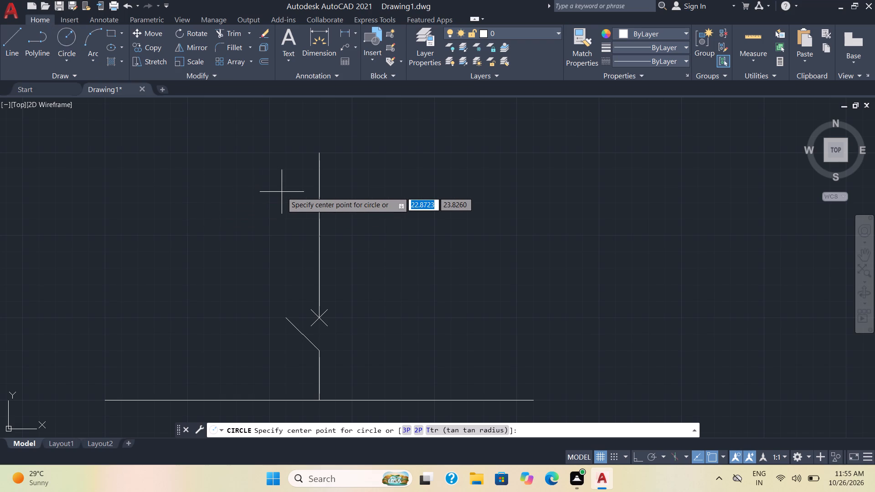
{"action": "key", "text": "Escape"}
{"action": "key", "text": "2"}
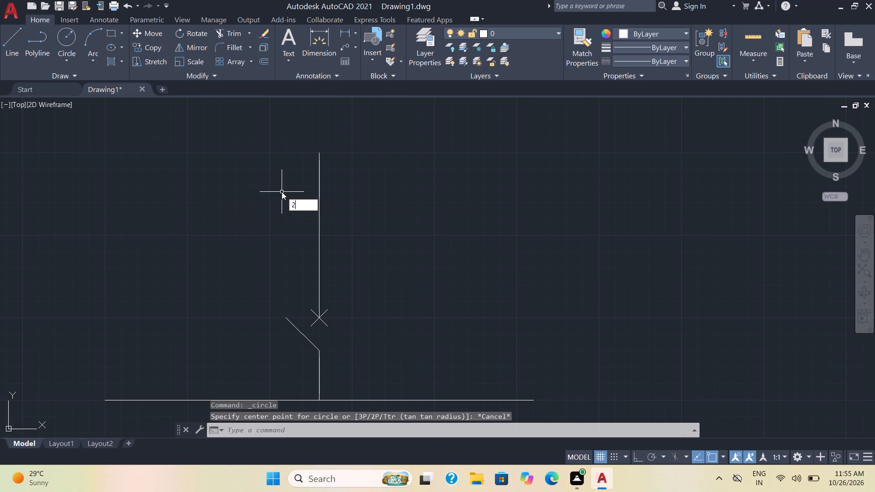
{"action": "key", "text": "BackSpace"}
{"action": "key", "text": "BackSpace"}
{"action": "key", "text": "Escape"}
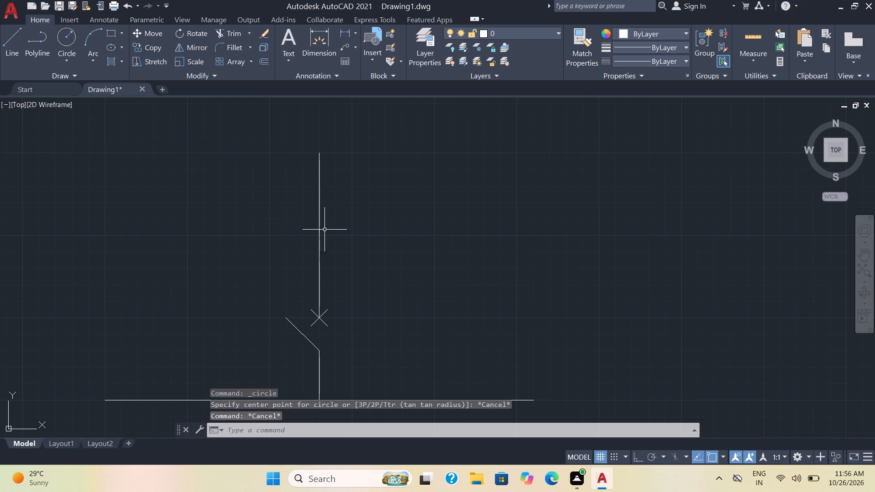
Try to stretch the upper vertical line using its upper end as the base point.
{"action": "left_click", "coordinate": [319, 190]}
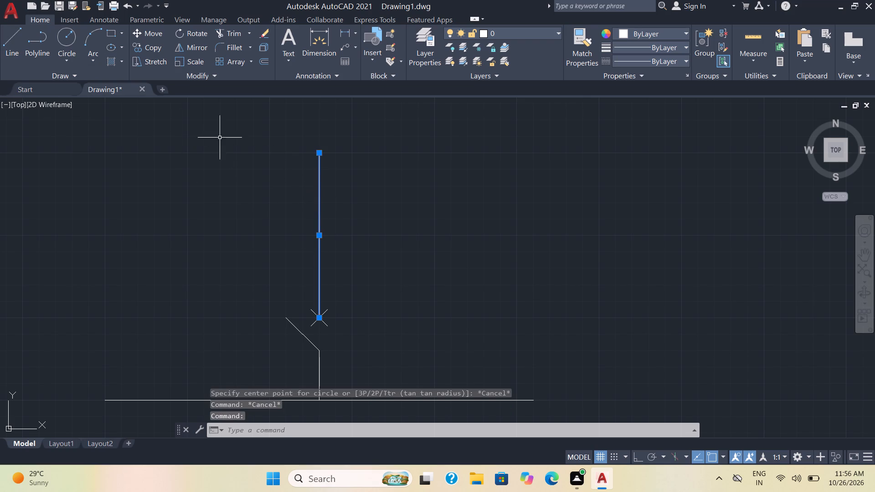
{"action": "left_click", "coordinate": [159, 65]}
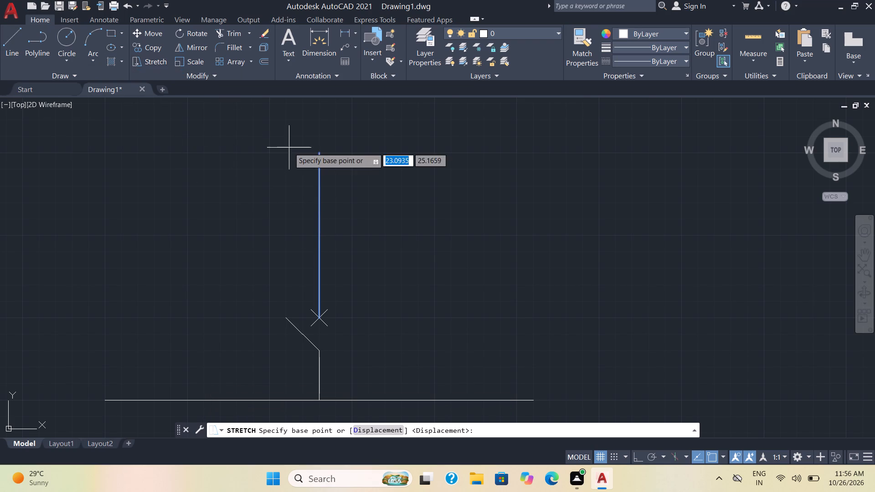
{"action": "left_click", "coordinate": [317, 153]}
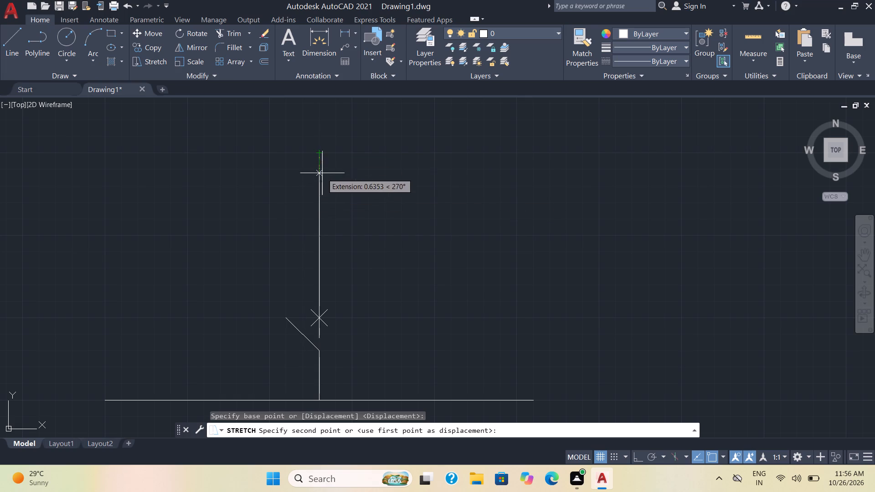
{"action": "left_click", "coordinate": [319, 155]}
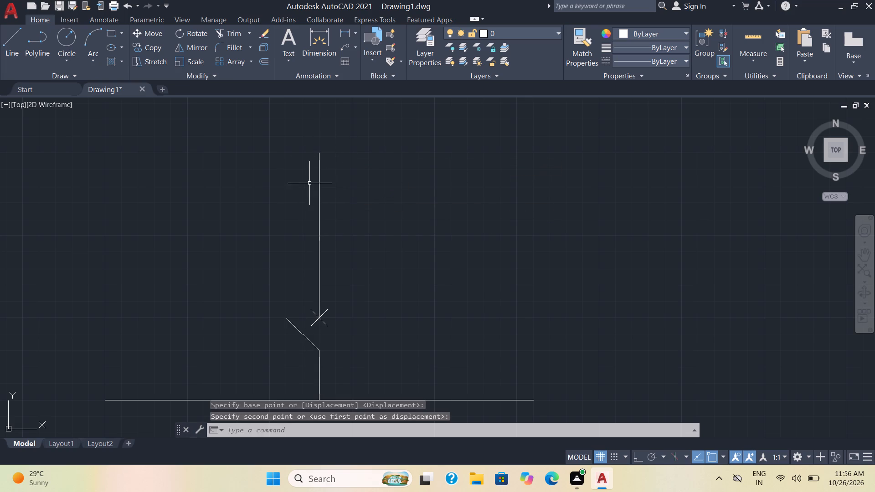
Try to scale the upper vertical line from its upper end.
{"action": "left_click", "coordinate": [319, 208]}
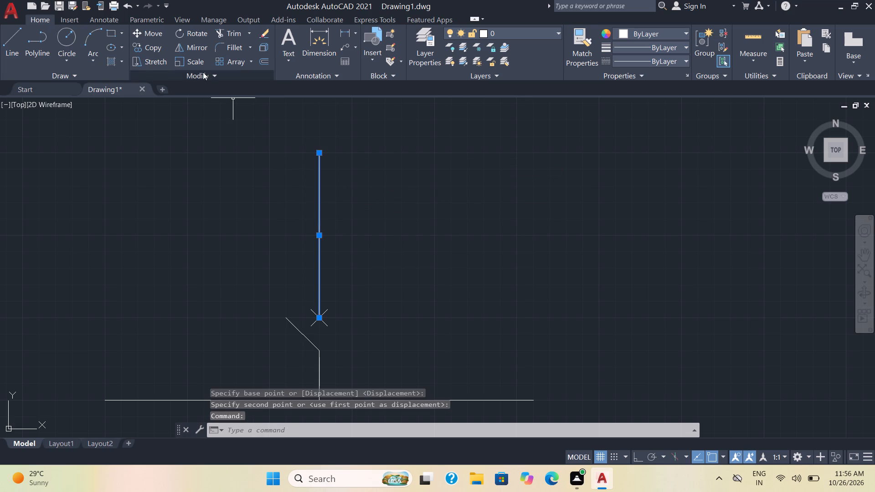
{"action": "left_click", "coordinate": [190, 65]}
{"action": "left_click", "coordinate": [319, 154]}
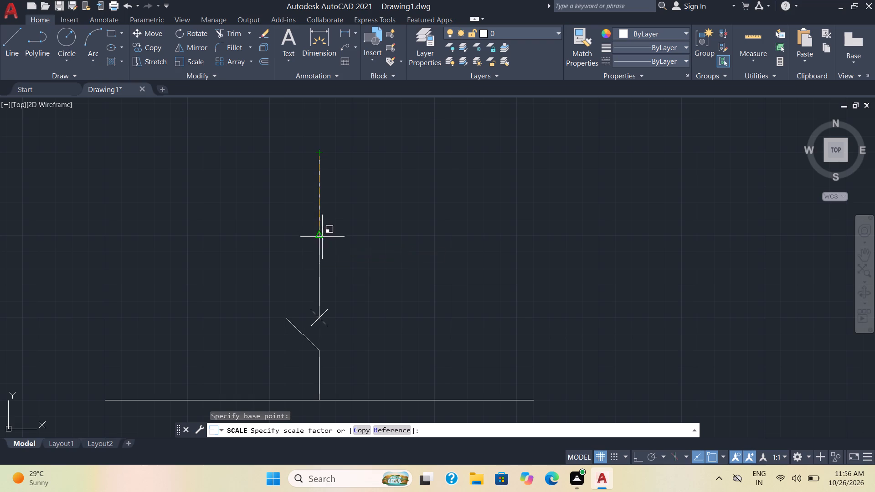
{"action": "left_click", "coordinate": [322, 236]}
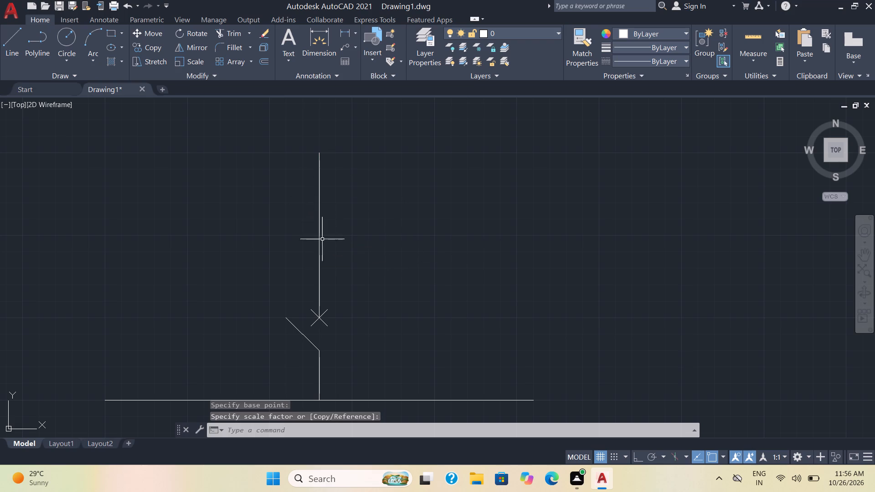
Scale the upper vertical line down from its lower end to a length of about 3.24 units.
{"action": "left_click_drag", "start_coordinate": [356, 243], "coordinate": [311, 241]}
{"action": "left_click", "coordinate": [281, 236]}
{"action": "key", "text": "s"}
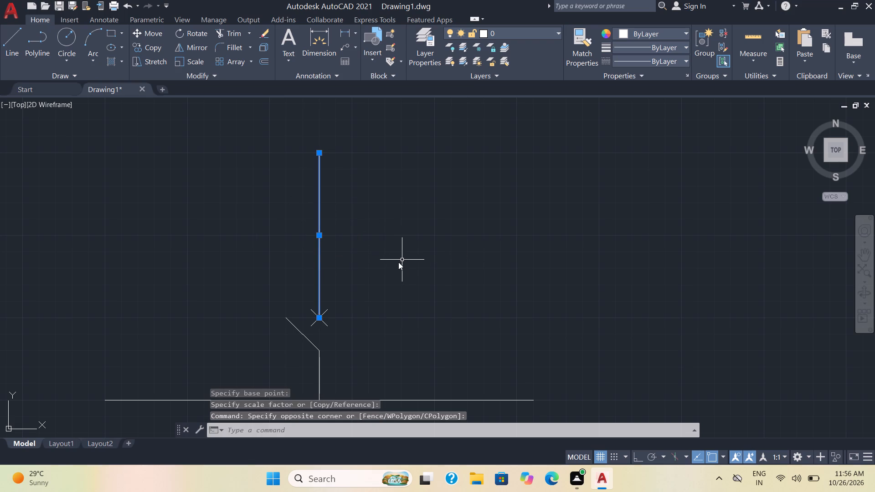
{"action": "key", "text": "c"}
{"action": "key", "text": "Return"}
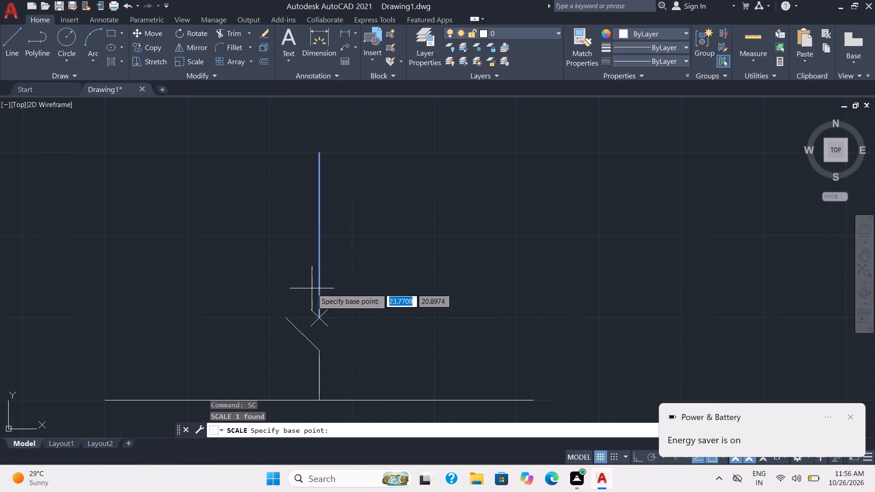
{"action": "left_click", "coordinate": [321, 314]}
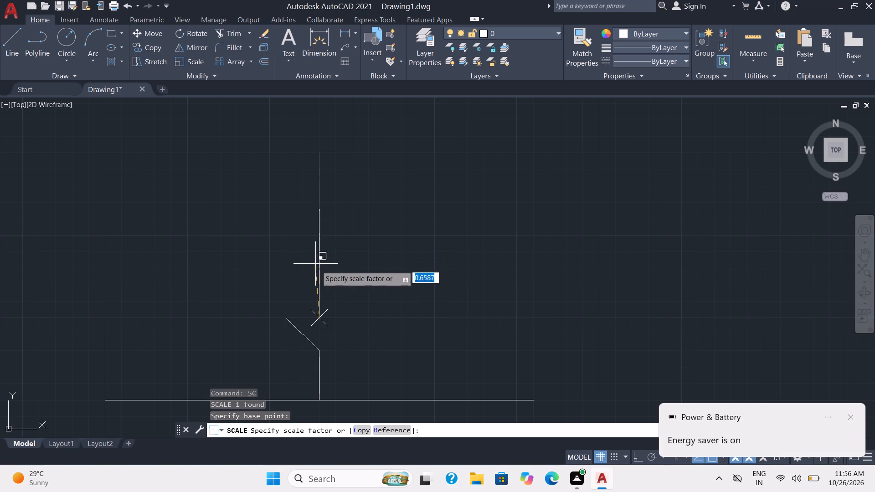
{"action": "left_click", "coordinate": [320, 287]}
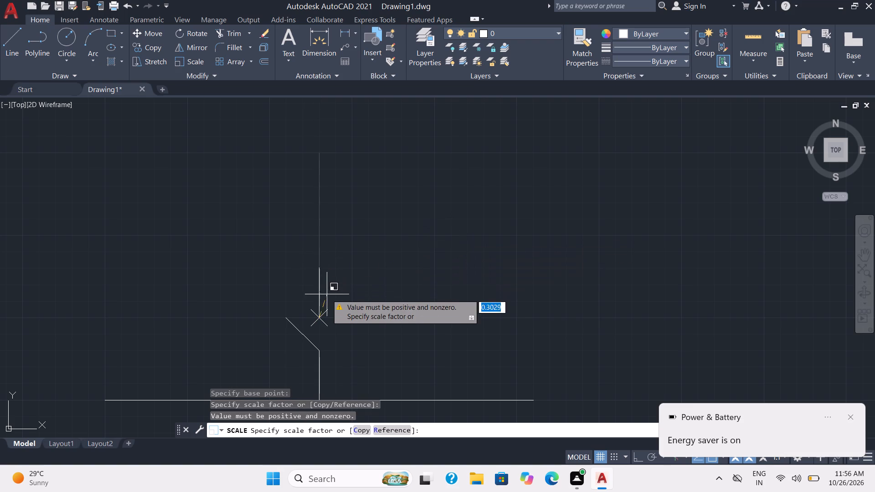
{"action": "left_click", "coordinate": [326, 265]}
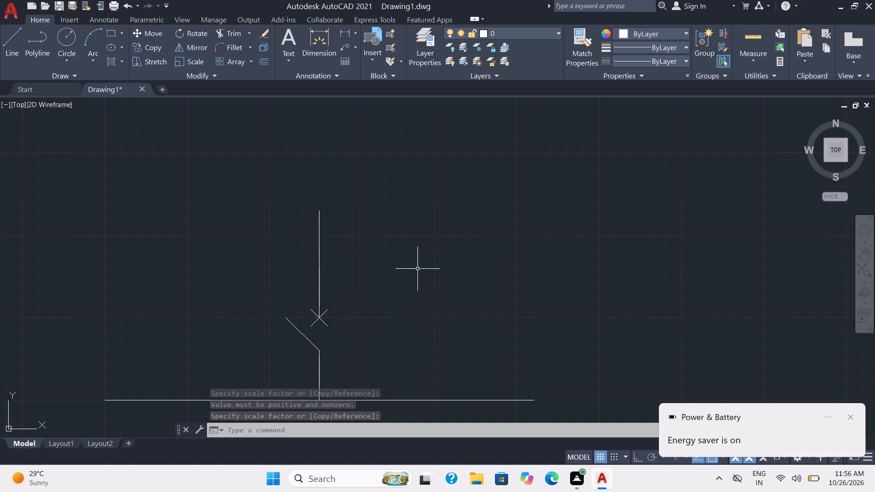
Stretch the upper vertical line's top end down to the line's midpoint, halving its length.
{"action": "left_click", "coordinate": [319, 247]}
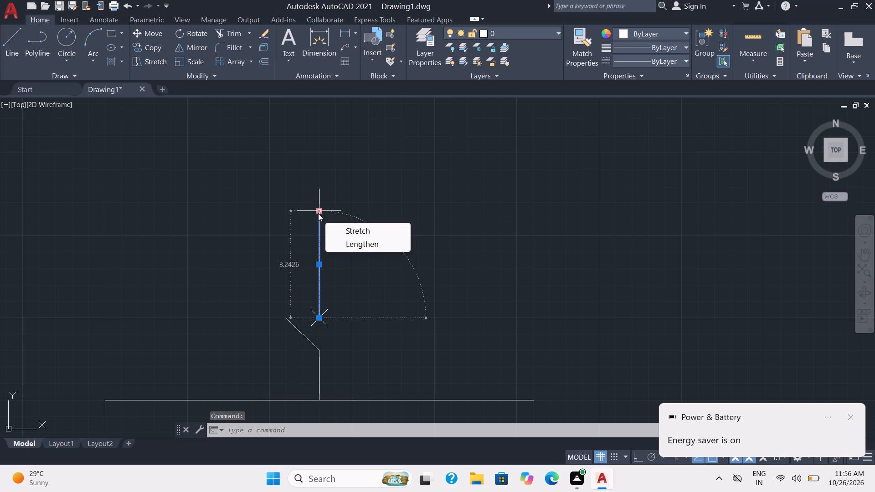
{"action": "left_click_drag", "start_coordinate": [318, 213], "coordinate": [320, 266]}
{"action": "left_click", "coordinate": [320, 266]}
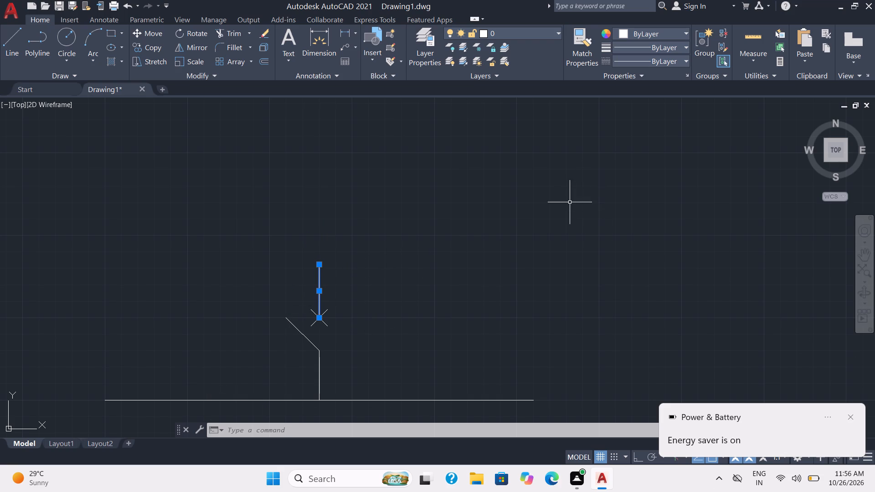
{"action": "left_click", "coordinate": [548, 220]}
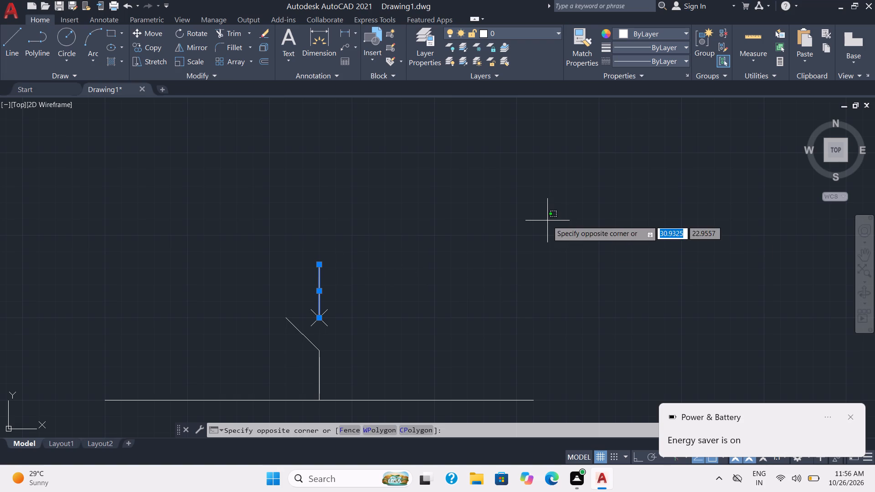
{"action": "key", "text": "Escape"}
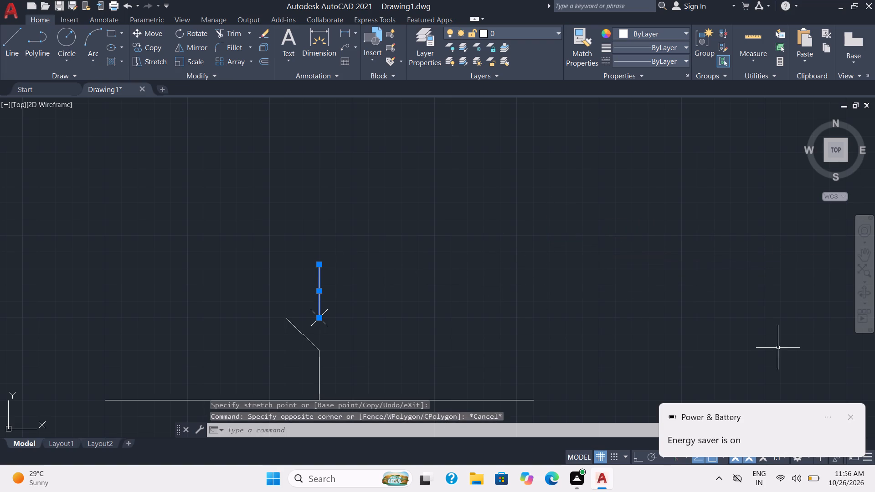
{"action": "left_click", "coordinate": [854, 416]}
{"action": "scroll", "coordinate": [319, 302], "scroll_direction": "up", "scroll_amount": 2}
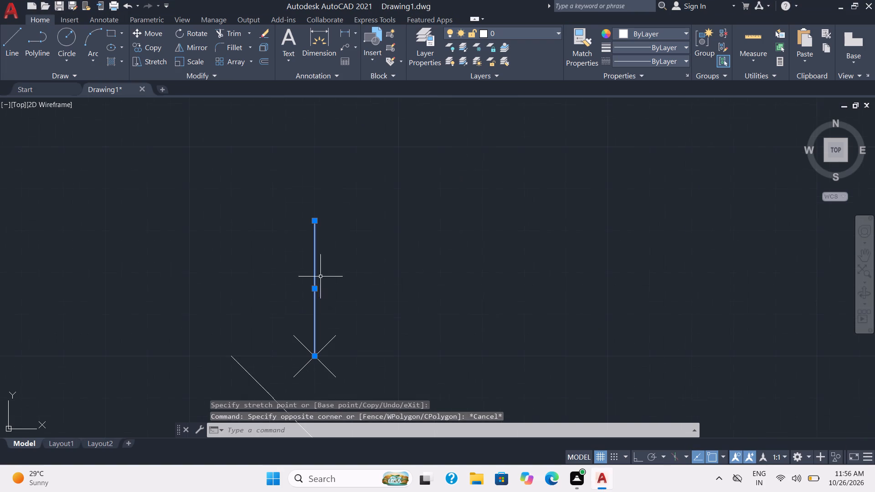
{"action": "key", "text": "Escape"}
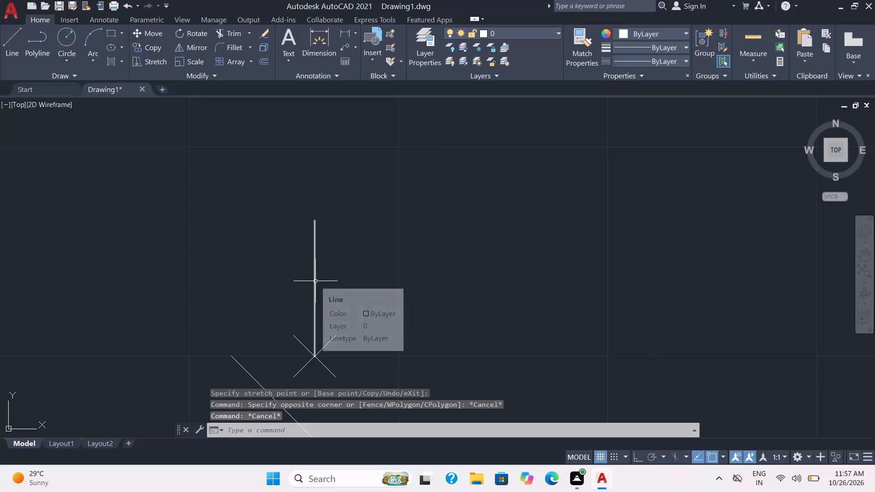
Scale the upper vertical line down from its lower end, bringing its top end to about Y 21.13.
{"action": "left_click", "coordinate": [319, 279]}
{"action": "left_click", "coordinate": [316, 277]}
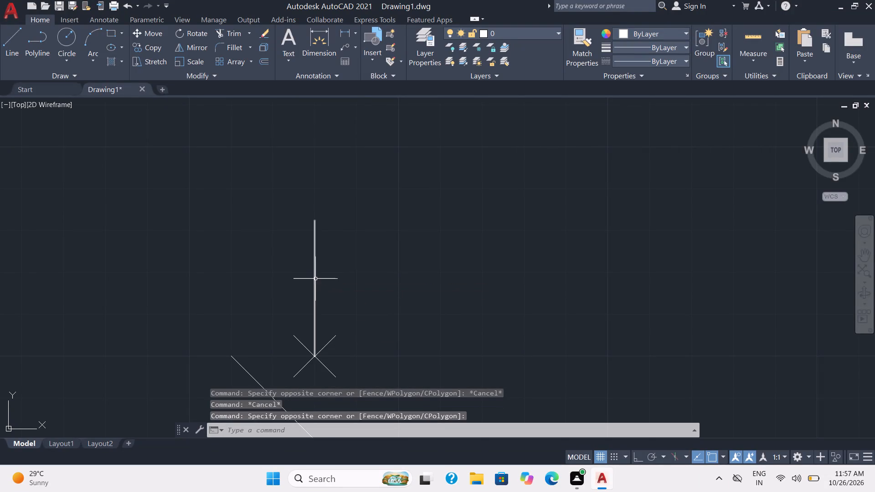
{"action": "left_click", "coordinate": [315, 279]}
{"action": "right_click", "coordinate": [874, 0]}
{"action": "scroll", "coordinate": [874, 0], "scroll_direction": "up", "scroll_amount": 5}
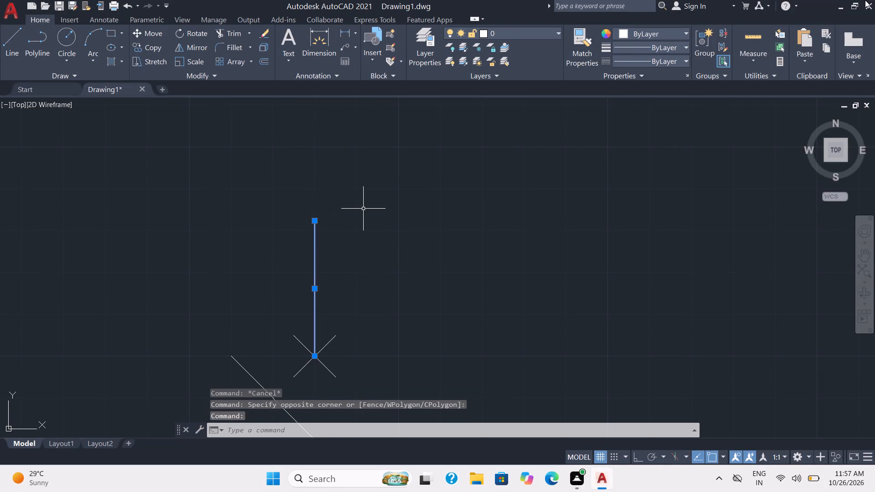
{"action": "key", "text": "Escape"}
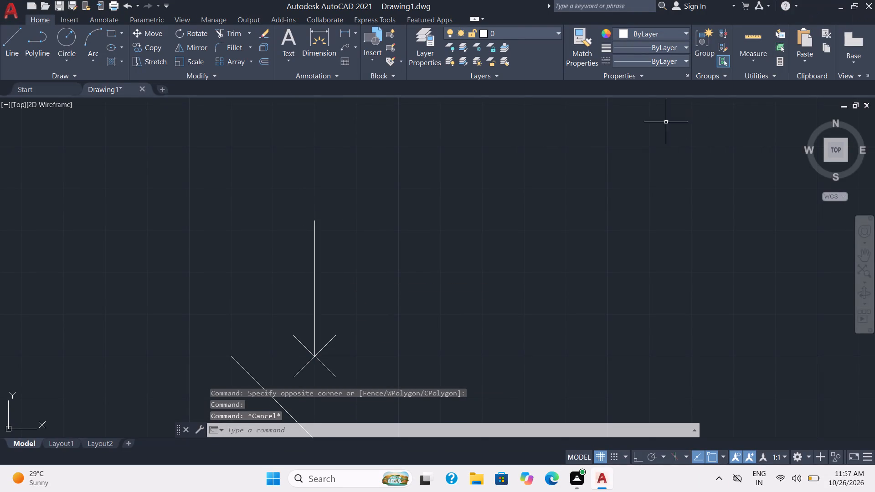
{"action": "left_click", "coordinate": [312, 295]}
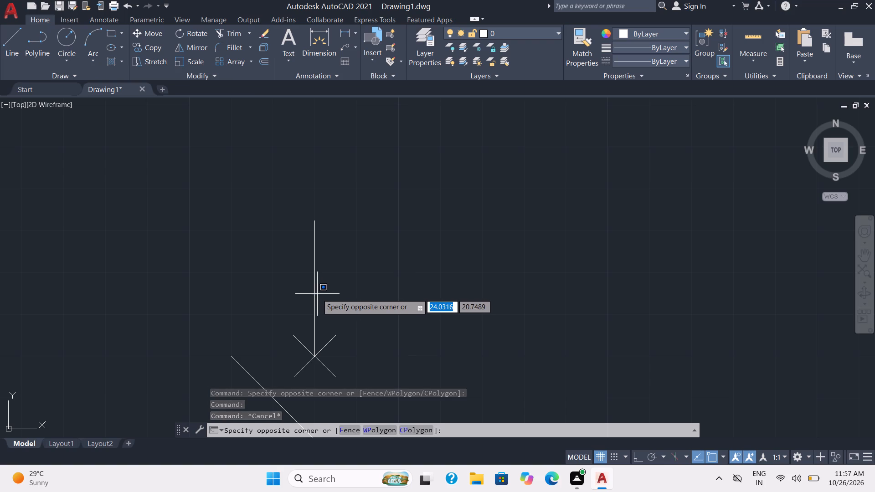
{"action": "left_click", "coordinate": [314, 294]}
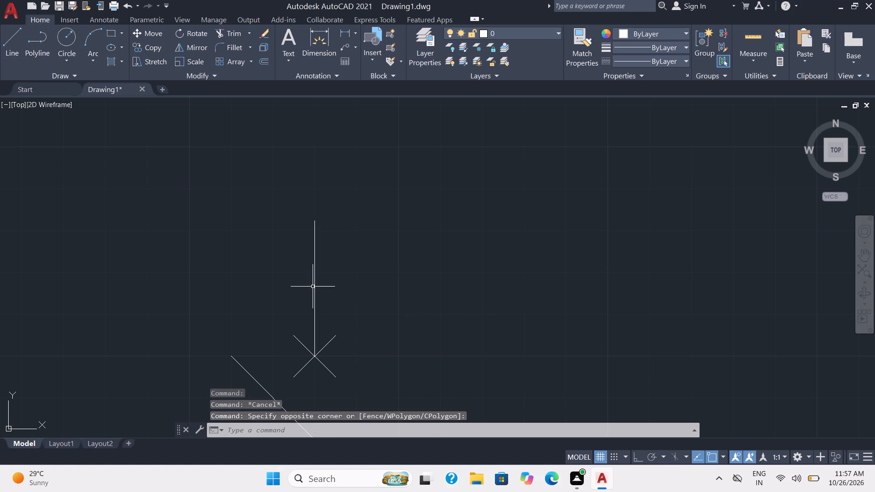
{"action": "left_click", "coordinate": [314, 287]}
{"action": "left_click", "coordinate": [193, 64]}
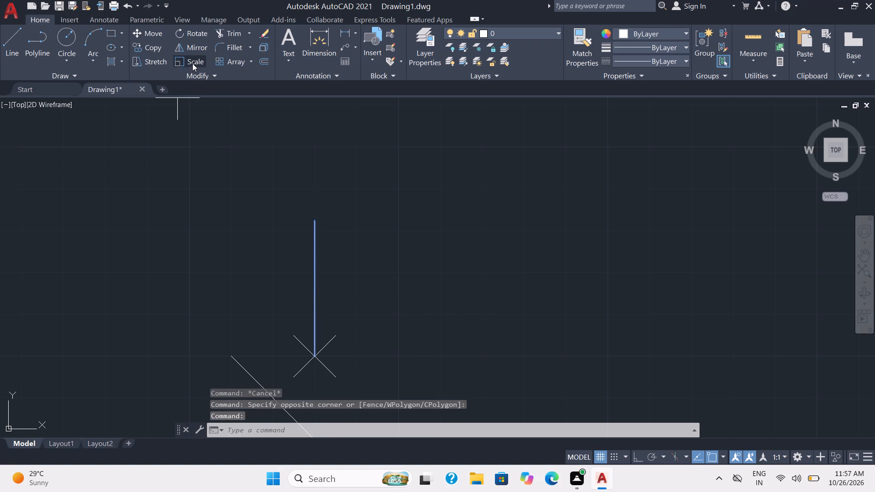
{"action": "left_click", "coordinate": [315, 358]}
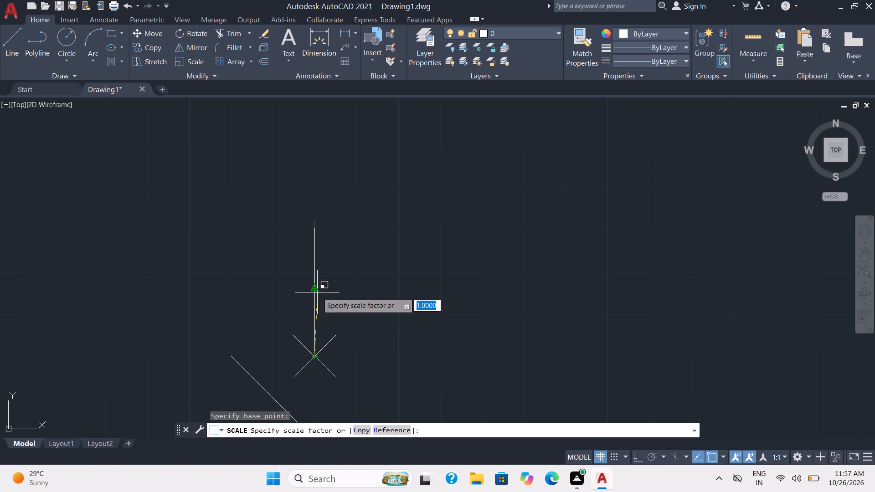
{"action": "left_click", "coordinate": [318, 309]}
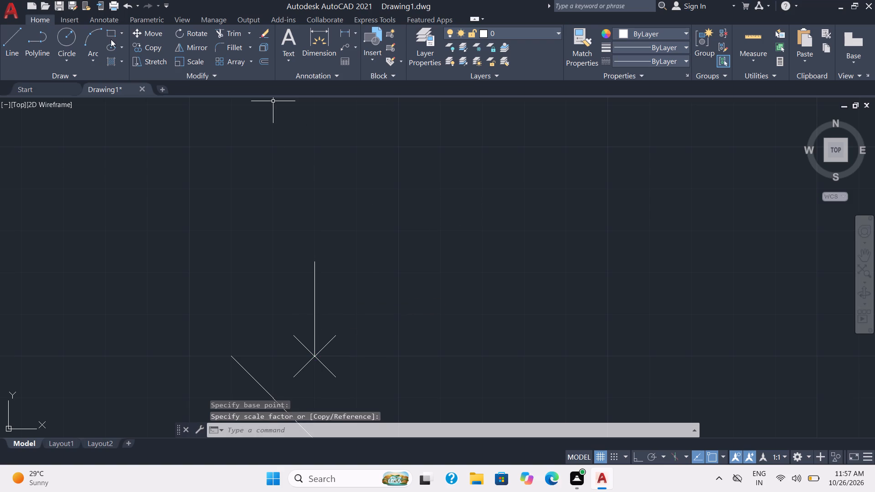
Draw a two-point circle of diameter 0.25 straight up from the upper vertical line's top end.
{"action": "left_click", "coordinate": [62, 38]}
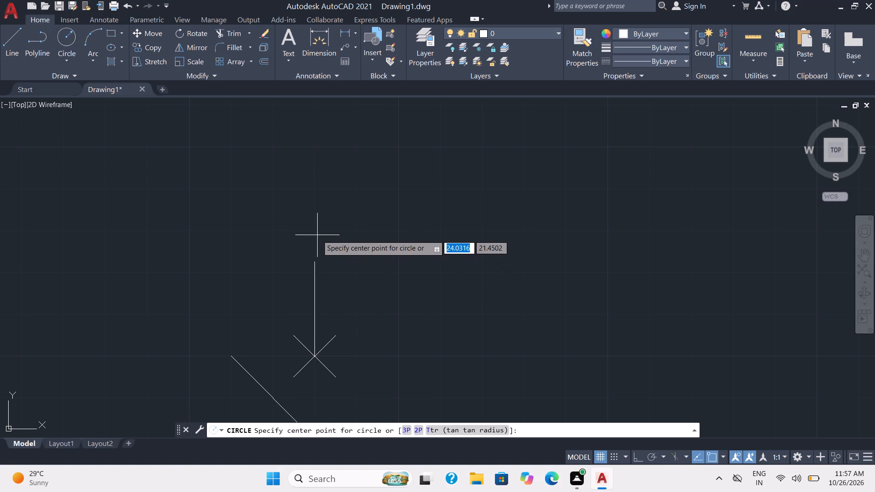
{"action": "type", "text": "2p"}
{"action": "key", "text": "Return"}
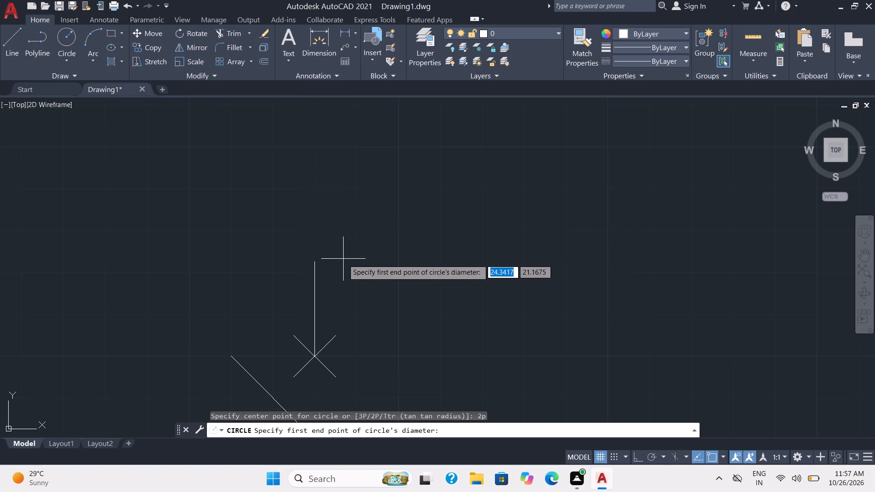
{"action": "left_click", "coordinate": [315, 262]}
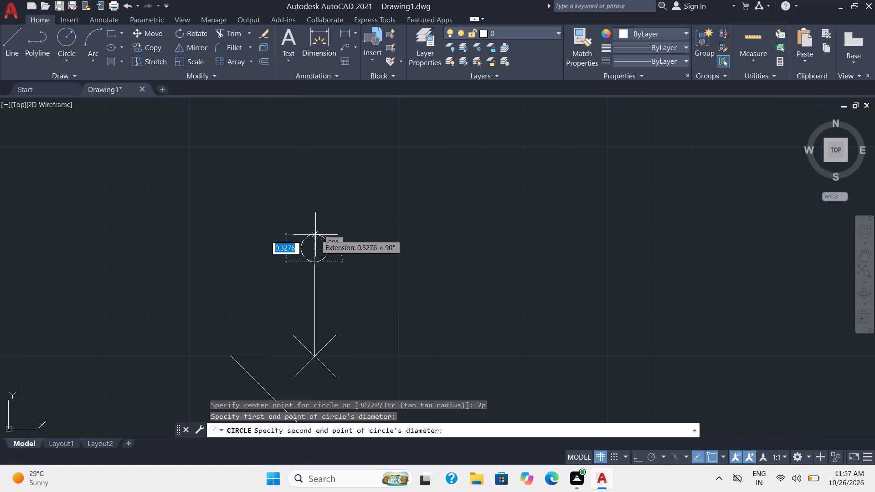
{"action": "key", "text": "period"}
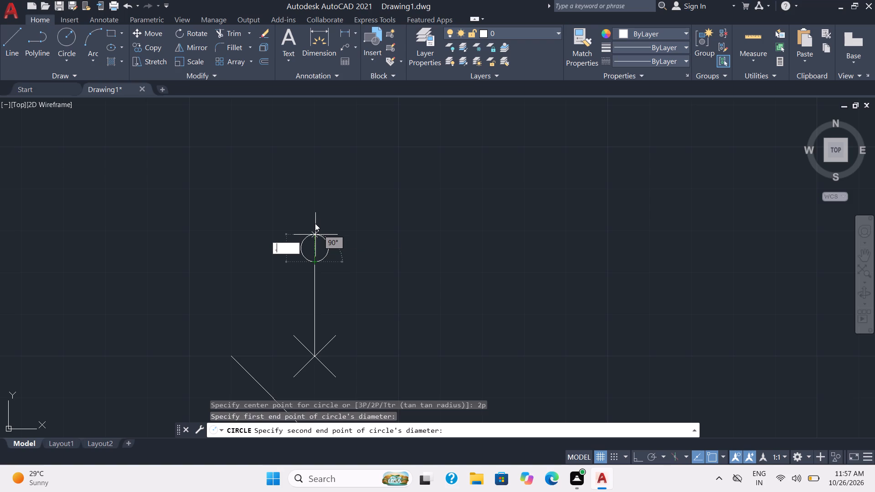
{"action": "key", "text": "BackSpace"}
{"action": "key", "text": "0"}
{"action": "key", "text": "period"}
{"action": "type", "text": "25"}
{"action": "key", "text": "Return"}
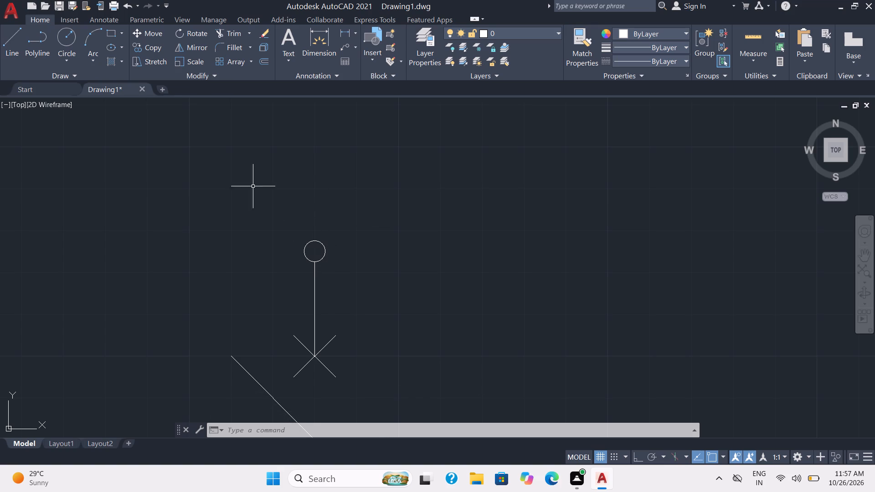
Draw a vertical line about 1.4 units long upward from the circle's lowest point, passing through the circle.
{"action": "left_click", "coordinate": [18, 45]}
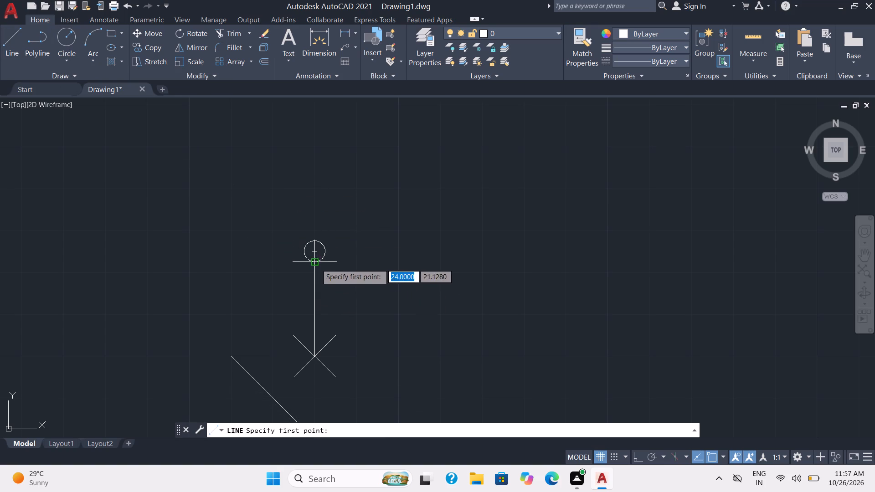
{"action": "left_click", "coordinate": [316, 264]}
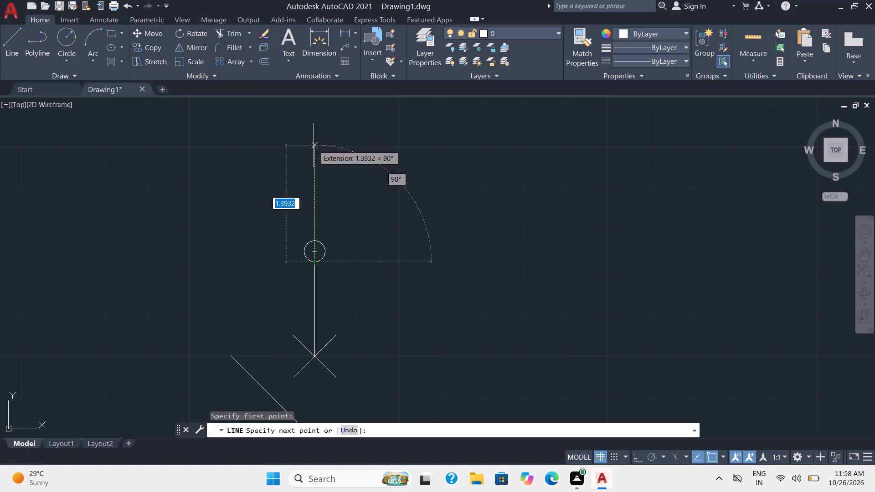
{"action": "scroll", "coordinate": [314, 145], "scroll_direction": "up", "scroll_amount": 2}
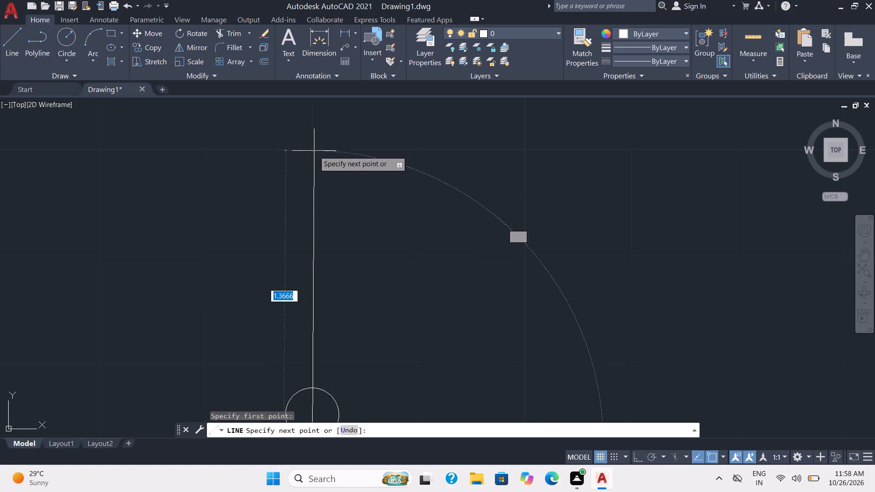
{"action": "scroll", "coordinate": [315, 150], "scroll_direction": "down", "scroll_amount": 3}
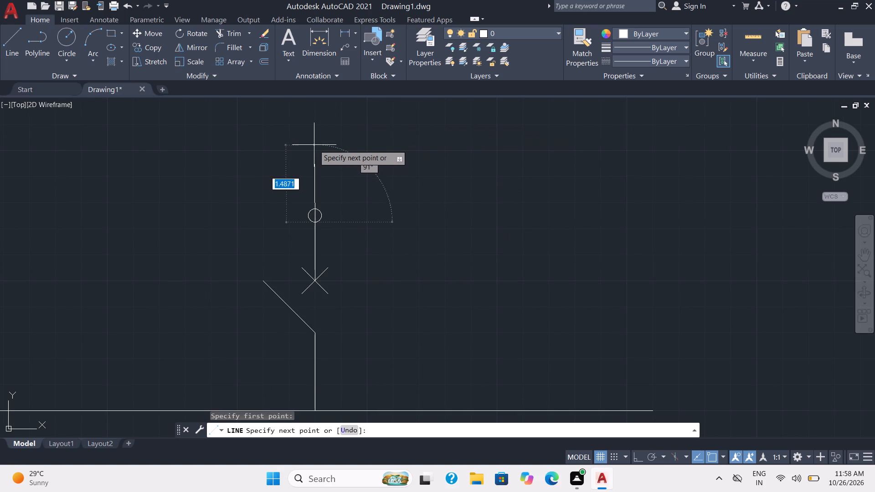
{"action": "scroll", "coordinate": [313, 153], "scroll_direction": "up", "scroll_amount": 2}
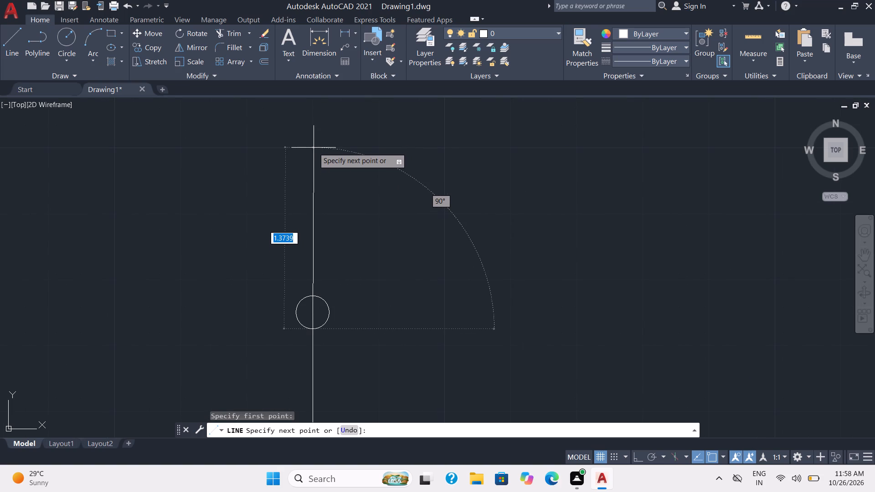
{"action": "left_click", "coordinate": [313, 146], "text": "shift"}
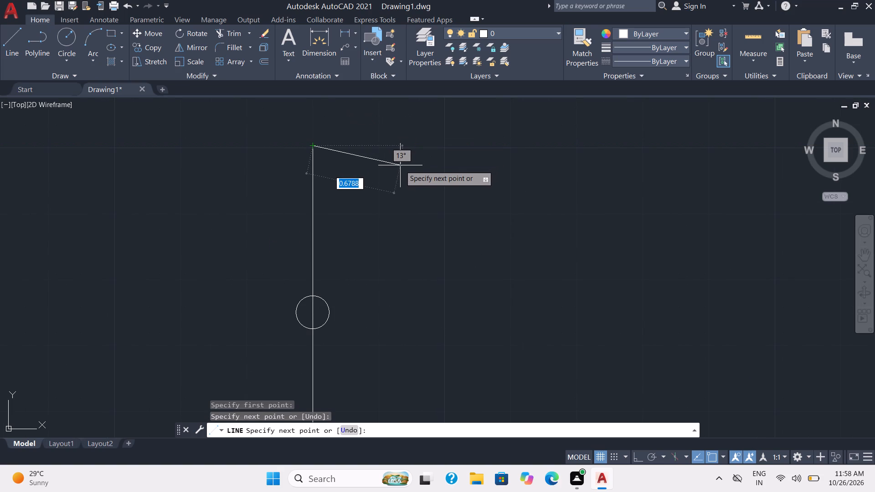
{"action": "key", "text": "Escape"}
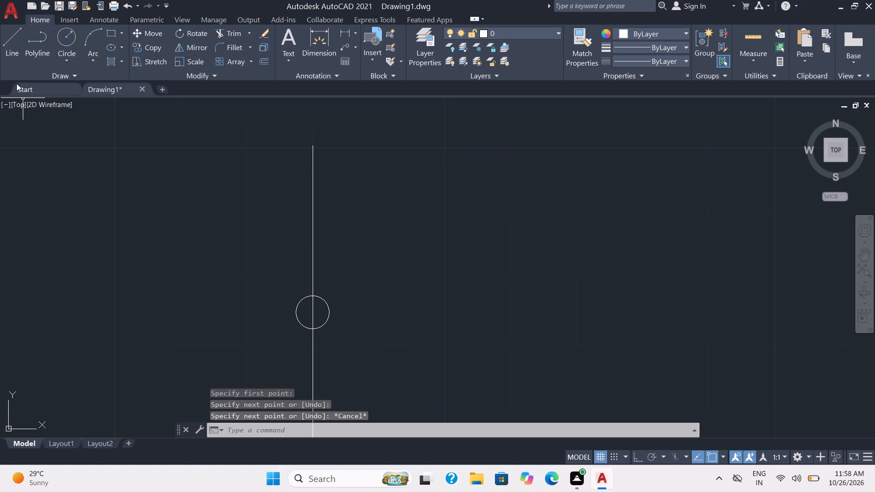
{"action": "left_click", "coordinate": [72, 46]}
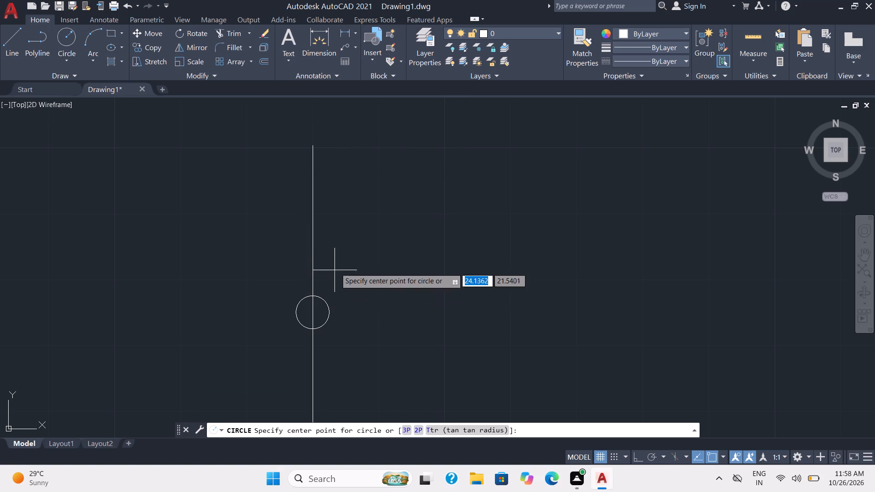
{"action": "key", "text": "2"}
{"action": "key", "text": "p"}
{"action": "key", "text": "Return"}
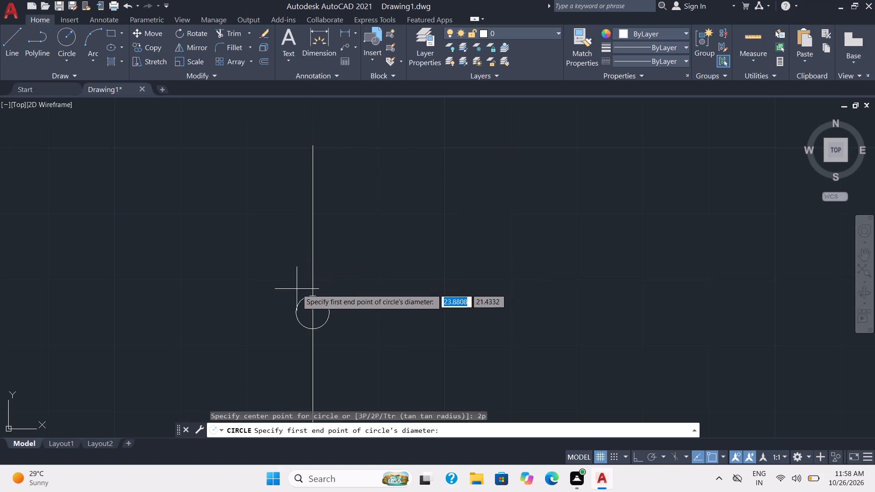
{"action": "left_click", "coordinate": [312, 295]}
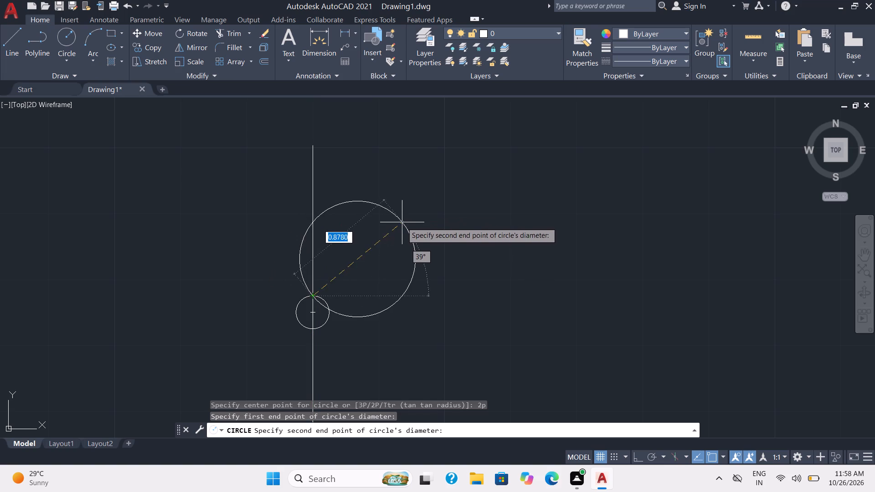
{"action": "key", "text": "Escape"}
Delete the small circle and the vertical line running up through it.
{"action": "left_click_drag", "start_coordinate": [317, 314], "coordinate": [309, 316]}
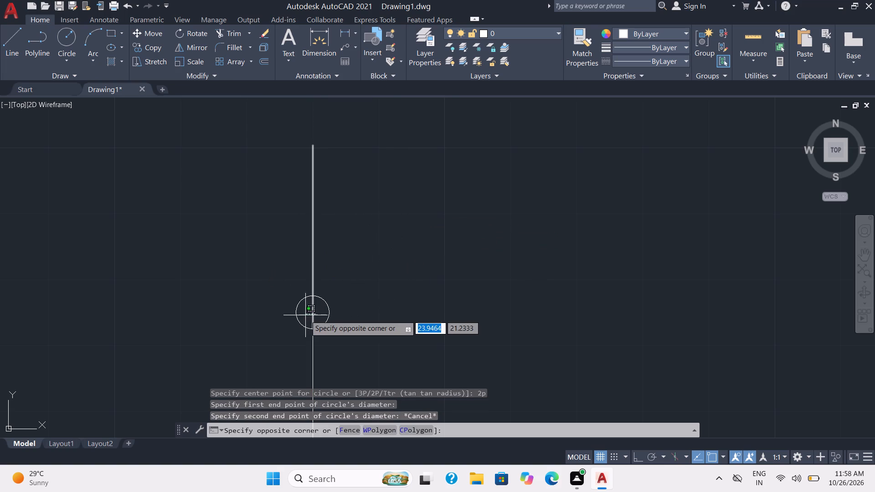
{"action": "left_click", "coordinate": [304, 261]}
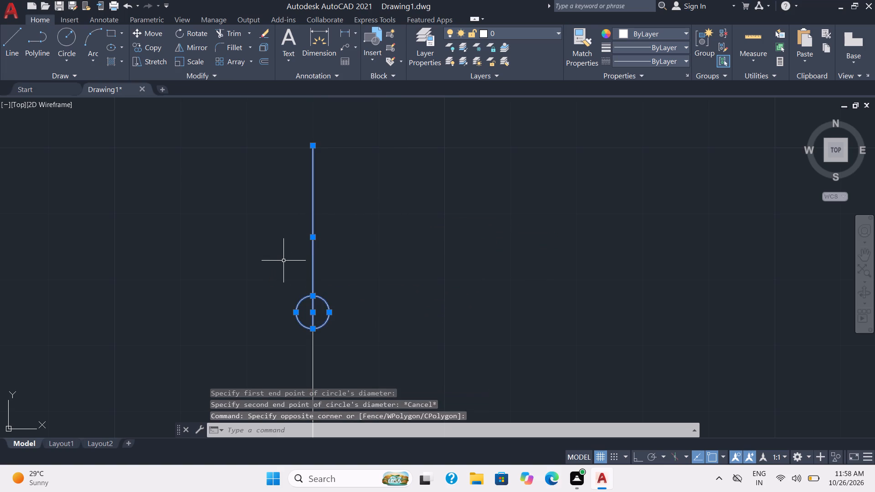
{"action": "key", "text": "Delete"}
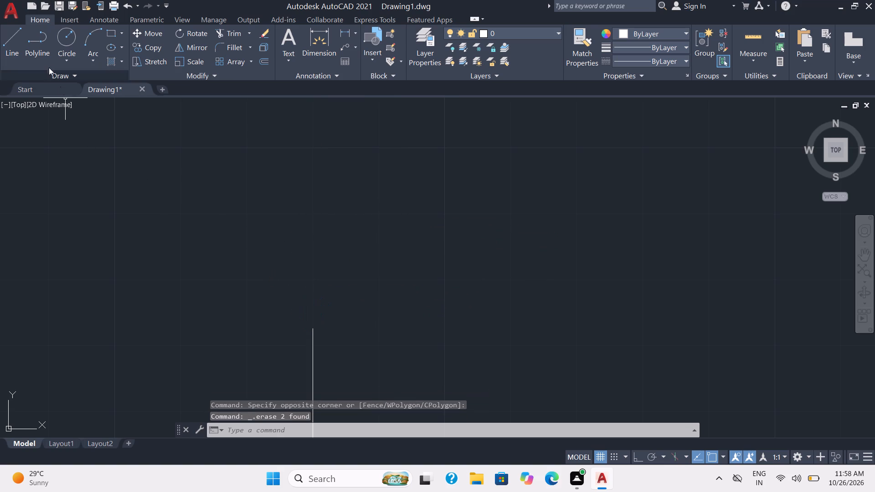
Draw a two-point circle about 0.25 in diameter straight up from the upper vertical line's top end.
{"action": "left_click", "coordinate": [66, 43]}
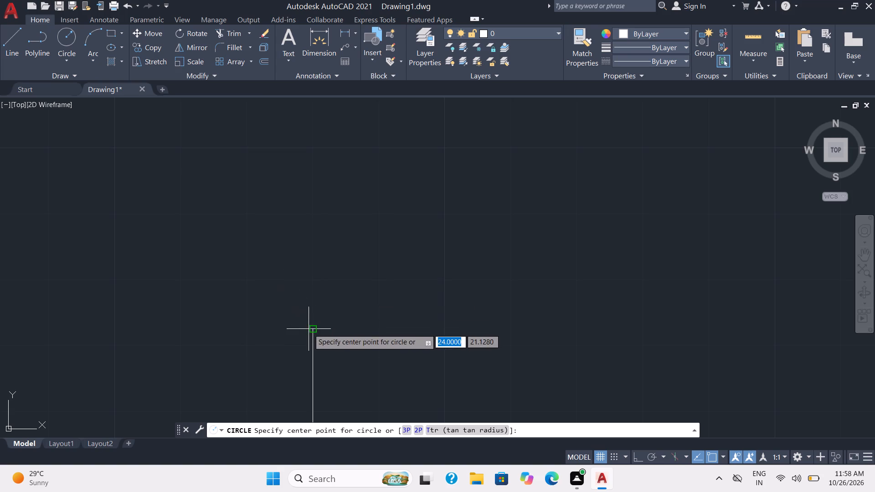
{"action": "key", "text": "2"}
{"action": "key", "text": "p"}
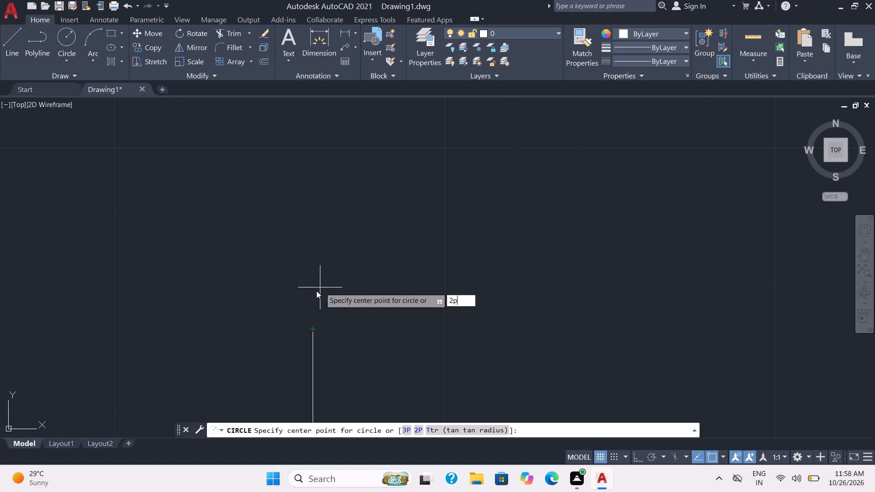
{"action": "key", "text": "Return"}
{"action": "left_click", "coordinate": [312, 326]}
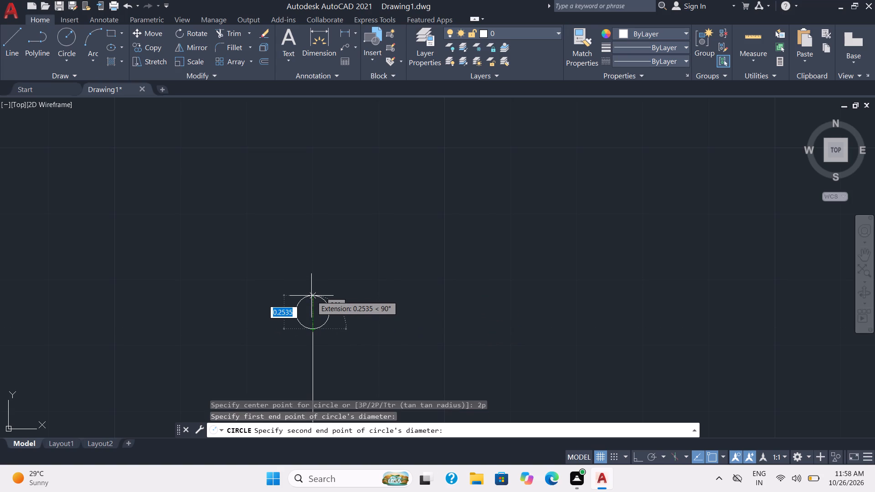
{"action": "left_click", "coordinate": [312, 296]}
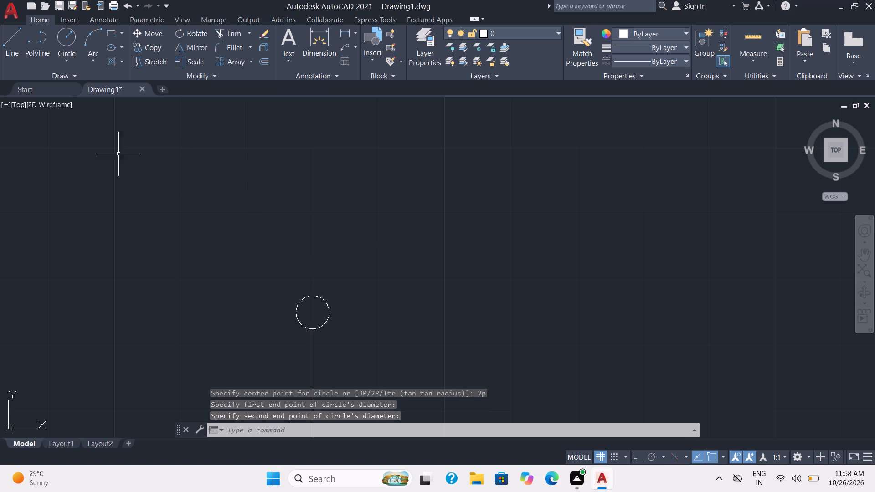
Draw a vertical line about 0.26 units long from the circle's centre straight up past its top.
{"action": "left_click", "coordinate": [6, 37]}
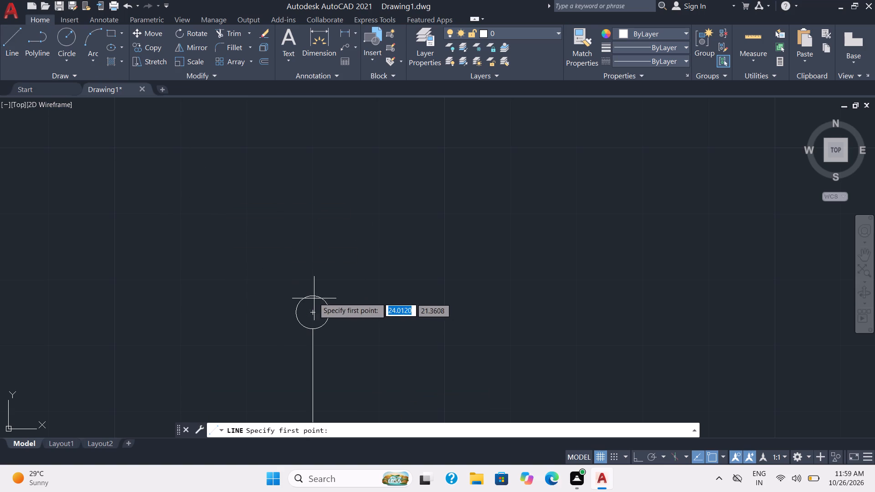
{"action": "scroll", "coordinate": [312, 300], "scroll_direction": "up", "scroll_amount": 3}
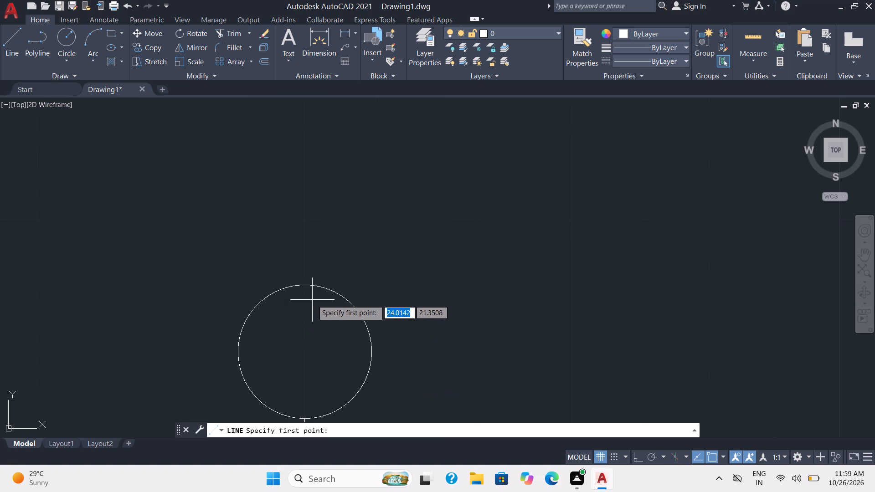
{"action": "left_click", "coordinate": [306, 352]}
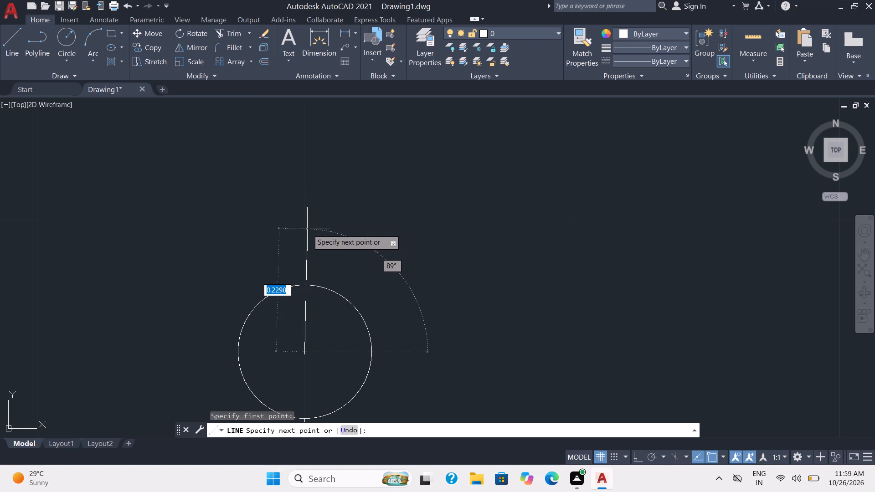
{"action": "left_click", "coordinate": [304, 215]}
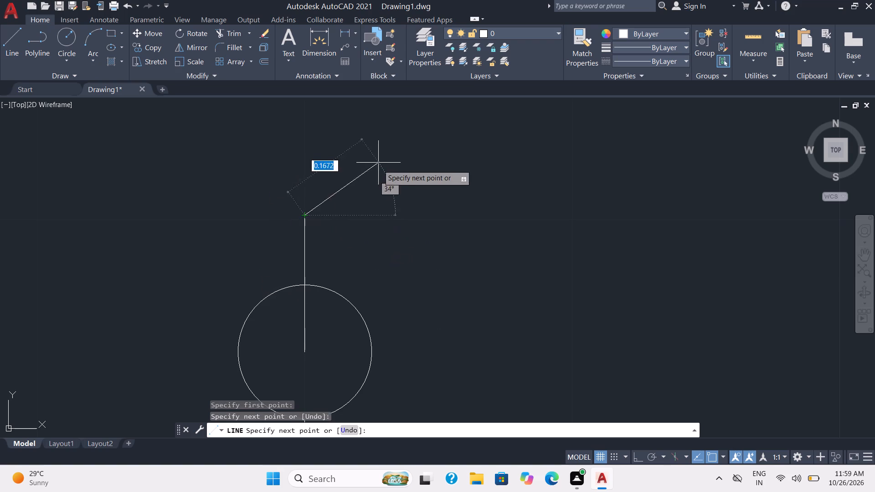
{"action": "key", "text": "Escape"}
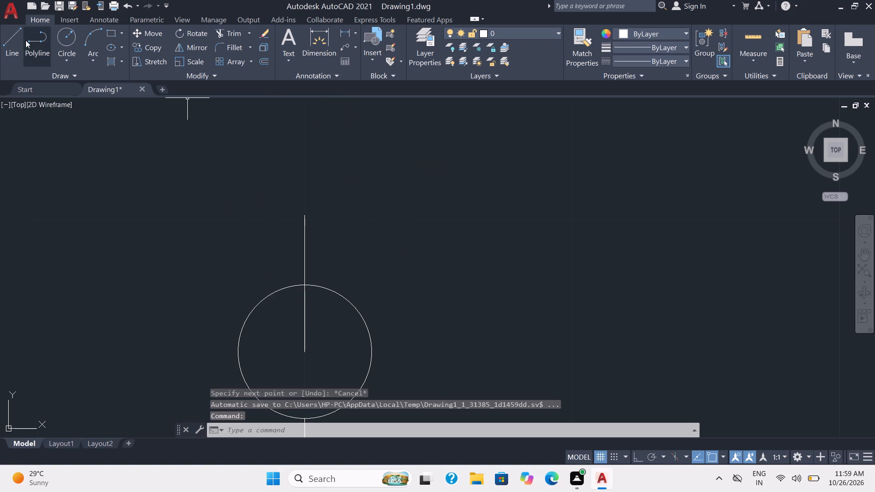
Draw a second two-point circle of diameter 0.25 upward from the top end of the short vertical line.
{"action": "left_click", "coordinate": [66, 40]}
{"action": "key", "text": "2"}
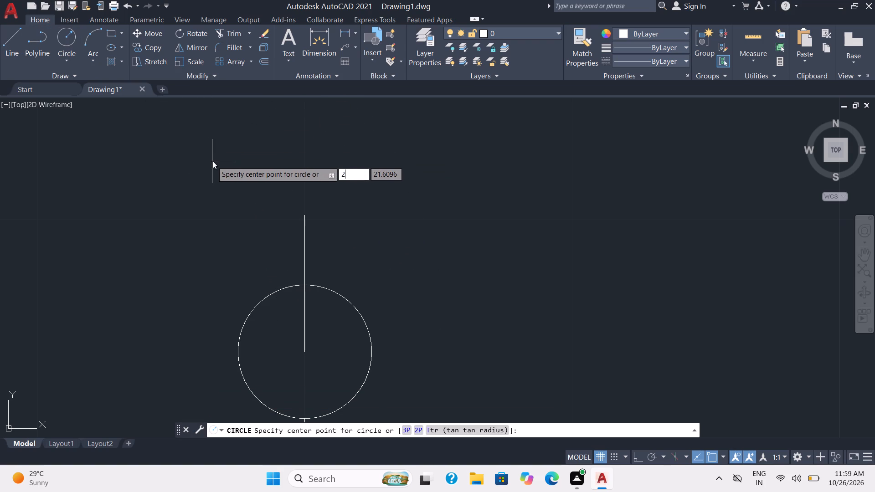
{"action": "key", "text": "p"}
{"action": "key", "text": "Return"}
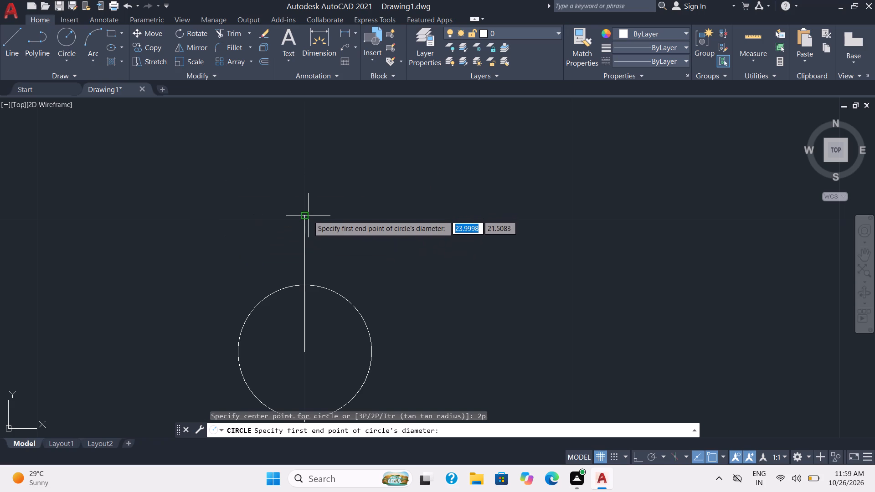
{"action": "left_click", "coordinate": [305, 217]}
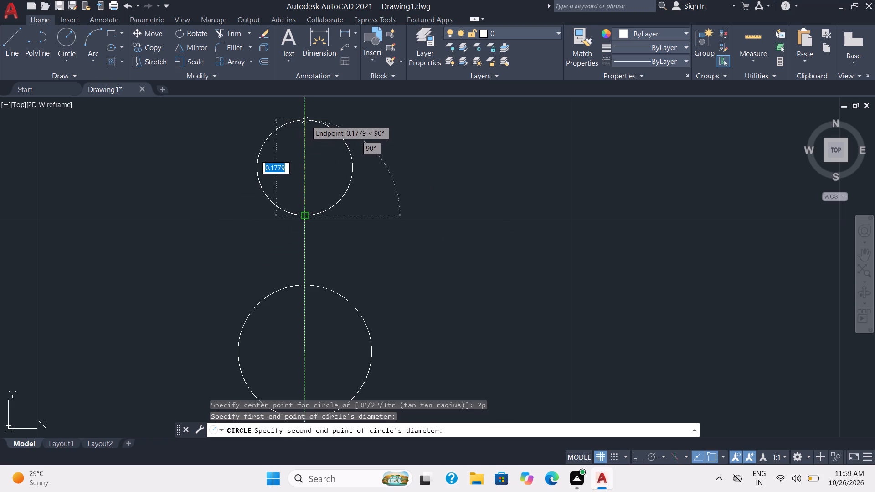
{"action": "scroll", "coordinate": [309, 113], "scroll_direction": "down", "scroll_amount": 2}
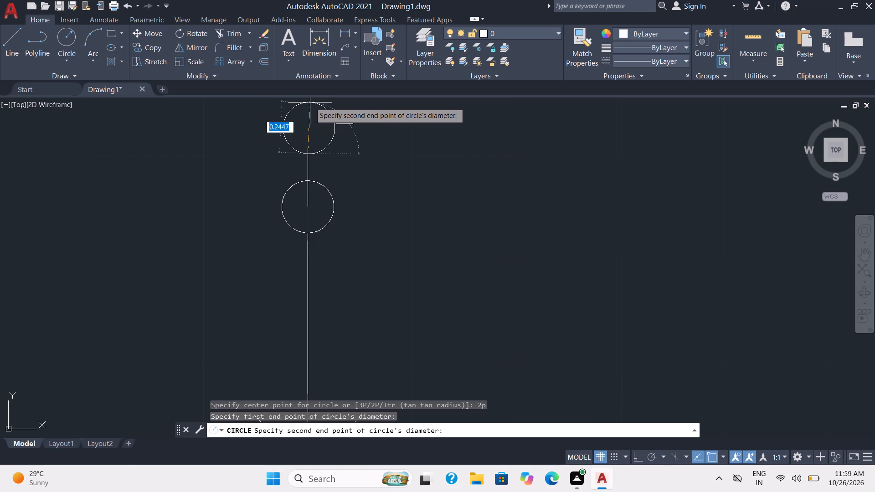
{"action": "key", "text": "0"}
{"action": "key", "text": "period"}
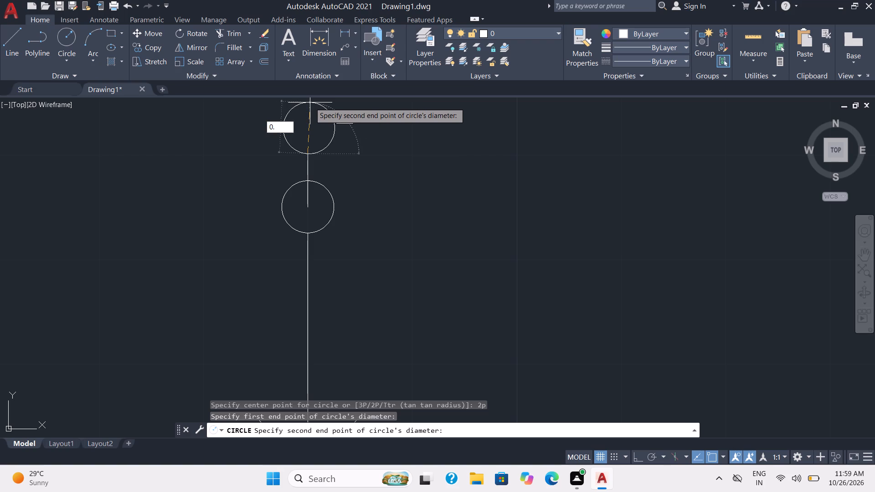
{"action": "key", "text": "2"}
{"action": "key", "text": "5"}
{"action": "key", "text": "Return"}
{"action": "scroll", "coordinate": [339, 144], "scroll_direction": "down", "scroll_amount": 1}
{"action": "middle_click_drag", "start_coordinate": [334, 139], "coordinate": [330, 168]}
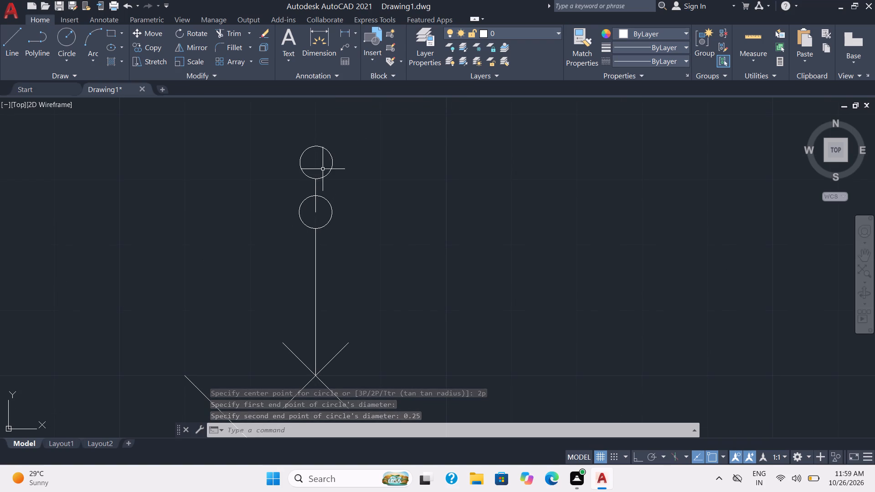
Draw a vertical line from the lower circle's lowest point up to its centre.
{"action": "scroll", "coordinate": [319, 180], "scroll_direction": "up", "scroll_amount": 2}
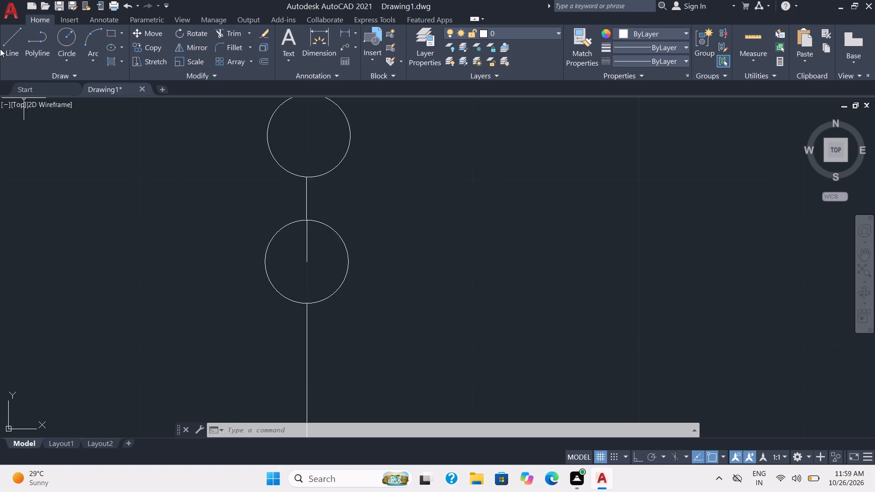
{"action": "left_click", "coordinate": [11, 30]}
{"action": "left_click", "coordinate": [305, 303]}
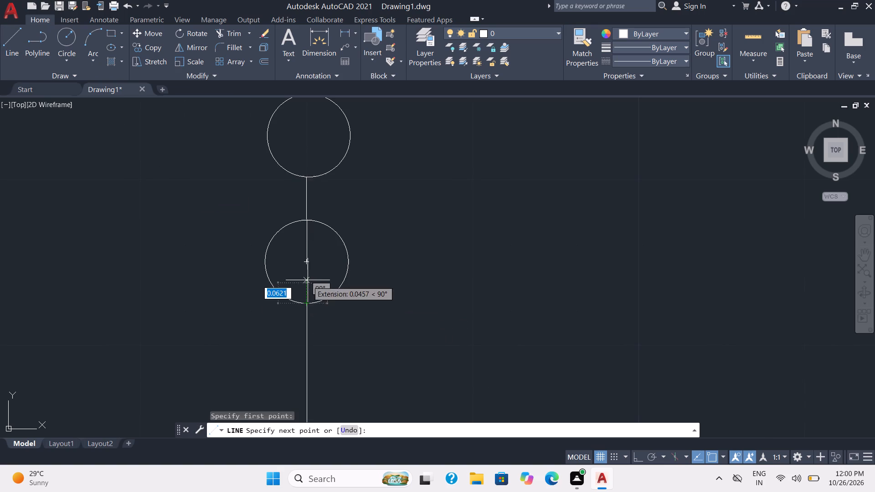
{"action": "left_click", "coordinate": [306, 262]}
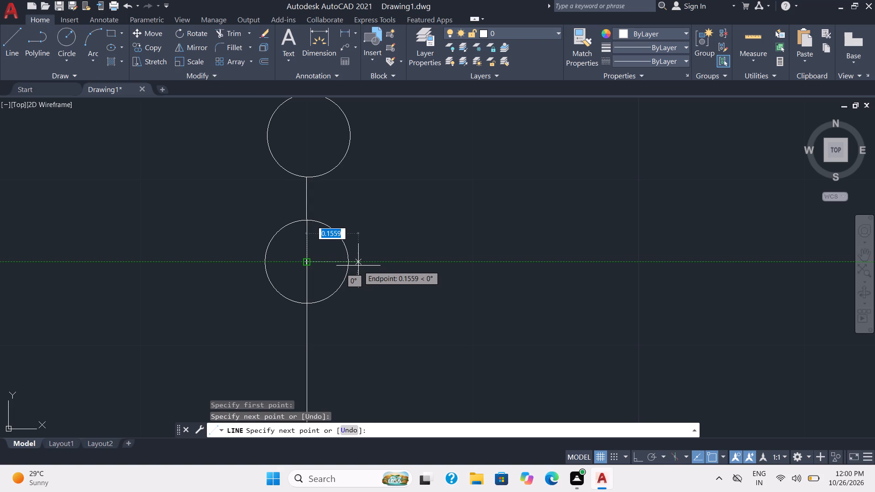
{"action": "key", "text": "Escape"}
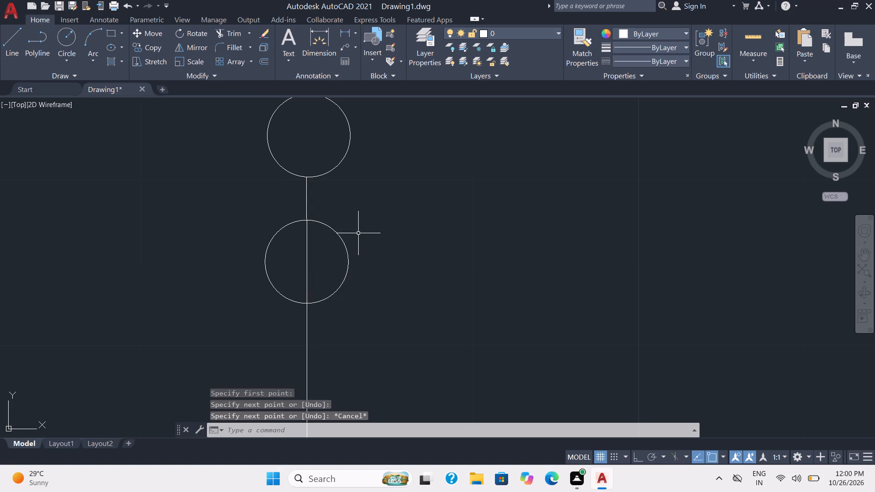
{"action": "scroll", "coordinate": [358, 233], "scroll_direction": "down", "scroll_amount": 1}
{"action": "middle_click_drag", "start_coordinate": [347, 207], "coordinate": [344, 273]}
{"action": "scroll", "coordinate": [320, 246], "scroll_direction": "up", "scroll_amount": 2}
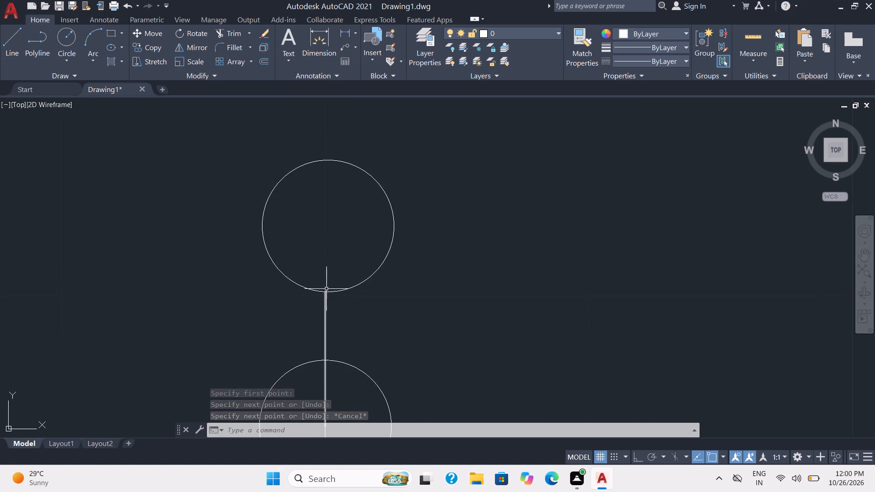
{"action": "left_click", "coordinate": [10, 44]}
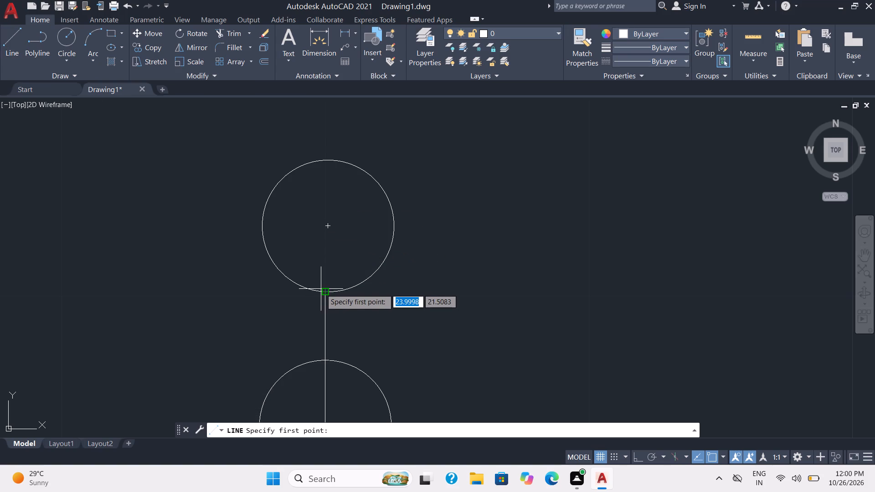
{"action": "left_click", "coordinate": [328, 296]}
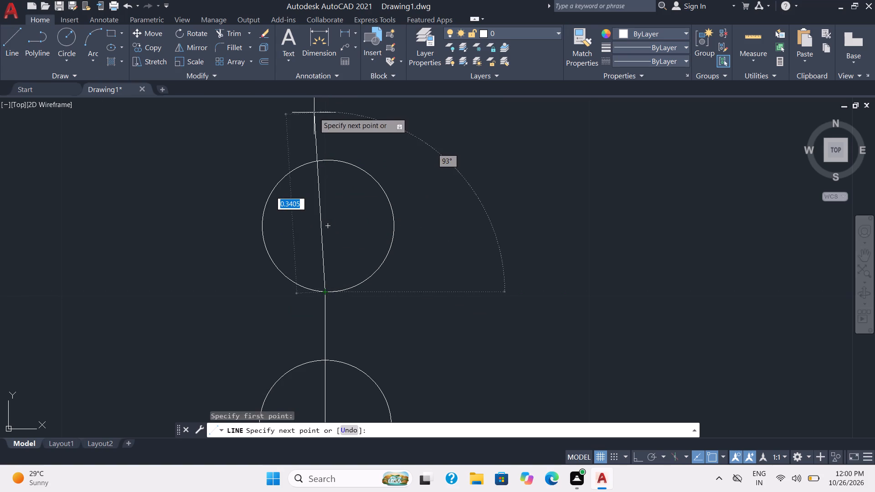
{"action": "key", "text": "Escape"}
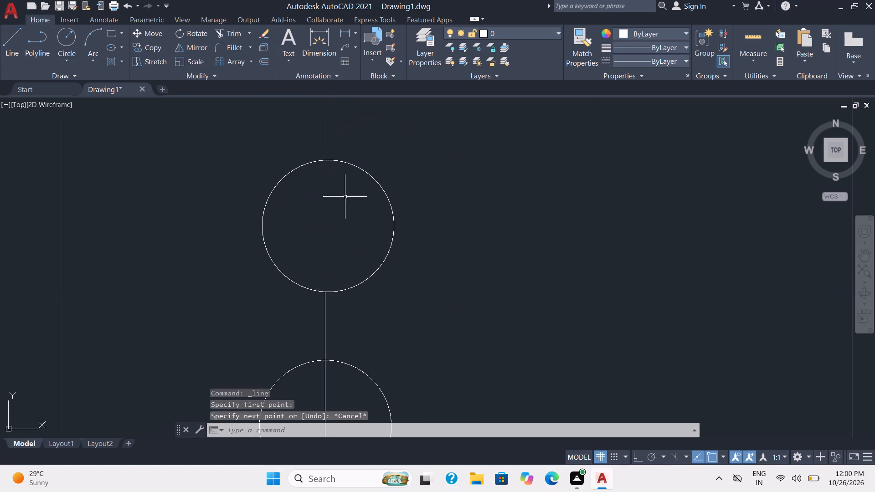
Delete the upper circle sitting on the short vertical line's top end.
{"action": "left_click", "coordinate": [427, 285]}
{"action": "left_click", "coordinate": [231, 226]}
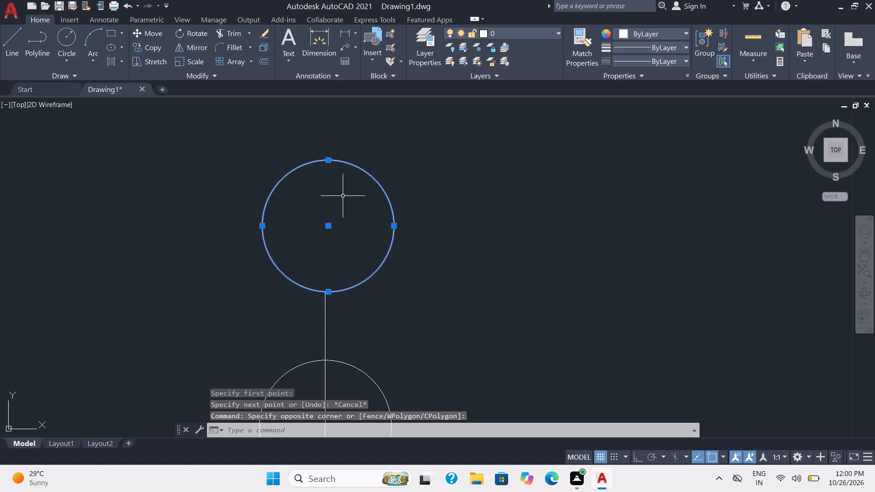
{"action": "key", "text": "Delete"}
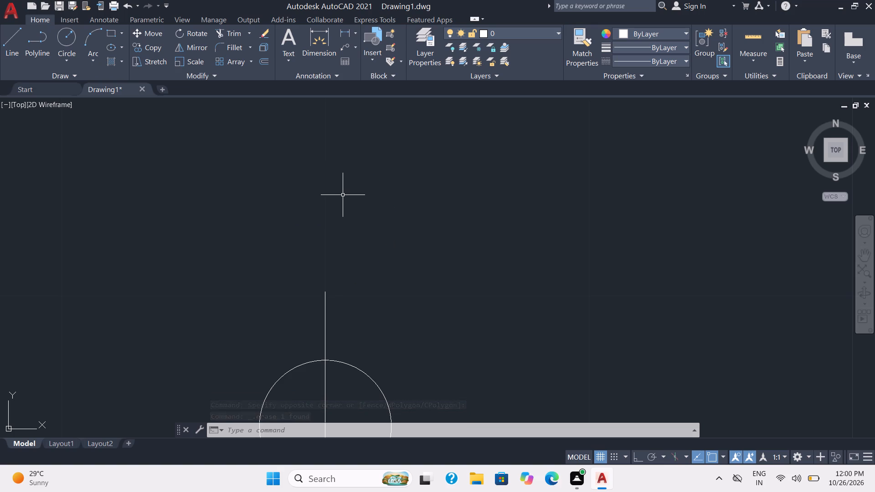
Copy the circle straight up from its top point so the copy surrounds the top end of the short vertical line.
{"action": "scroll", "coordinate": [404, 245], "scroll_direction": "down", "scroll_amount": 4}
{"action": "middle_click_drag", "start_coordinate": [388, 248], "coordinate": [369, 225]}
{"action": "scroll", "coordinate": [369, 225], "scroll_direction": "up", "scroll_amount": 1}
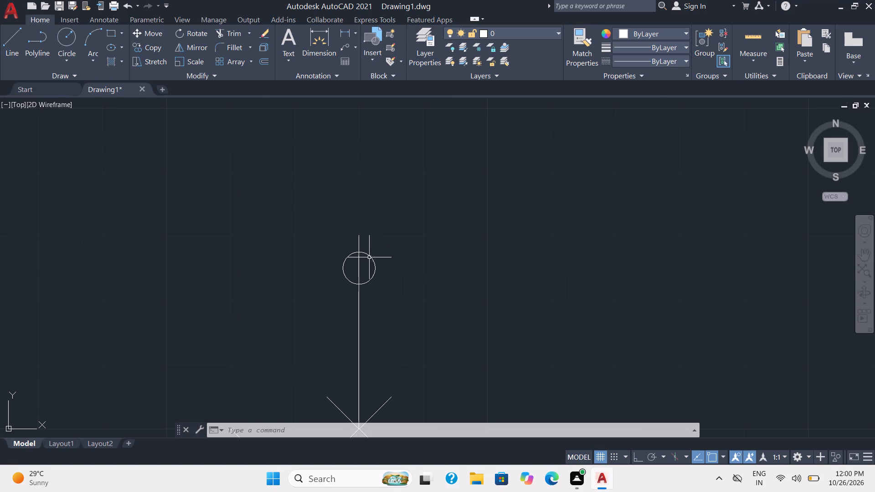
{"action": "scroll", "coordinate": [360, 251], "scroll_direction": "up", "scroll_amount": 3}
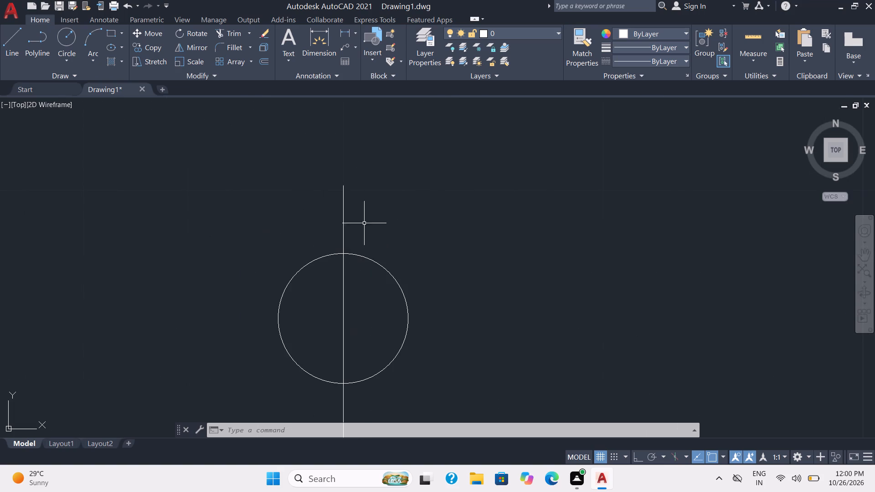
{"action": "left_click", "coordinate": [358, 256]}
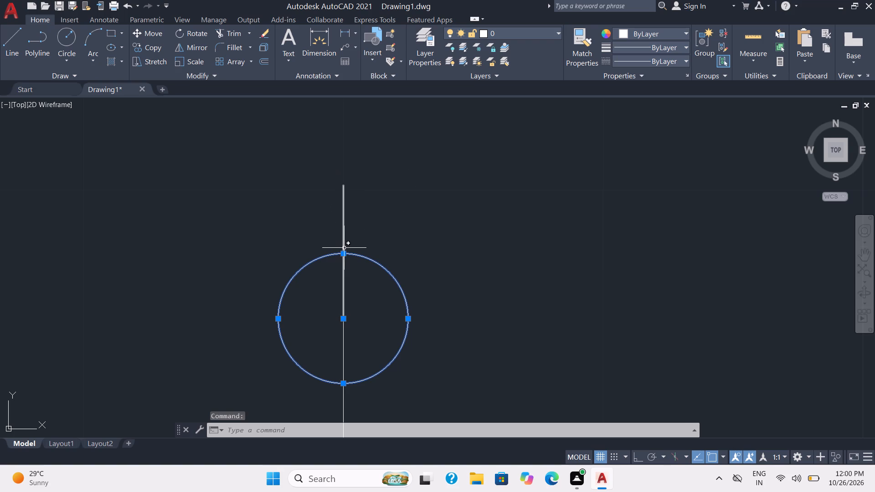
{"action": "left_click", "coordinate": [344, 254]}
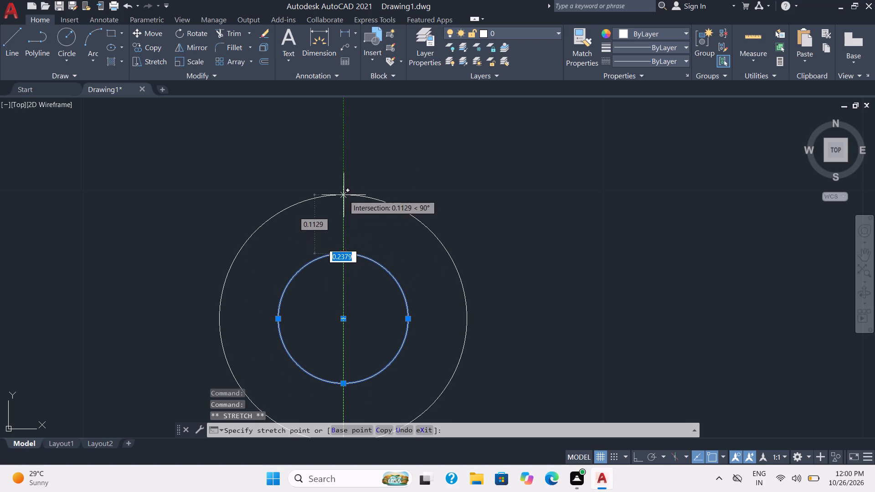
{"action": "key", "text": "Escape"}
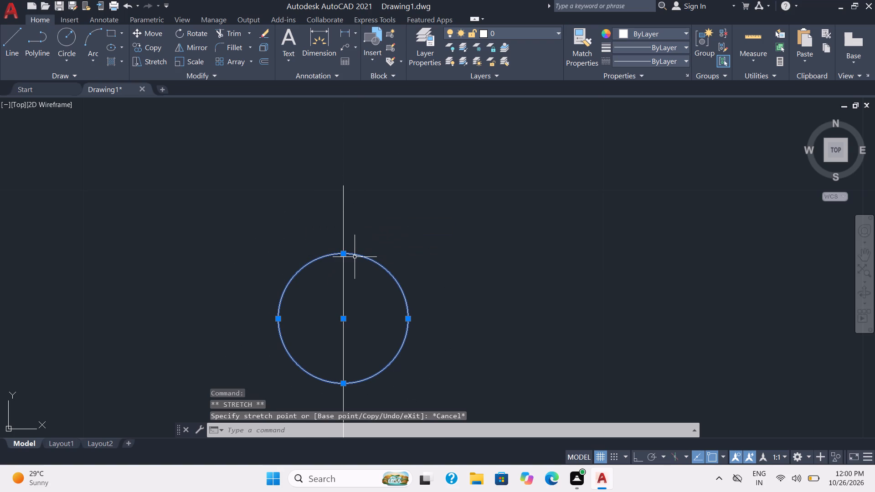
{"action": "key", "text": "c"}
{"action": "key", "text": "o"}
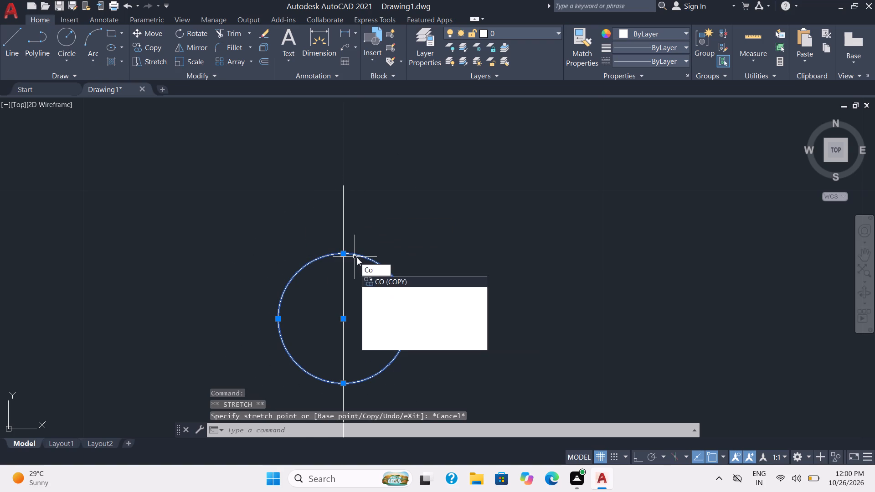
{"action": "key", "text": "Return"}
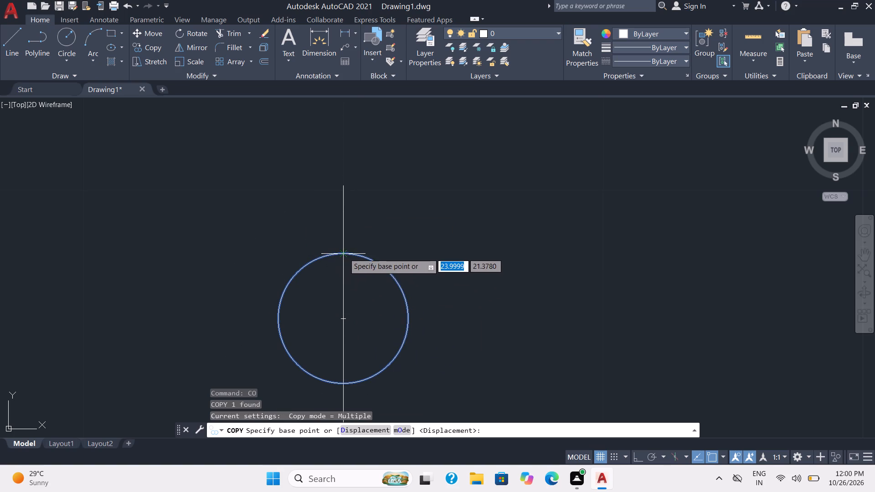
{"action": "left_click", "coordinate": [344, 253]}
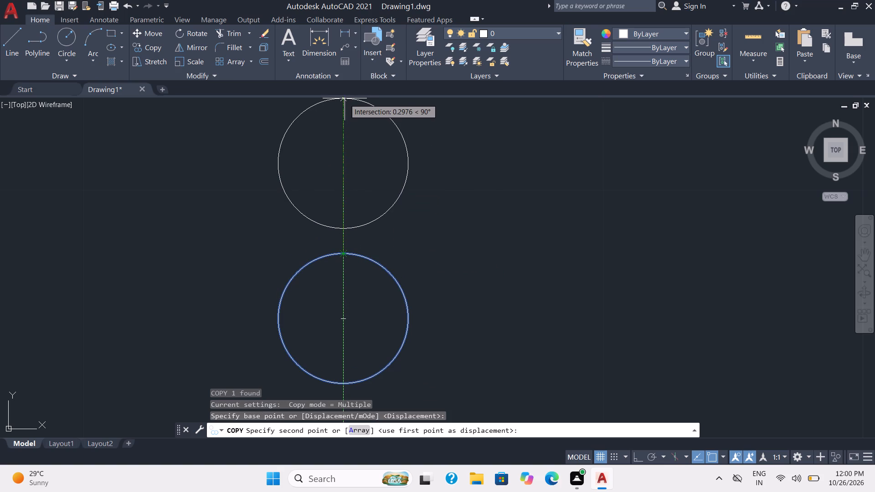
{"action": "middle_click_drag", "start_coordinate": [344, 98], "coordinate": [341, 160]}
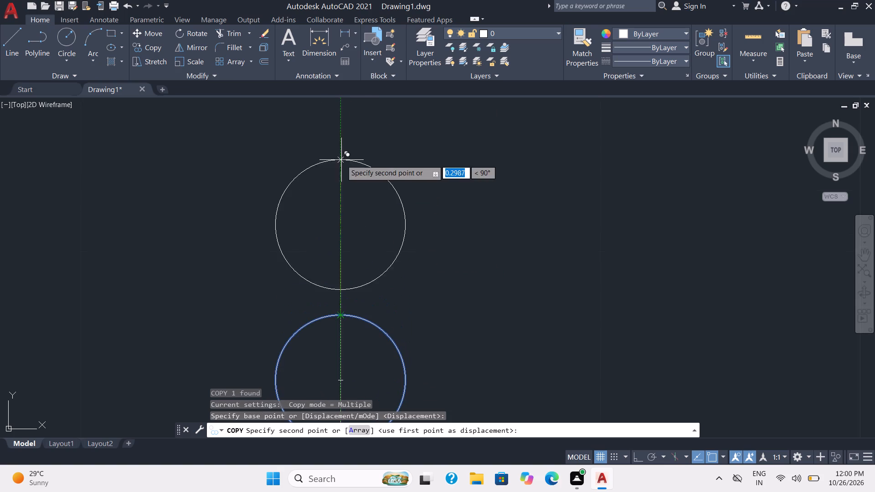
{"action": "left_click", "coordinate": [343, 148]}
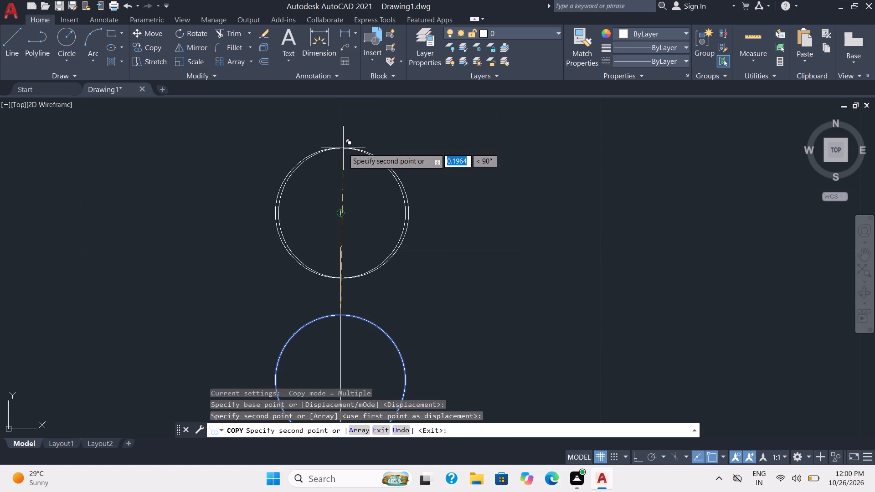
{"action": "key", "text": "Escape"}
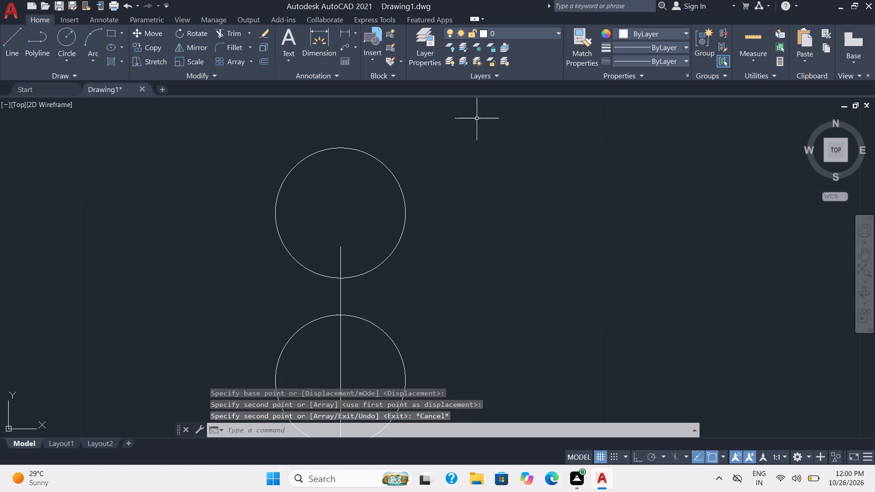
Draw a vertical line from the short line's top end up through the copied circle and past its top.
{"action": "left_click", "coordinate": [6, 55]}
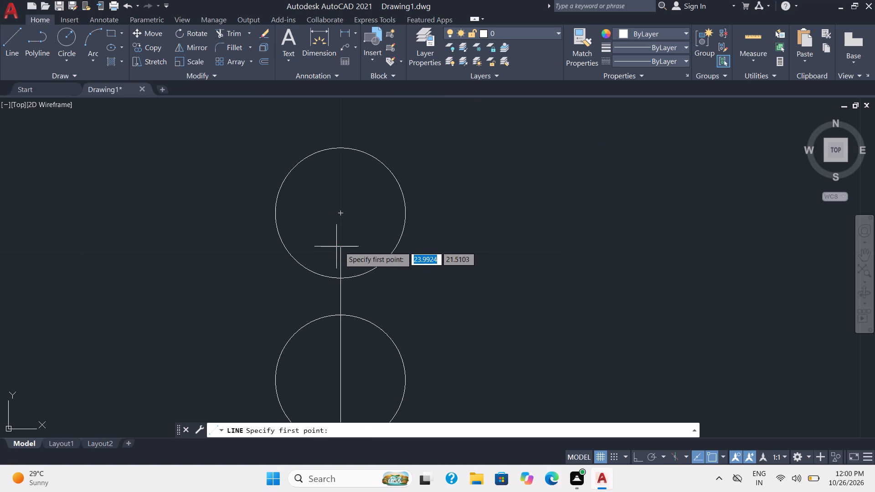
{"action": "left_click", "coordinate": [341, 246]}
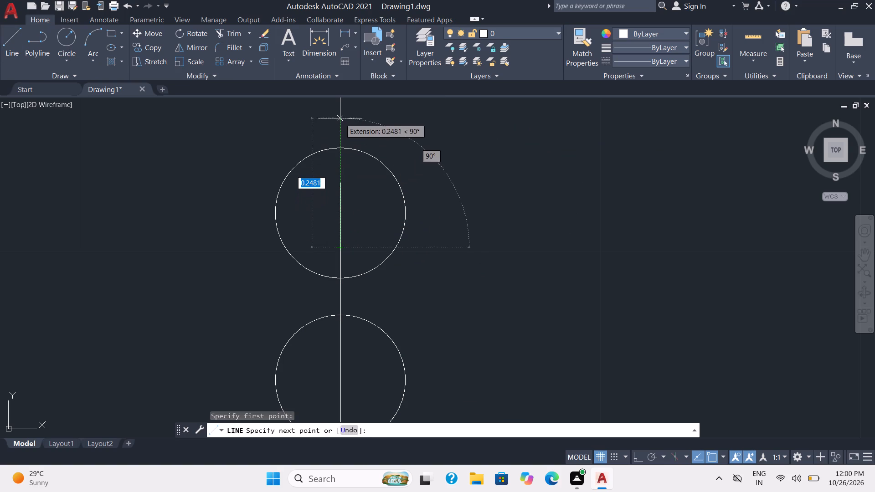
{"action": "middle_click_drag", "start_coordinate": [340, 118], "coordinate": [339, 201]}
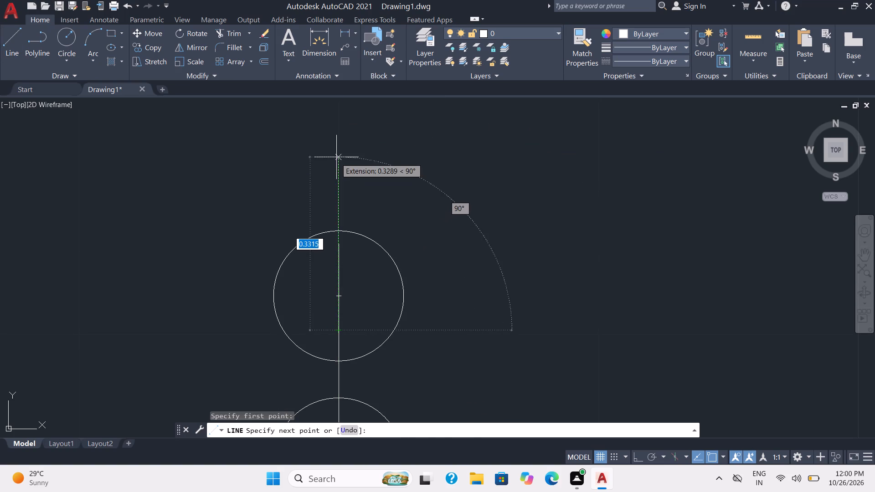
{"action": "left_click", "coordinate": [334, 129]}
{"action": "key", "text": "Escape"}
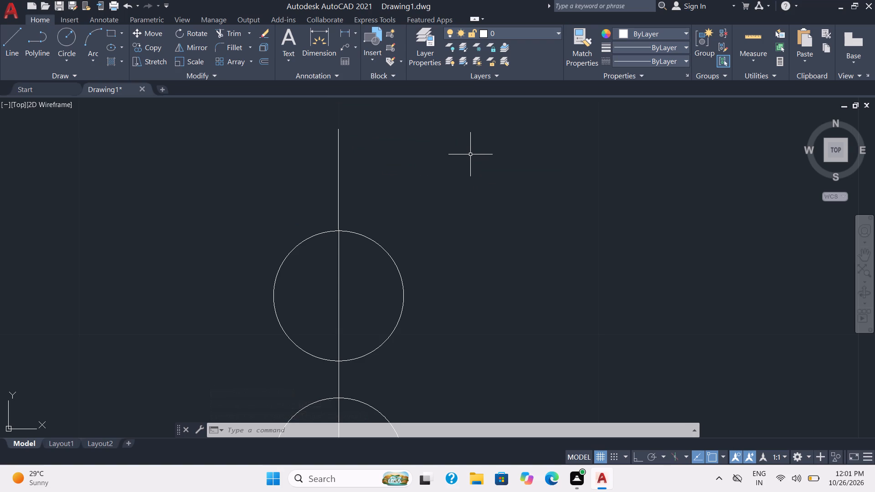
Extend the vertical line upward from its top end with a segment about 0.60 units long and a shorter second segment above it.
{"action": "scroll", "coordinate": [341, 225], "scroll_direction": "down", "scroll_amount": 1}
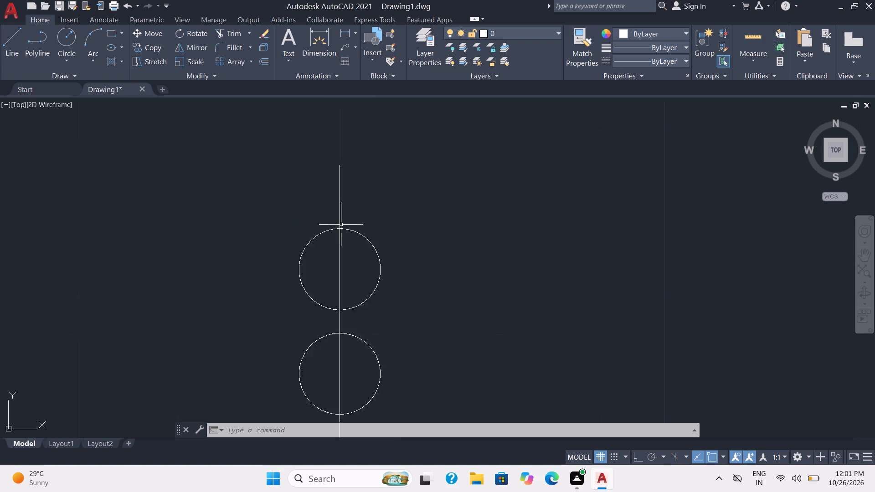
{"action": "scroll", "coordinate": [341, 225], "scroll_direction": "down", "scroll_amount": 3}
{"action": "middle_click_drag", "start_coordinate": [343, 237], "coordinate": [344, 248]}
{"action": "scroll", "coordinate": [343, 237], "scroll_direction": "down", "scroll_amount": 1}
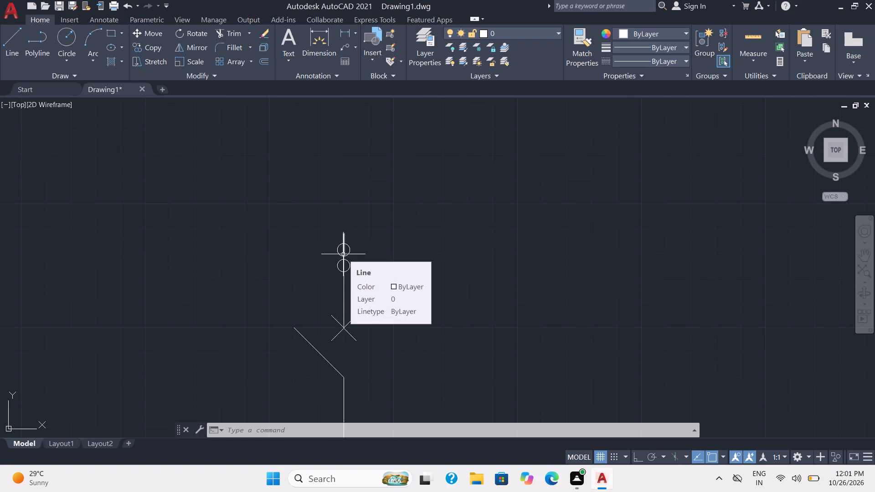
{"action": "scroll", "coordinate": [345, 271], "scroll_direction": "down", "scroll_amount": 1}
{"action": "scroll", "coordinate": [343, 287], "scroll_direction": "up", "scroll_amount": 2}
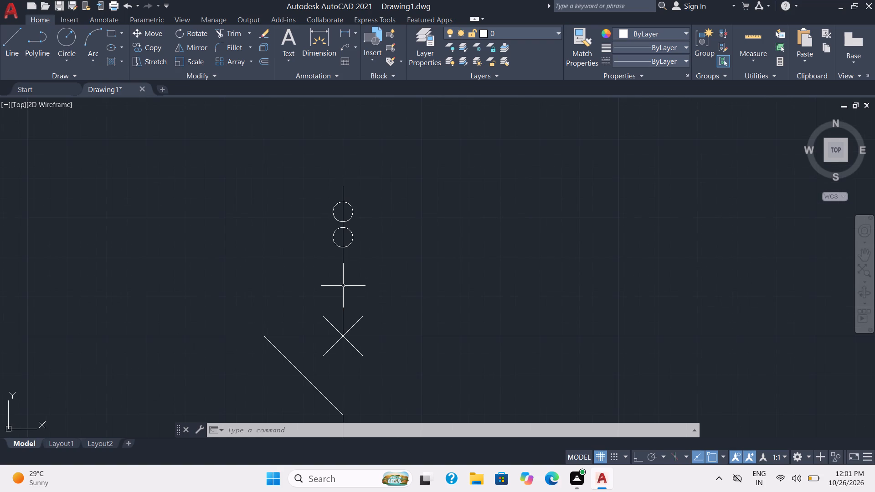
{"action": "scroll", "coordinate": [344, 284], "scroll_direction": "up", "scroll_amount": 1}
{"action": "scroll", "coordinate": [381, 209], "scroll_direction": "up", "scroll_amount": 1}
{"action": "middle_click_drag", "start_coordinate": [381, 209], "coordinate": [394, 274]}
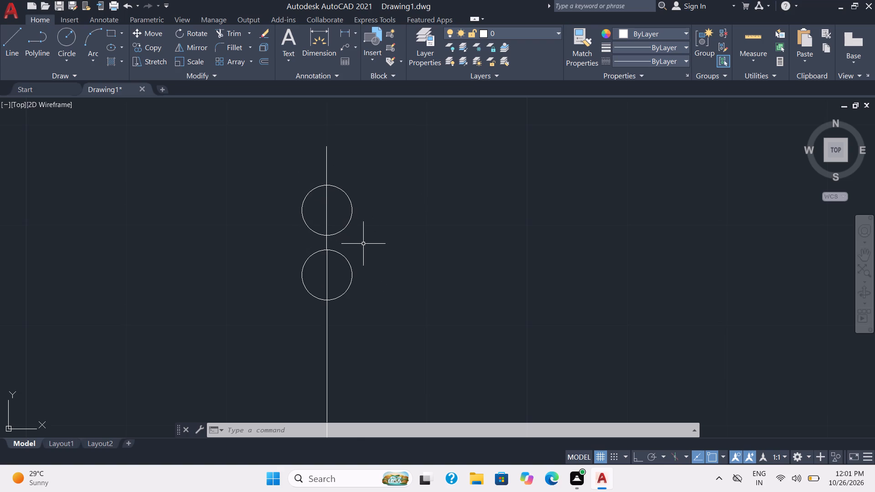
{"action": "middle_click_drag", "start_coordinate": [335, 179], "coordinate": [370, 229]}
{"action": "scroll", "coordinate": [368, 223], "scroll_direction": "down", "scroll_amount": 3}
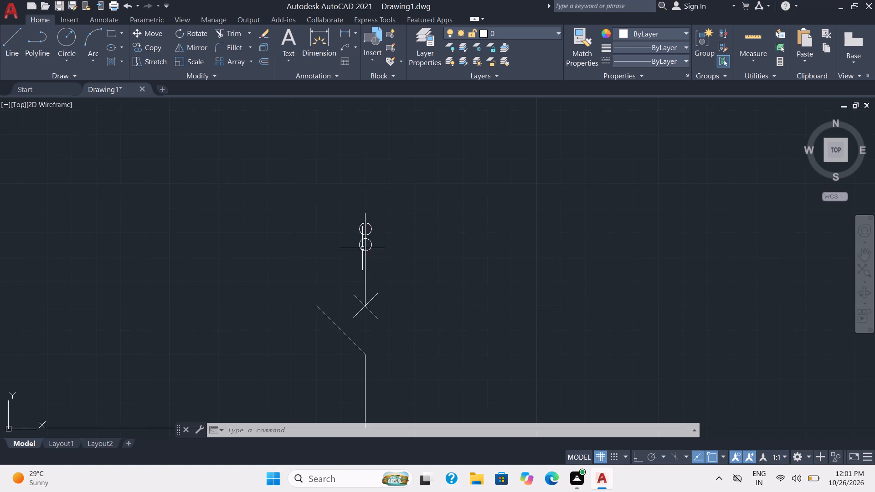
{"action": "middle_click_drag", "start_coordinate": [380, 215], "coordinate": [381, 251]}
{"action": "left_click", "coordinate": [5, 43]}
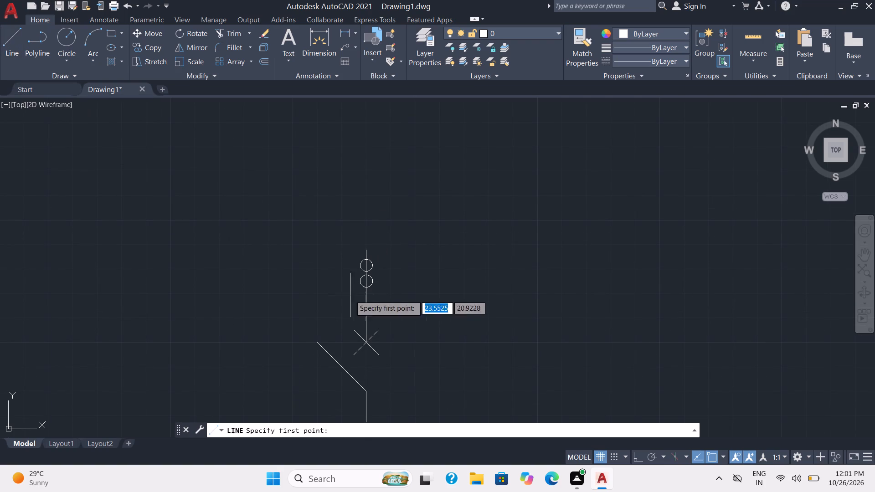
{"action": "scroll", "coordinate": [365, 243], "scroll_direction": "up", "scroll_amount": 3}
{"action": "left_click", "coordinate": [360, 270]}
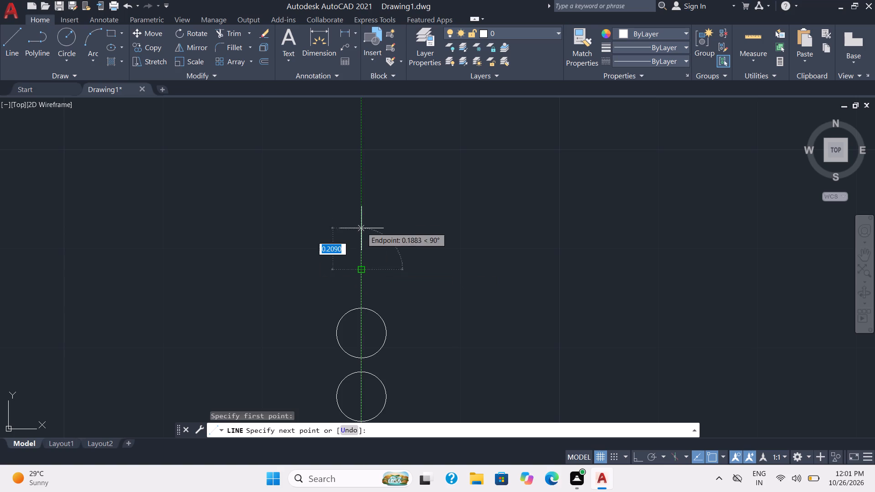
{"action": "left_click", "coordinate": [360, 150]}
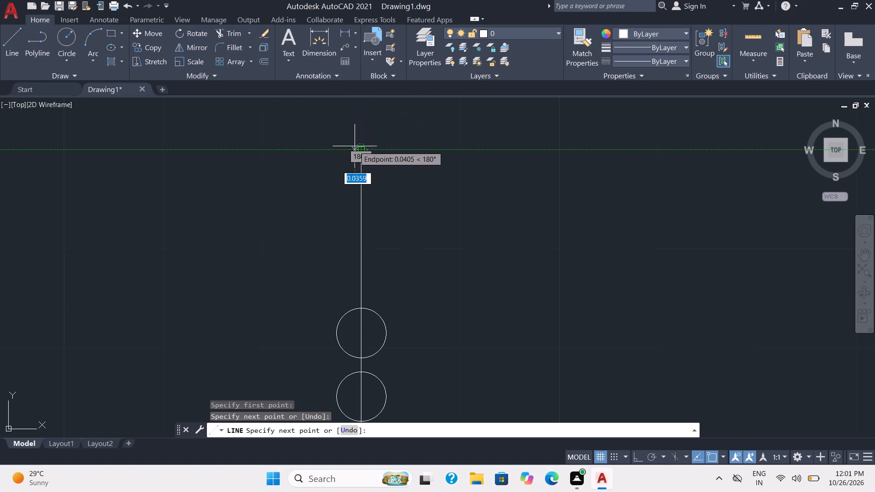
{"action": "left_click", "coordinate": [361, 106]}
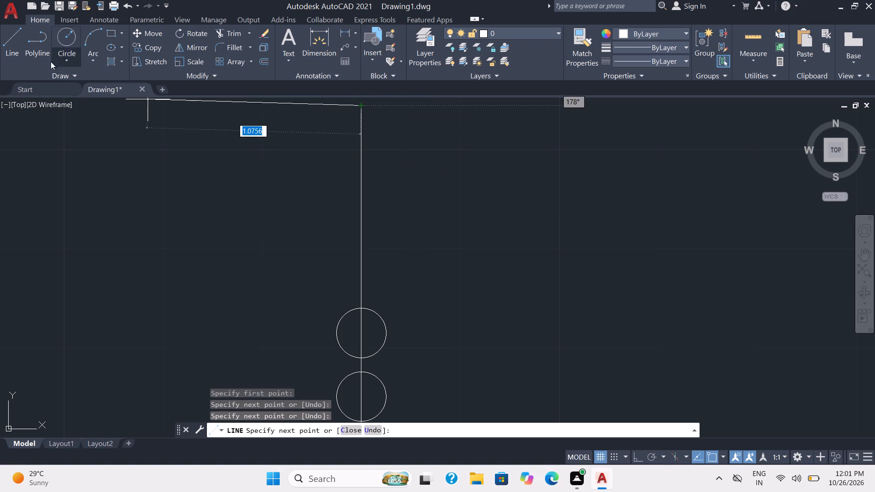
{"action": "key", "text": "Escape"}
Draw a horizontal line about 0.385 units long to the left from the joint between the two upper vertical segments.
{"action": "left_click", "coordinate": [12, 38]}
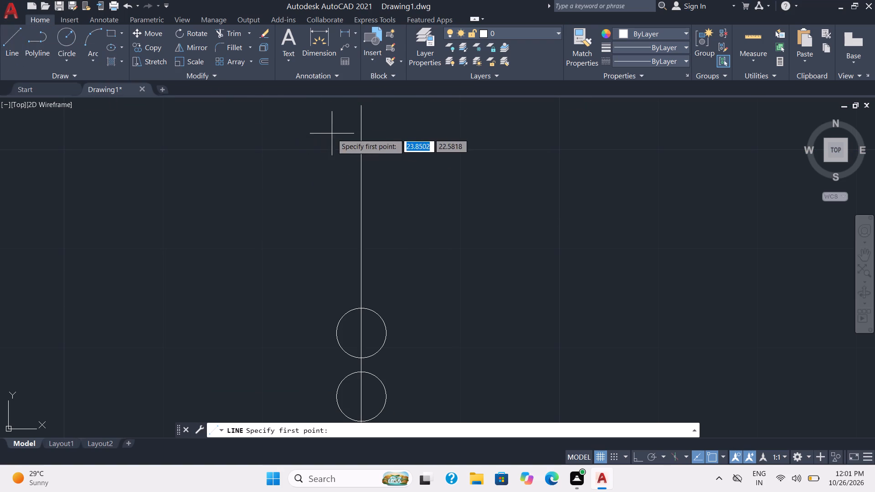
{"action": "left_click", "coordinate": [362, 148]}
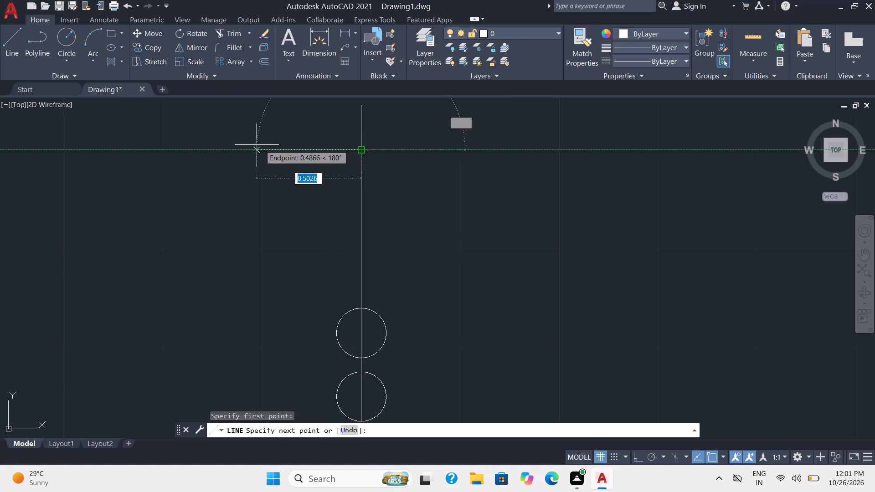
{"action": "left_click", "coordinate": [285, 147]}
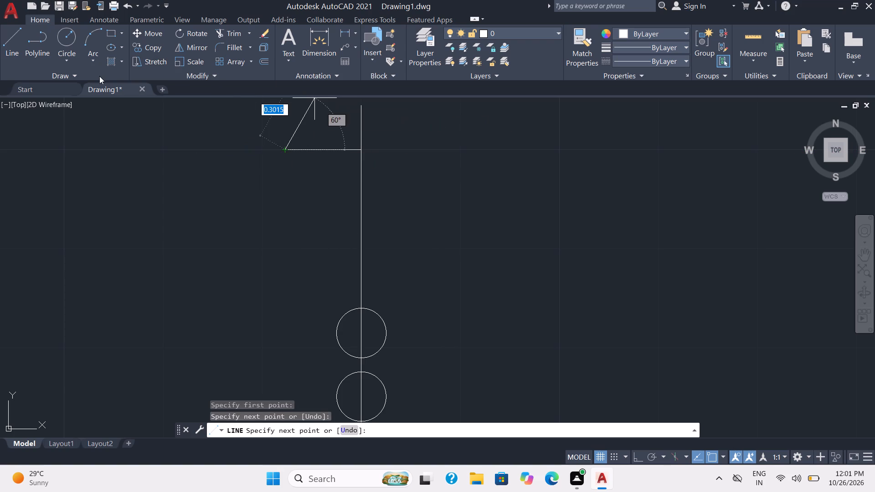
{"action": "key", "text": "Escape"}
Draw a two-point circle of diameter 0.25 extending left from the horizontal line's free end.
{"action": "left_click", "coordinate": [64, 41]}
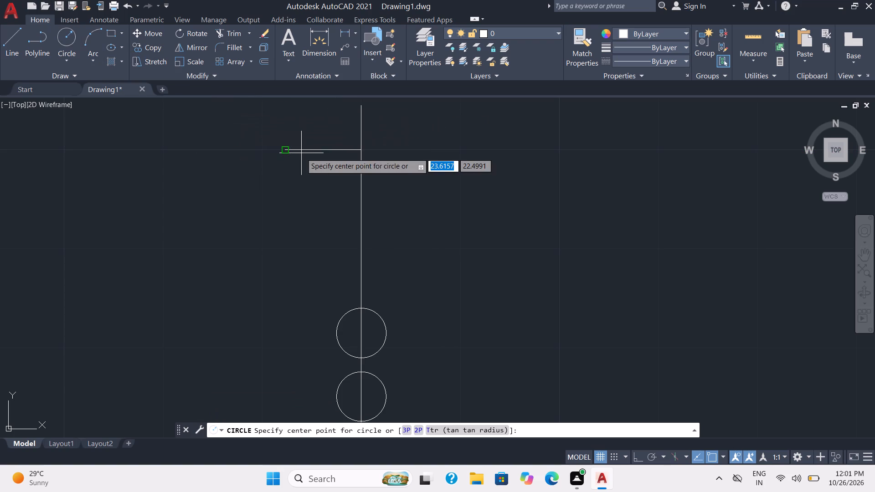
{"action": "type", "text": "2p"}
{"action": "key", "text": "Return"}
{"action": "left_click", "coordinate": [283, 152]}
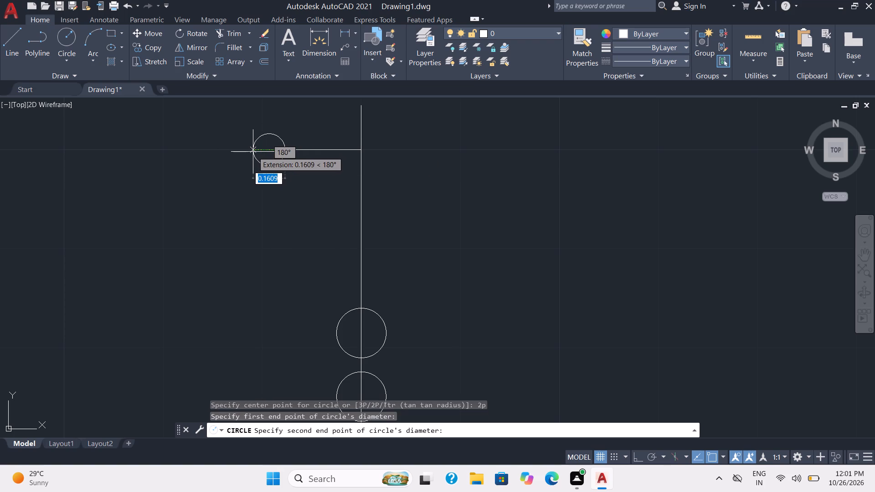
{"action": "type", "text": "0.25"}
{"action": "key", "text": "Return"}
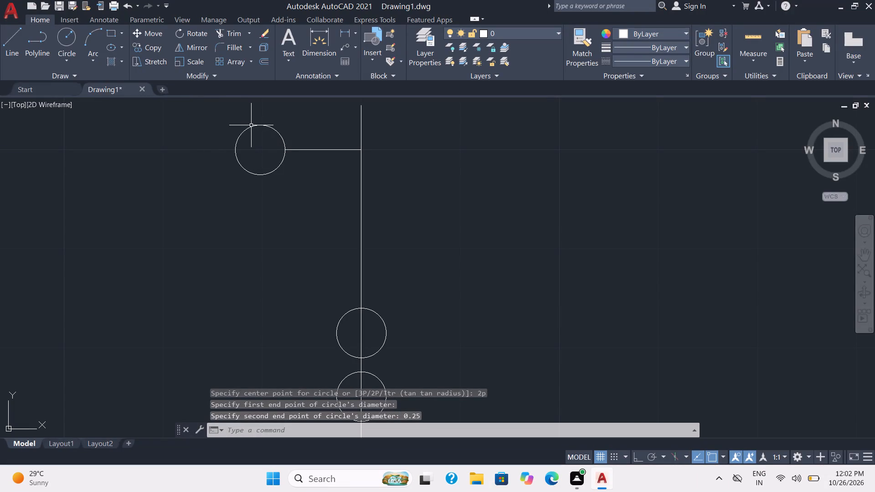
Draw an L-shaped pair of lines from the new circle's centre, about 0.08 units left and about 0.04 units up.
{"action": "left_click", "coordinate": [10, 39]}
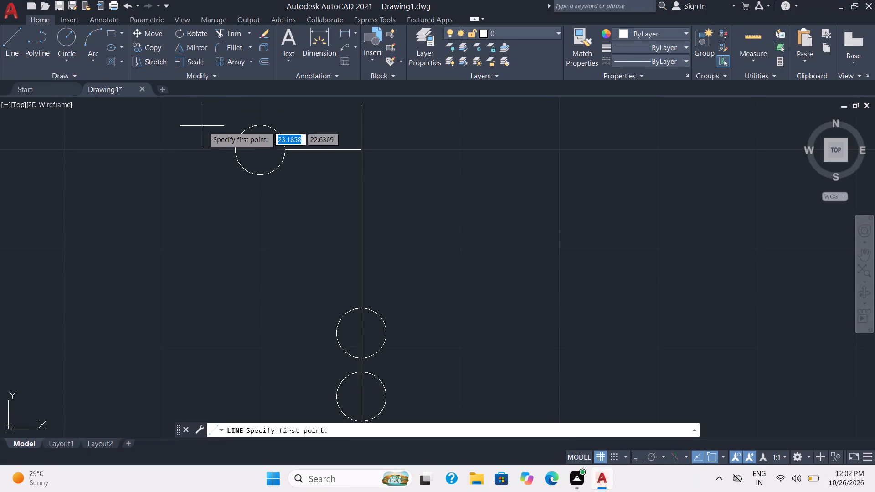
{"action": "left_click", "coordinate": [257, 151]}
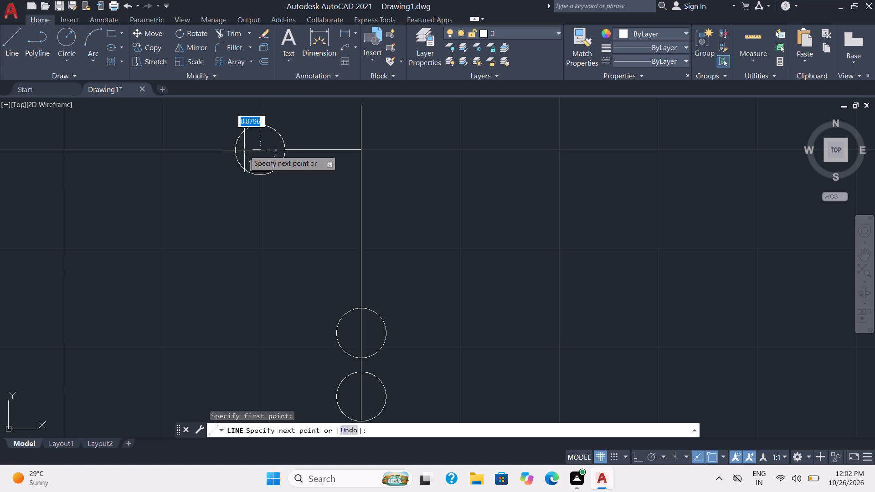
{"action": "left_click", "coordinate": [244, 150]}
{"action": "scroll", "coordinate": [246, 142], "scroll_direction": "up", "scroll_amount": 3}
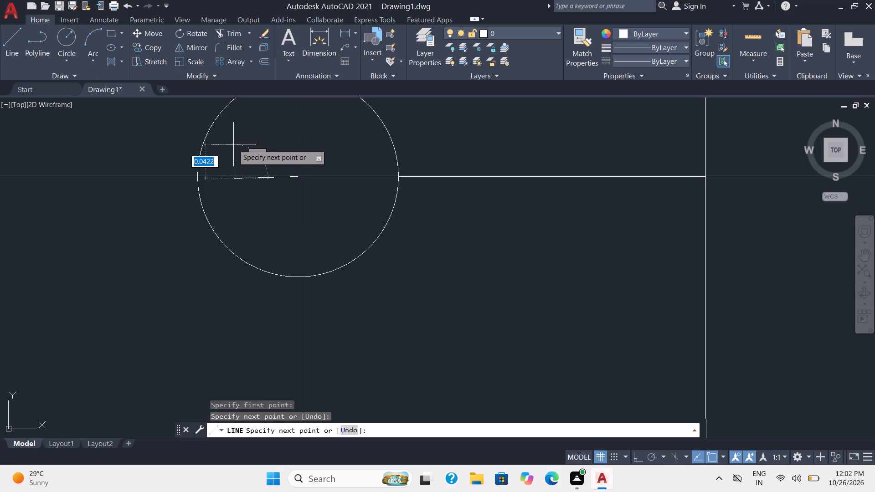
{"action": "left_click", "coordinate": [233, 144]}
{"action": "key", "text": "Escape"}
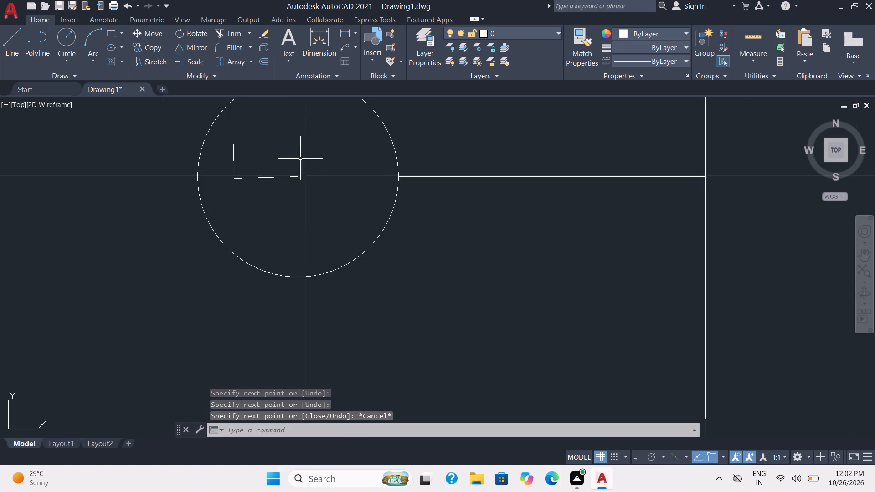
Delete the L-shaped pair of lines inside the side branch's circle.
{"action": "left_click_drag", "start_coordinate": [301, 201], "coordinate": [283, 189]}
{"action": "left_click", "coordinate": [241, 162]}
{"action": "left_click_drag", "start_coordinate": [242, 163], "coordinate": [224, 167]}
{"action": "left_click", "coordinate": [233, 164]}
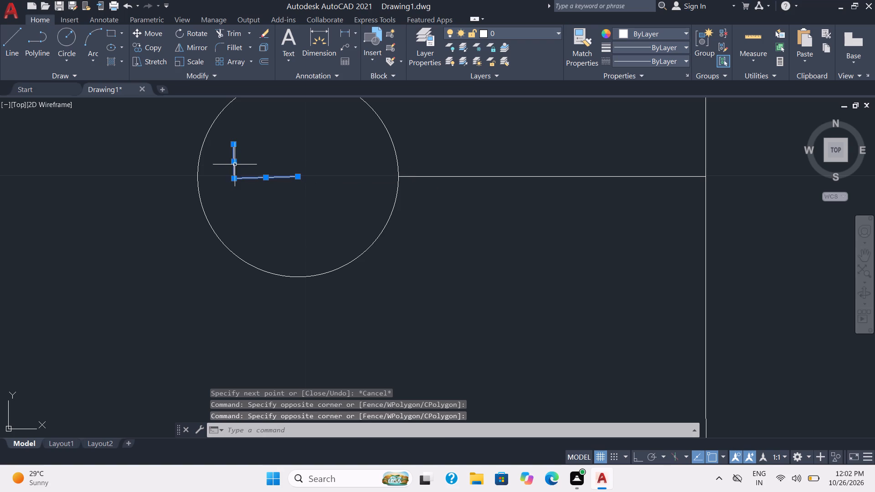
{"action": "key", "text": "Delete"}
Draw a smaller L-shaped pair of lines from the side circle's centre, about 0.055 units left and about 0.029 units up.
{"action": "left_click", "coordinate": [20, 27]}
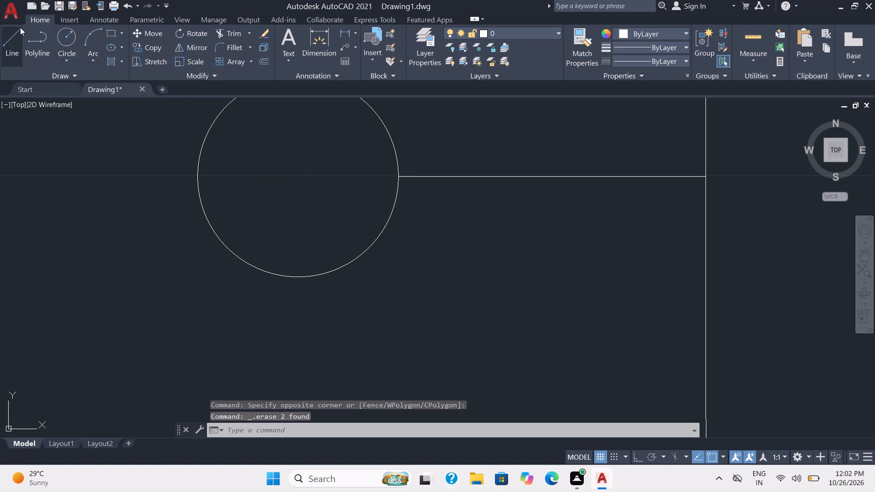
{"action": "left_click", "coordinate": [299, 175]}
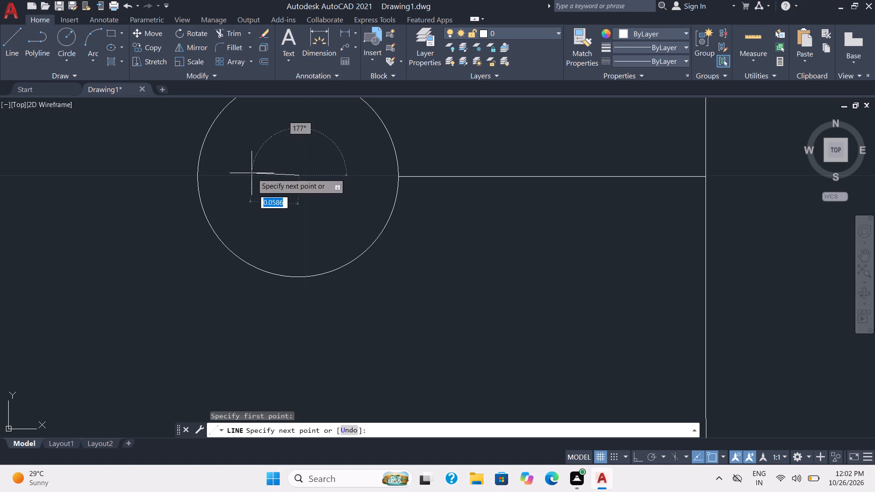
{"action": "scroll", "coordinate": [252, 174], "scroll_direction": "up", "scroll_amount": 2}
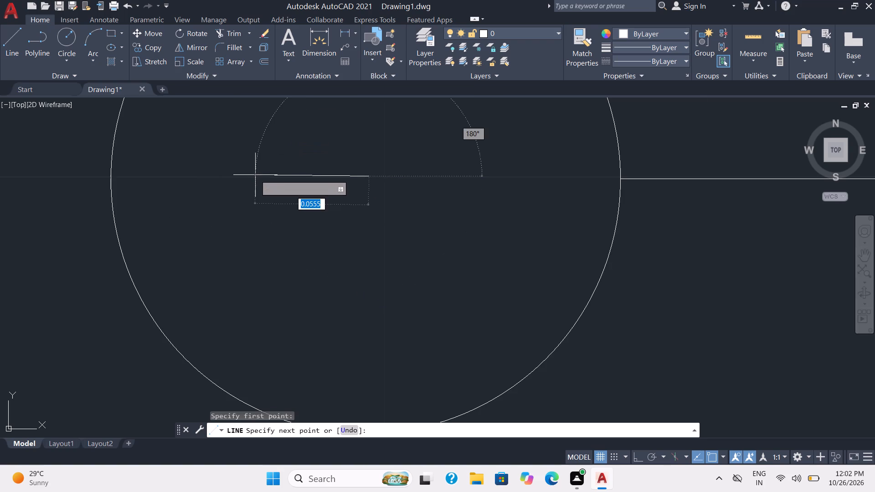
{"action": "left_click", "coordinate": [255, 175], "text": "shift"}
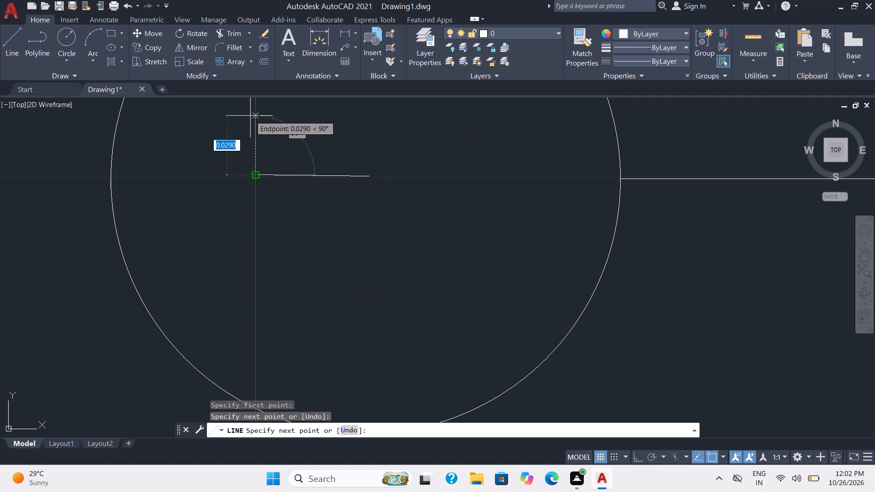
{"action": "left_click", "coordinate": [250, 116], "text": "shift"}
{"action": "key", "text": "grave"}
{"action": "key", "text": "Escape"}
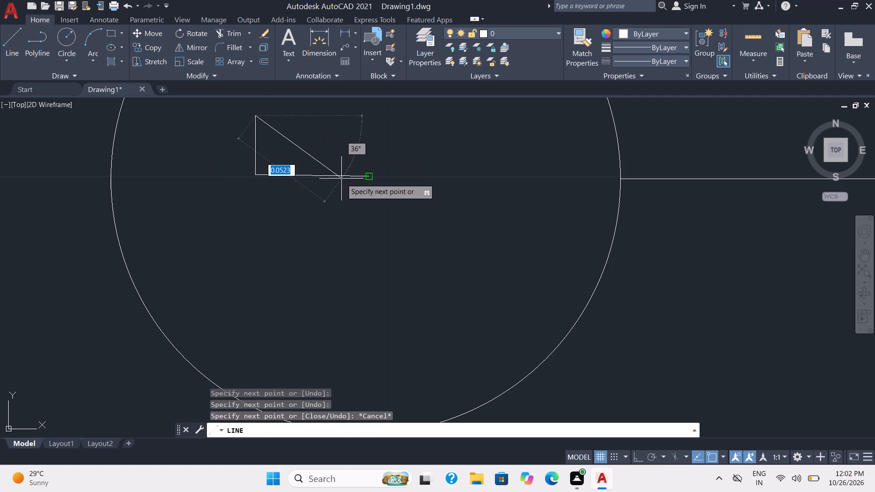
{"action": "key", "text": "Escape"}
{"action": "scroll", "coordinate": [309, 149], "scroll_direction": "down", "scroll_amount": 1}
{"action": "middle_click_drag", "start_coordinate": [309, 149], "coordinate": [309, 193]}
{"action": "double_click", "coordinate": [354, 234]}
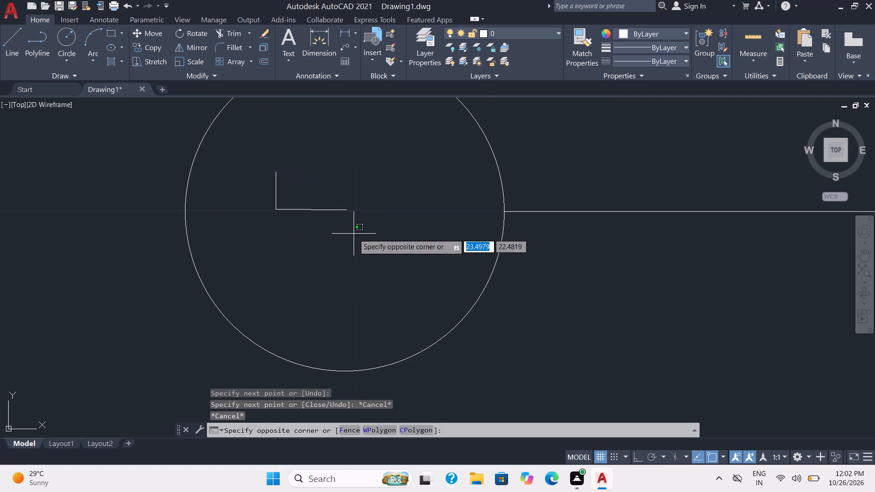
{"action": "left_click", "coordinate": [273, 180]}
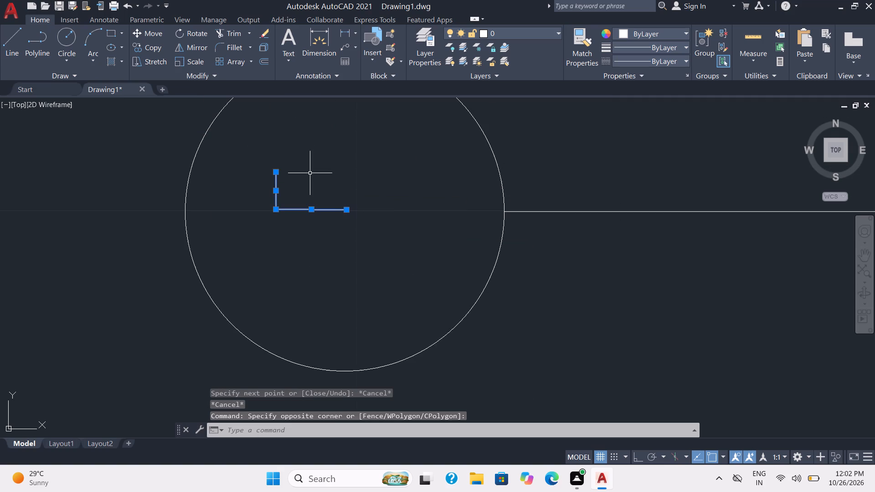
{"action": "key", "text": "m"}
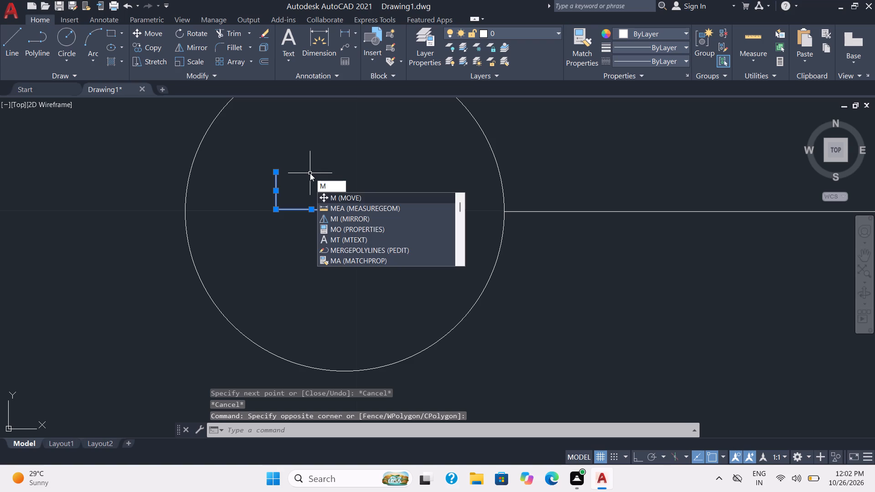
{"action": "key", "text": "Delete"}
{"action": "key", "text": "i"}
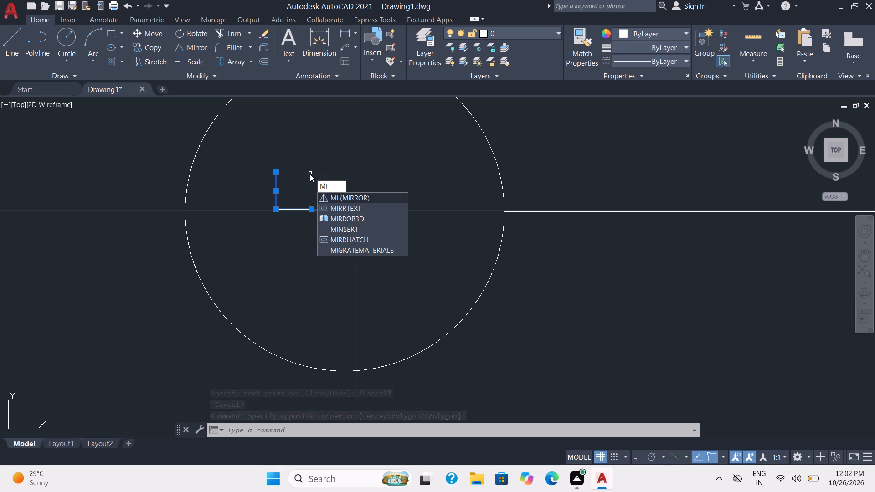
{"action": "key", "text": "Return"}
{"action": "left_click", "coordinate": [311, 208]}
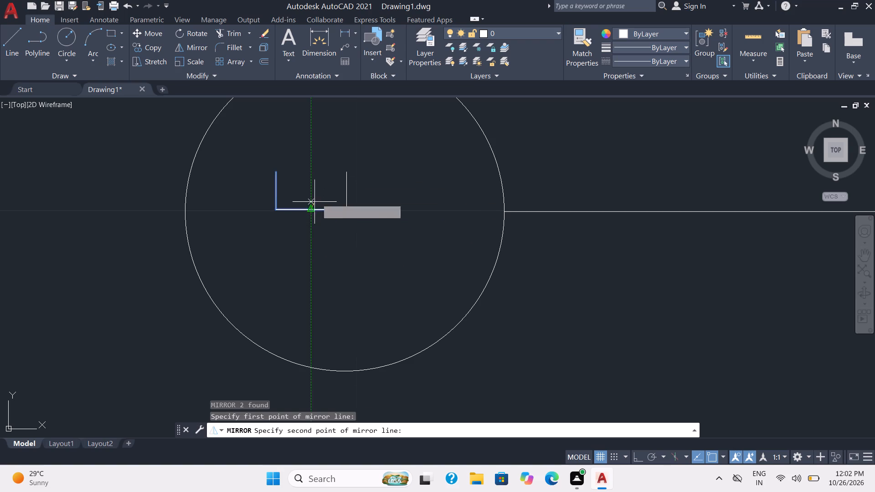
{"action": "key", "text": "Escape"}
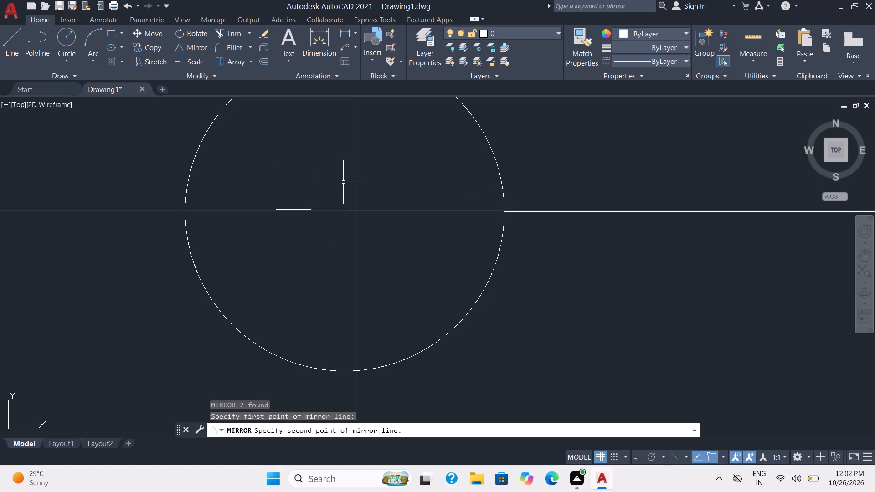
Create a polar array of the L-shaped lines with 3 items around their inner end at the circle's centre.
{"action": "left_click", "coordinate": [345, 212]}
{"action": "left_click", "coordinate": [260, 172]}
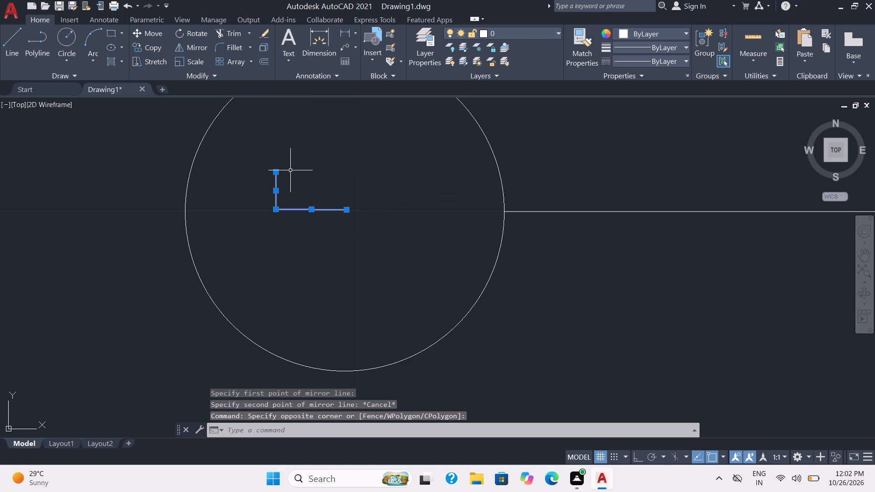
{"action": "key", "text": "p"}
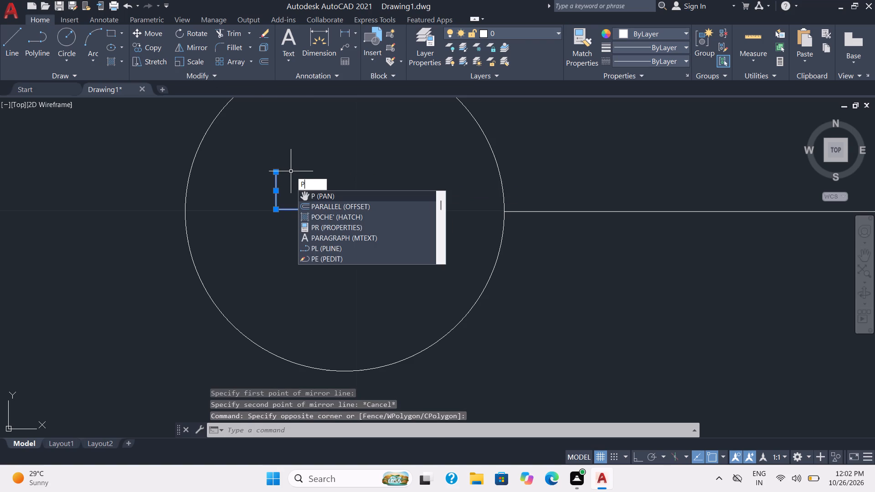
{"action": "key", "text": "o"}
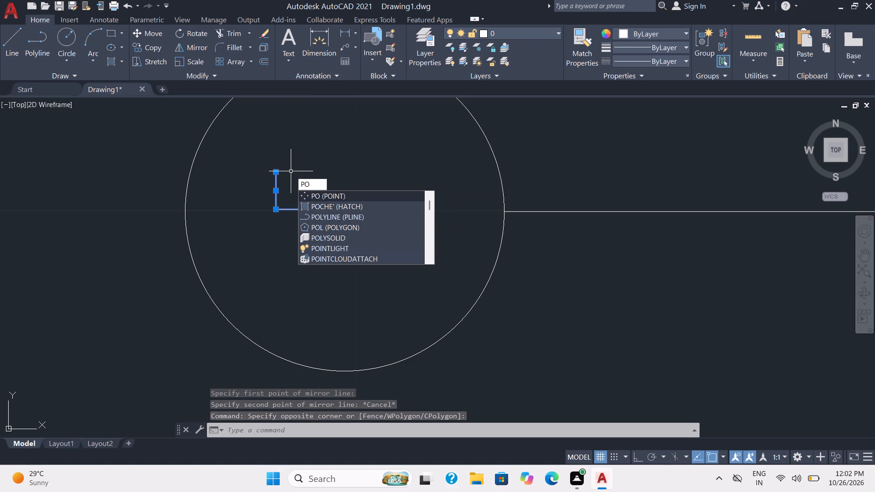
{"action": "key", "text": "BackSpace"}
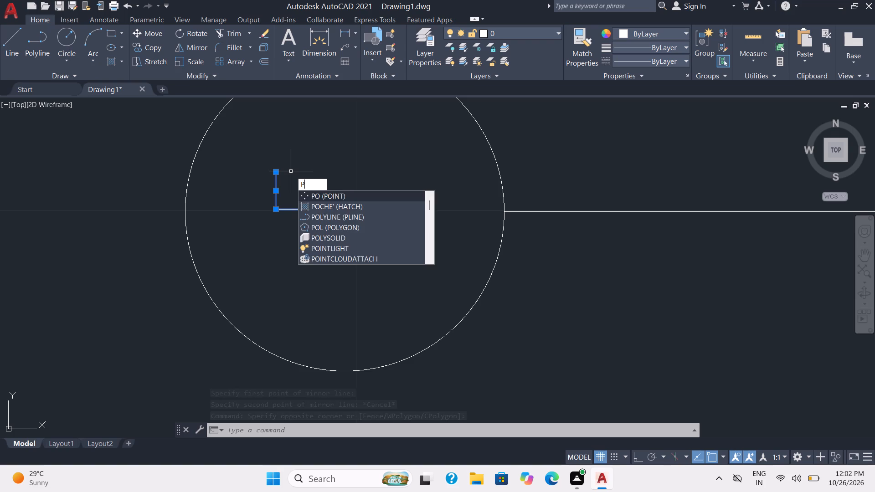
{"action": "key", "text": "BackSpace"}
{"action": "type", "text": "arr"}
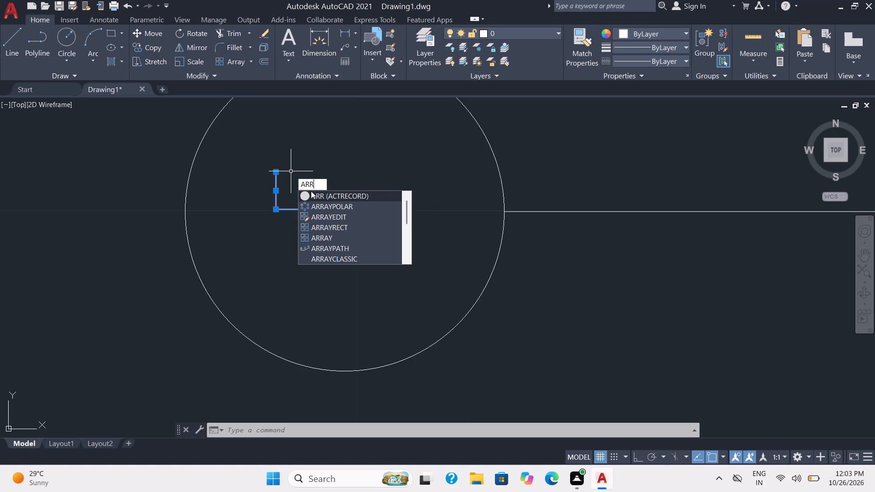
{"action": "left_click", "coordinate": [335, 207]}
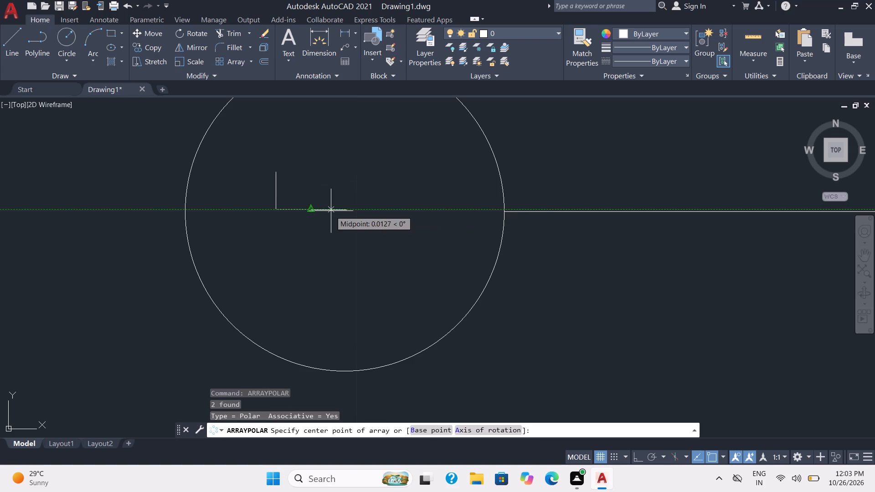
{"action": "left_click", "coordinate": [344, 212]}
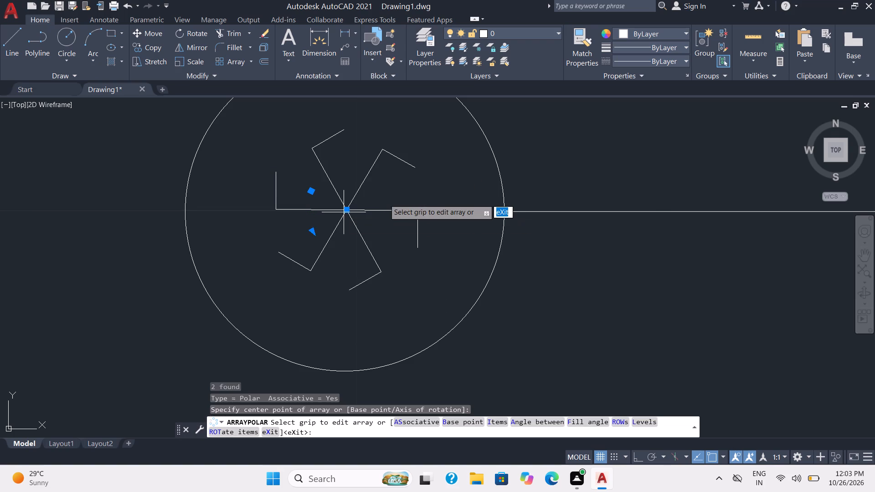
{"action": "left_click", "coordinate": [123, 36]}
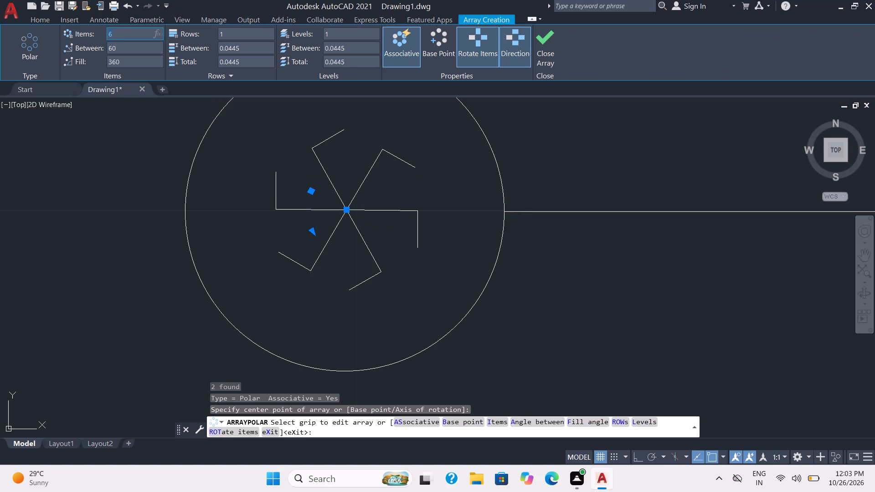
{"action": "key", "text": "3"}
{"action": "key", "text": "Return"}
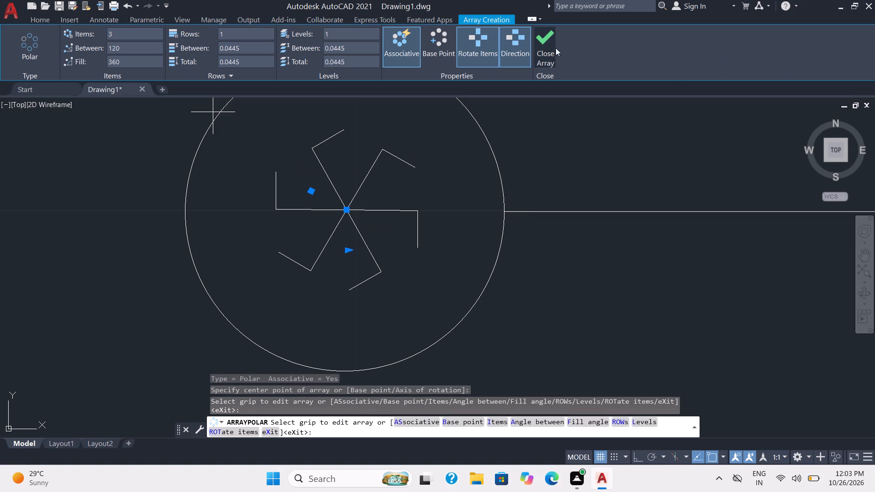
{"action": "left_click", "coordinate": [144, 38]}
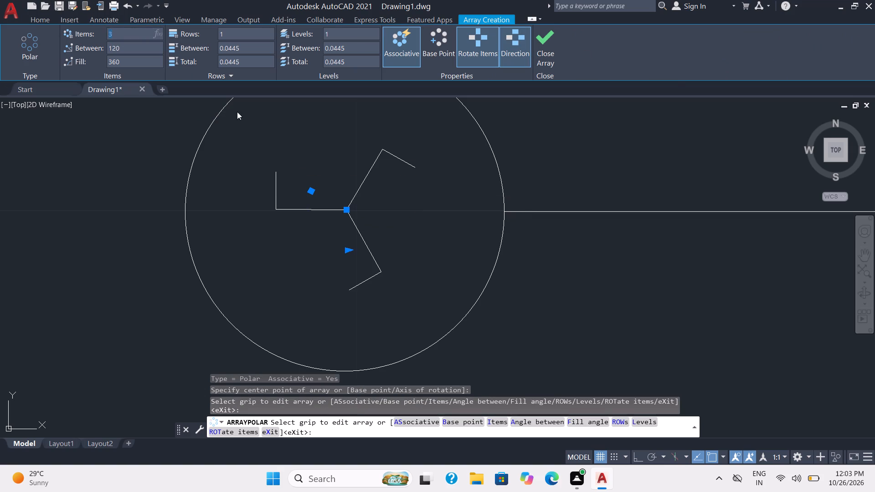
{"action": "left_click", "coordinate": [452, 217]}
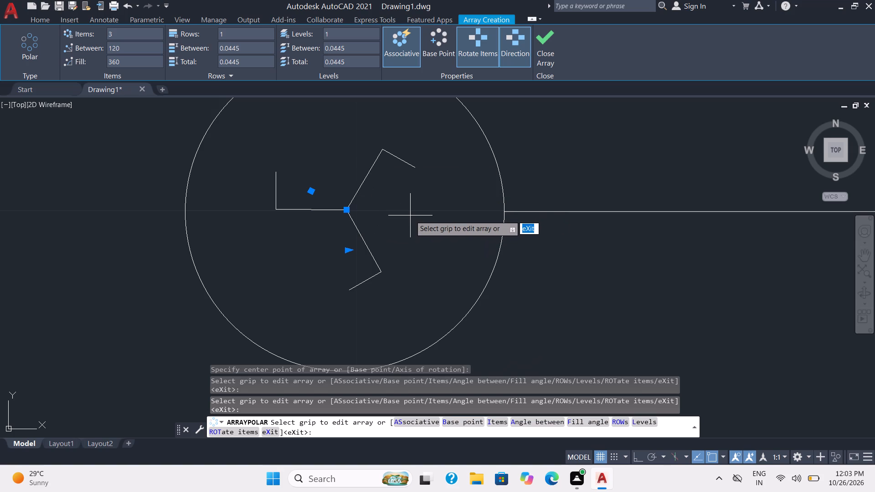
{"action": "key", "text": "Return"}
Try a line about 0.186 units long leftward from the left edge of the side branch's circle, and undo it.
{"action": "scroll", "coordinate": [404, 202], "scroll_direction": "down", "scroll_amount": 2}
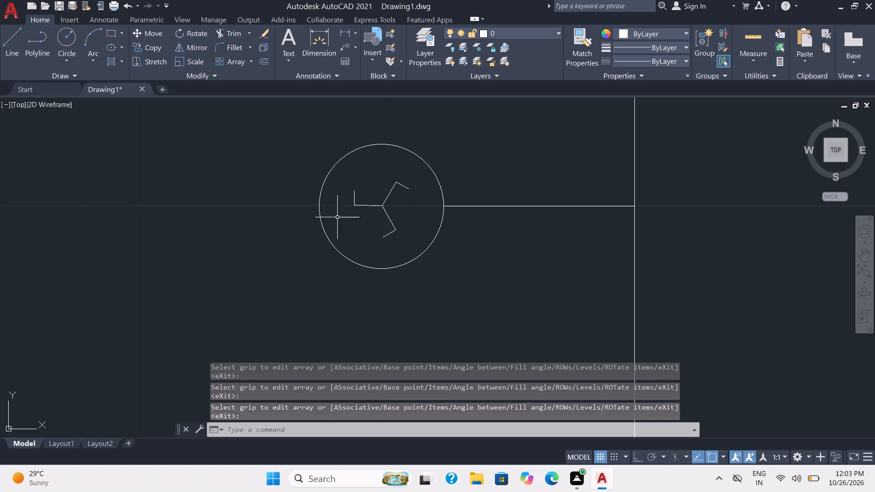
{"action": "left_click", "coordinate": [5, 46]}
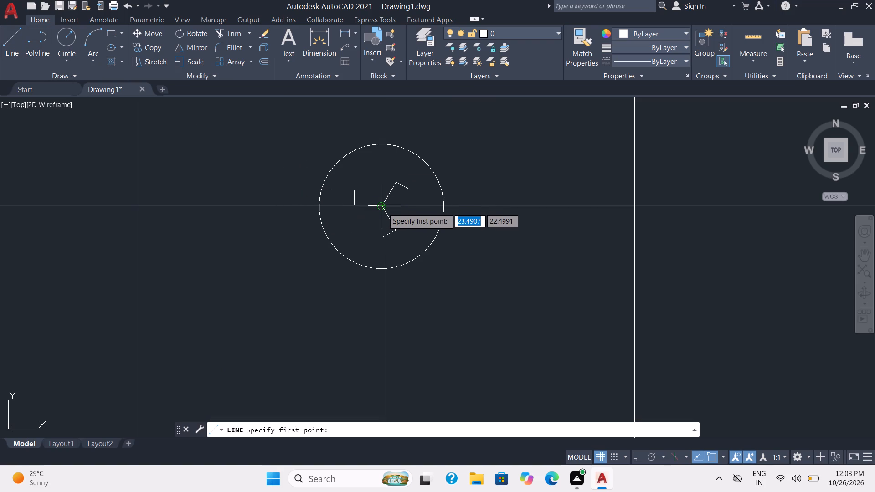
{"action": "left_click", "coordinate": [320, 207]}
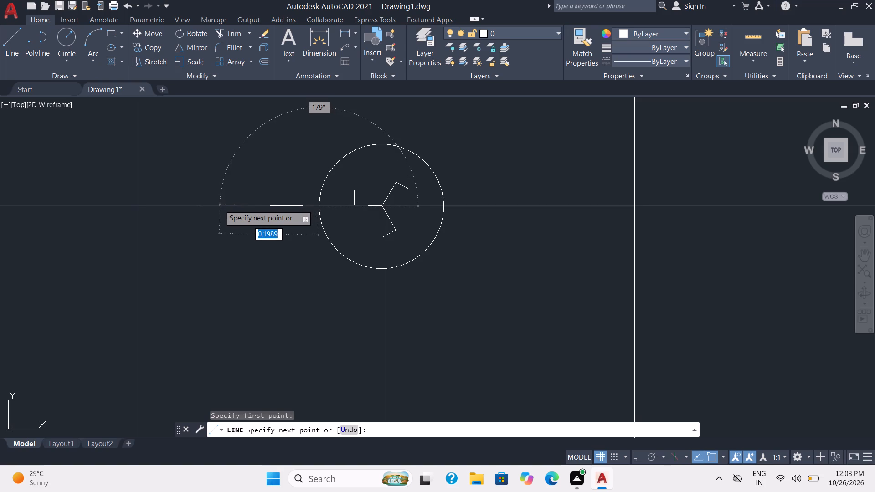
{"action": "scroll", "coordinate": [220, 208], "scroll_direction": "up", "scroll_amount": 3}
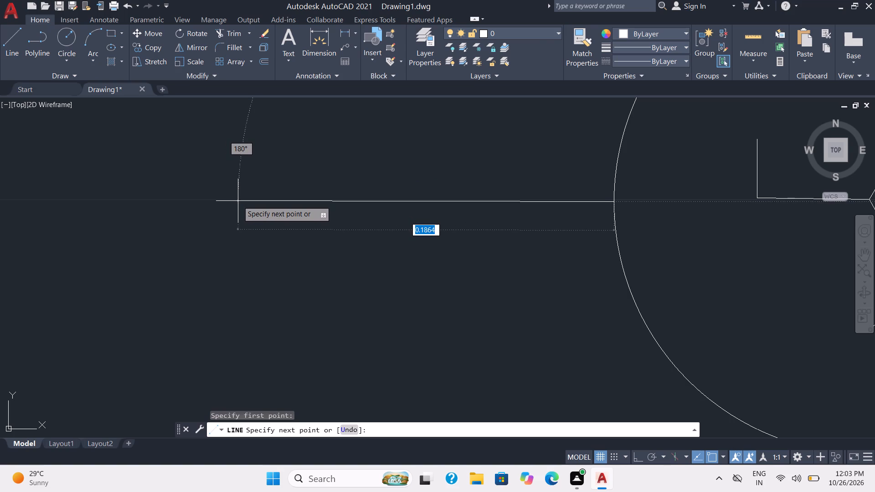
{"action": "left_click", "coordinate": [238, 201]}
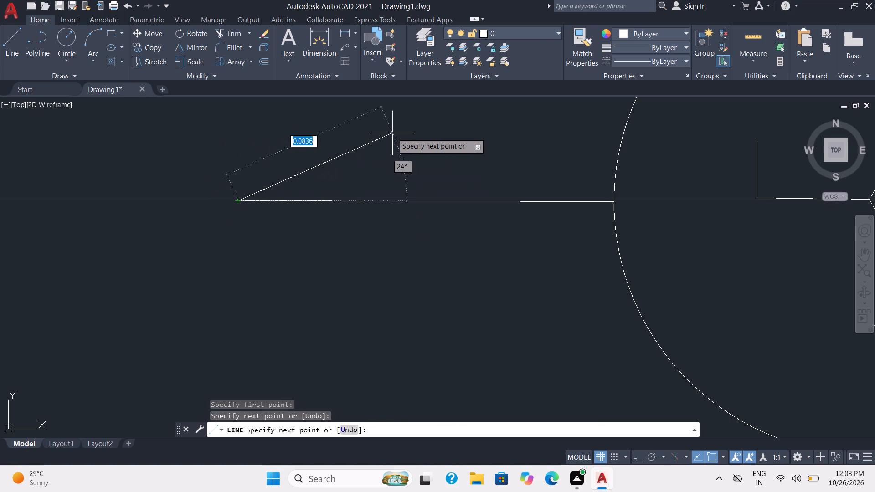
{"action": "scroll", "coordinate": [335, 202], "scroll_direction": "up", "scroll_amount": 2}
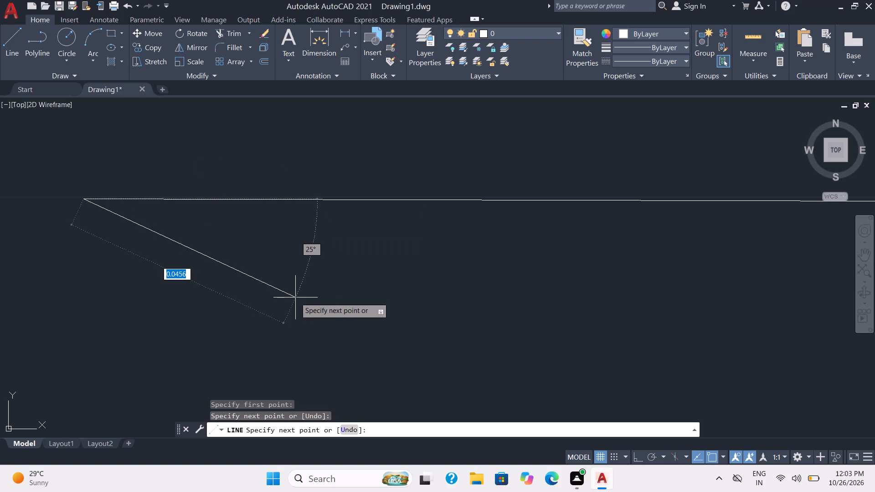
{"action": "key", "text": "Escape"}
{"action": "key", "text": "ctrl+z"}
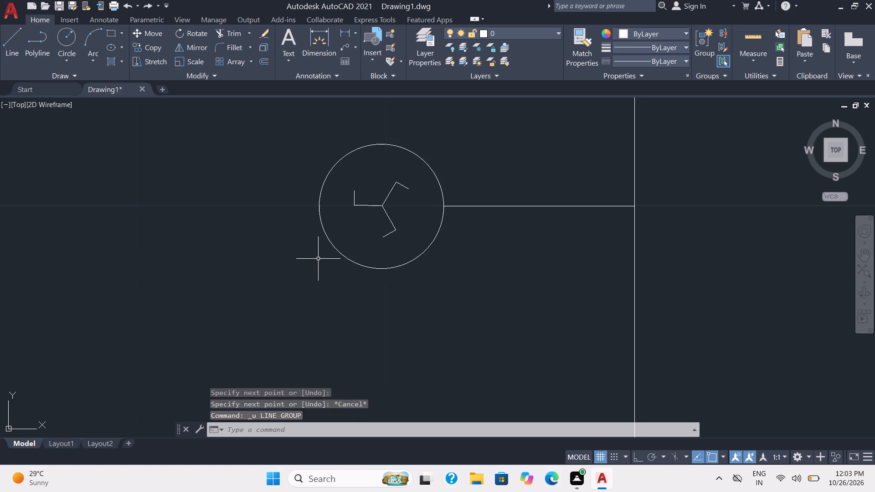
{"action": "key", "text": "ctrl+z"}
Examine the three-armed symbol in the side circle, the branch's joint with the vertical line and the overall figure.
{"action": "middle_click_drag", "start_coordinate": [546, 210], "coordinate": [329, 255]}
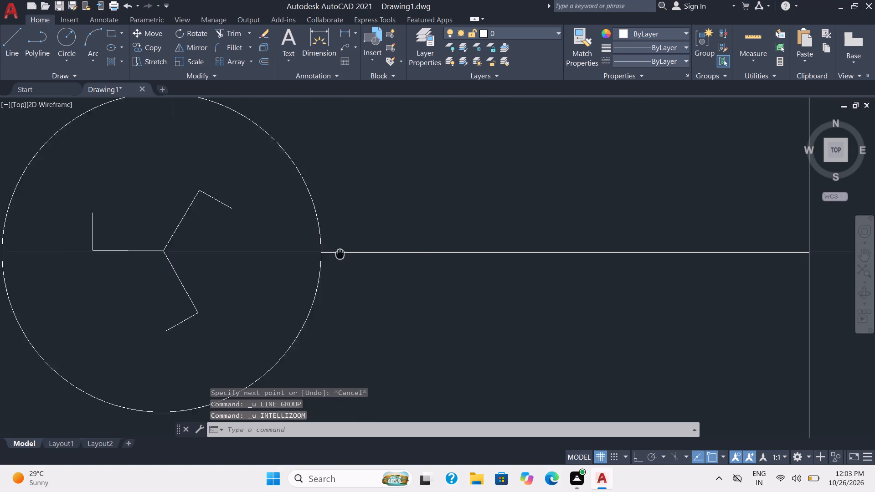
{"action": "middle_click_drag", "start_coordinate": [329, 255], "coordinate": [650, 248]}
{"action": "scroll", "coordinate": [463, 259], "scroll_direction": "up", "scroll_amount": 3}
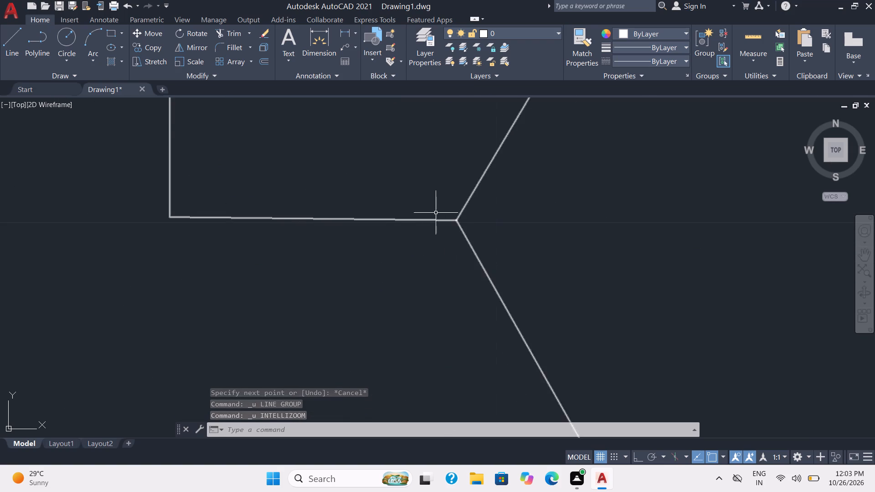
{"action": "middle_click_drag", "start_coordinate": [489, 195], "coordinate": [370, 318]}
{"action": "scroll", "coordinate": [473, 197], "scroll_direction": "down", "scroll_amount": 4}
{"action": "scroll", "coordinate": [615, 251], "scroll_direction": "up", "scroll_amount": 1}
{"action": "middle_click_drag", "start_coordinate": [479, 256], "coordinate": [98, 228]}
{"action": "scroll", "coordinate": [691, 226], "scroll_direction": "up", "scroll_amount": 1}
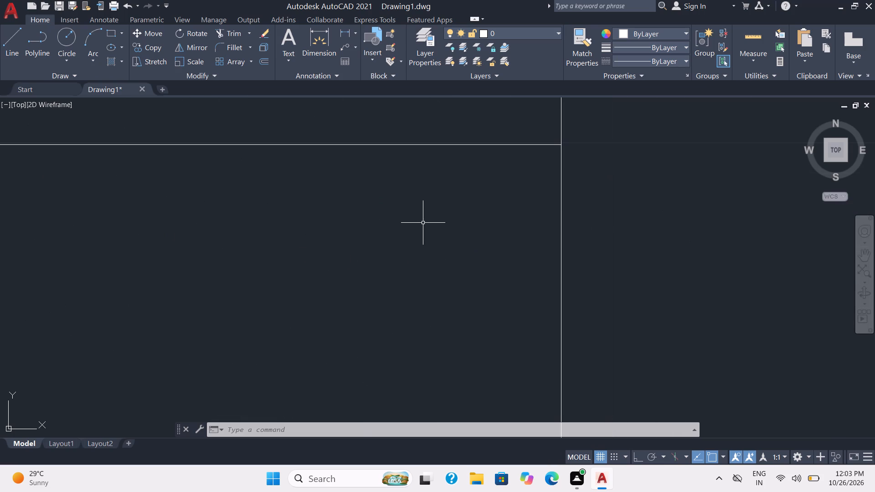
{"action": "scroll", "coordinate": [421, 222], "scroll_direction": "down", "scroll_amount": 3}
{"action": "middle_click_drag", "start_coordinate": [363, 215], "coordinate": [613, 176]}
{"action": "scroll", "coordinate": [613, 176], "scroll_direction": "down", "scroll_amount": 4}
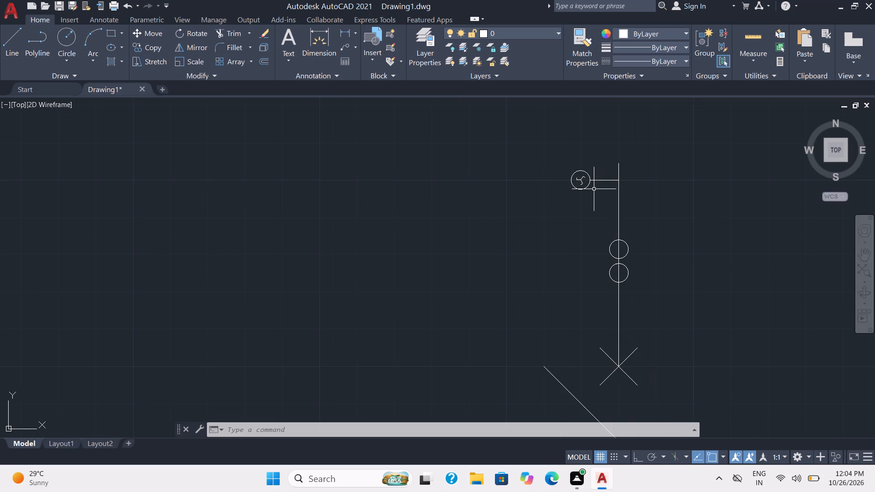
Examine the two circles on the vertical line, the cross below them and the side branch.
{"action": "middle_click_drag", "start_coordinate": [594, 190], "coordinate": [320, 224]}
{"action": "scroll", "coordinate": [349, 272], "scroll_direction": "up", "scroll_amount": 4}
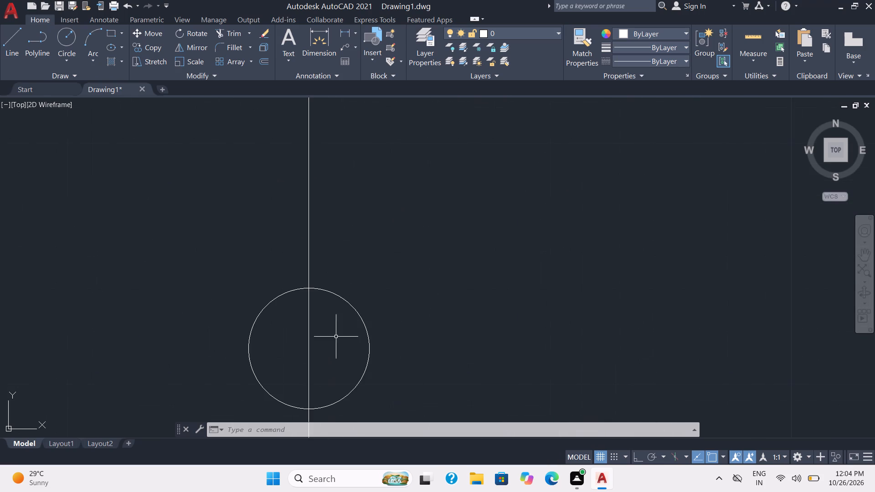
{"action": "middle_click_drag", "start_coordinate": [336, 337], "coordinate": [422, 303]}
{"action": "scroll", "coordinate": [422, 303], "scroll_direction": "up", "scroll_amount": 2}
{"action": "scroll", "coordinate": [348, 172], "scroll_direction": "up", "scroll_amount": 2}
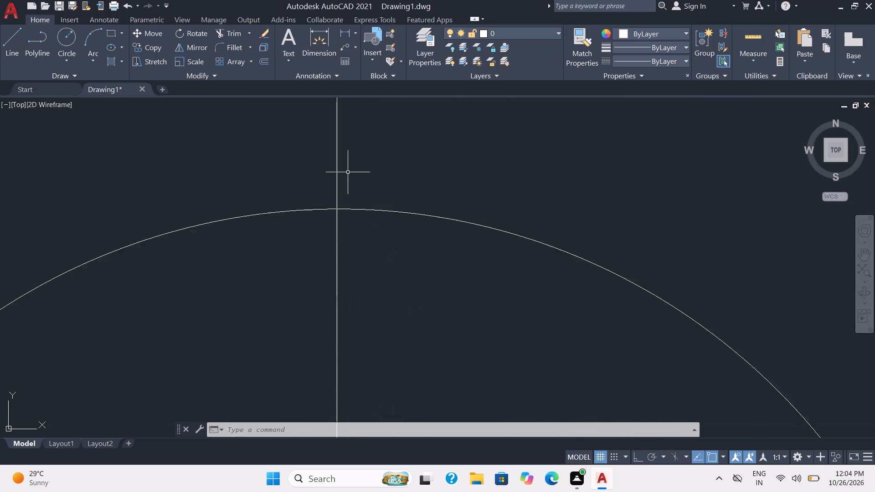
{"action": "scroll", "coordinate": [348, 172], "scroll_direction": "up", "scroll_amount": 2}
{"action": "scroll", "coordinate": [329, 230], "scroll_direction": "up", "scroll_amount": 4}
{"action": "scroll", "coordinate": [338, 228], "scroll_direction": "down", "scroll_amount": 9}
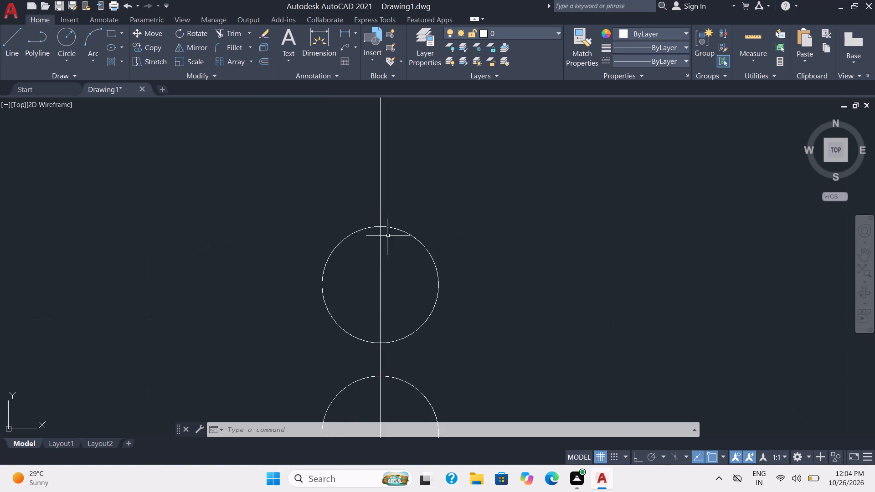
{"action": "scroll", "coordinate": [388, 236], "scroll_direction": "down", "scroll_amount": 5}
{"action": "middle_click_drag", "start_coordinate": [303, 214], "coordinate": [412, 249]}
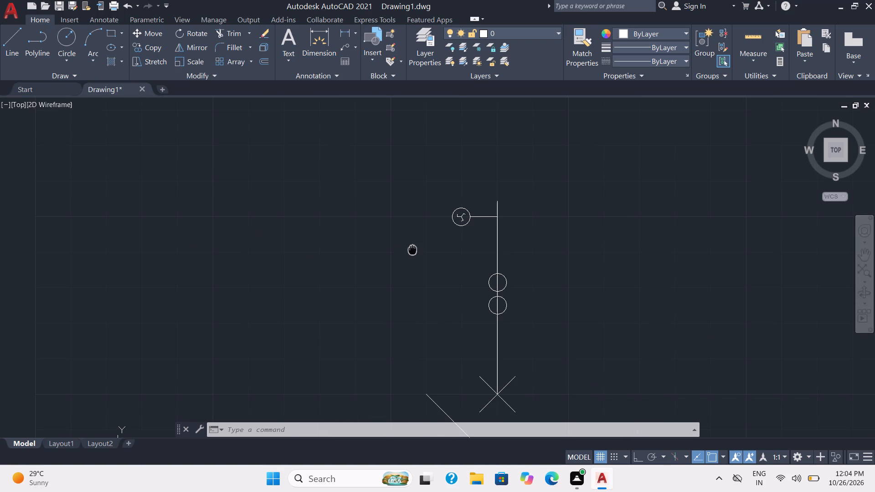
{"action": "middle_click_drag", "start_coordinate": [412, 249], "coordinate": [413, 249]}
{"action": "middle_click_drag", "start_coordinate": [634, 376], "coordinate": [514, 265]}
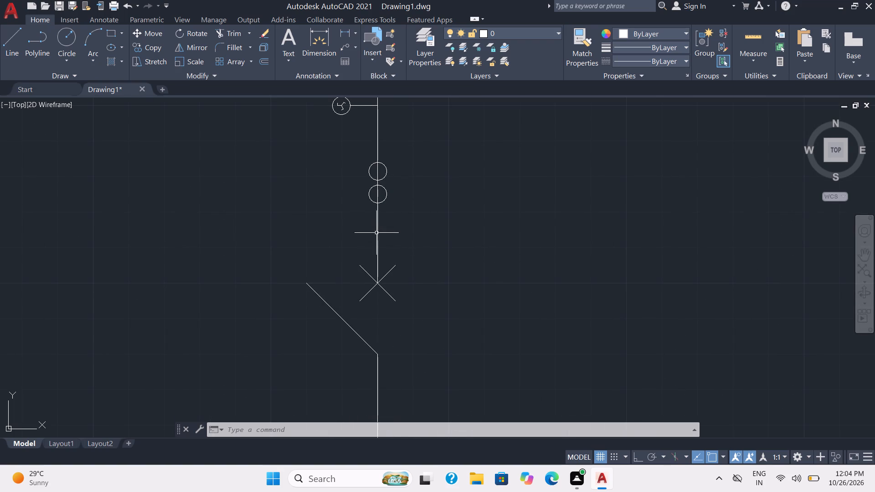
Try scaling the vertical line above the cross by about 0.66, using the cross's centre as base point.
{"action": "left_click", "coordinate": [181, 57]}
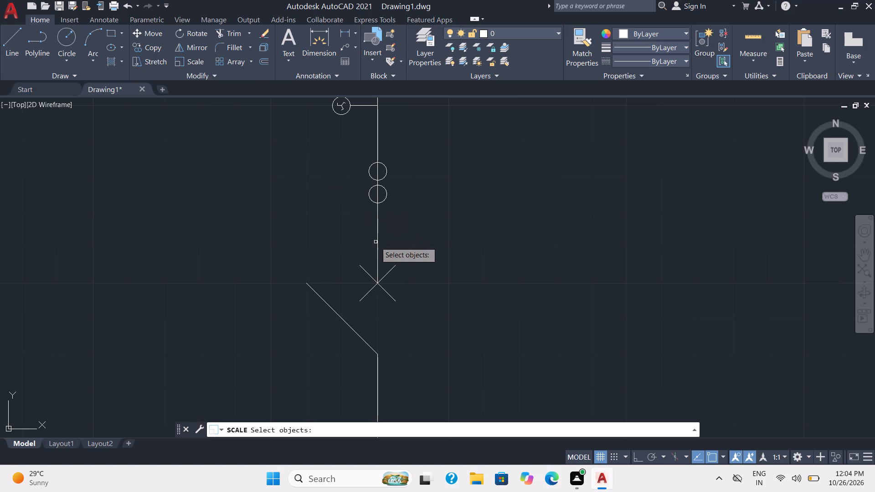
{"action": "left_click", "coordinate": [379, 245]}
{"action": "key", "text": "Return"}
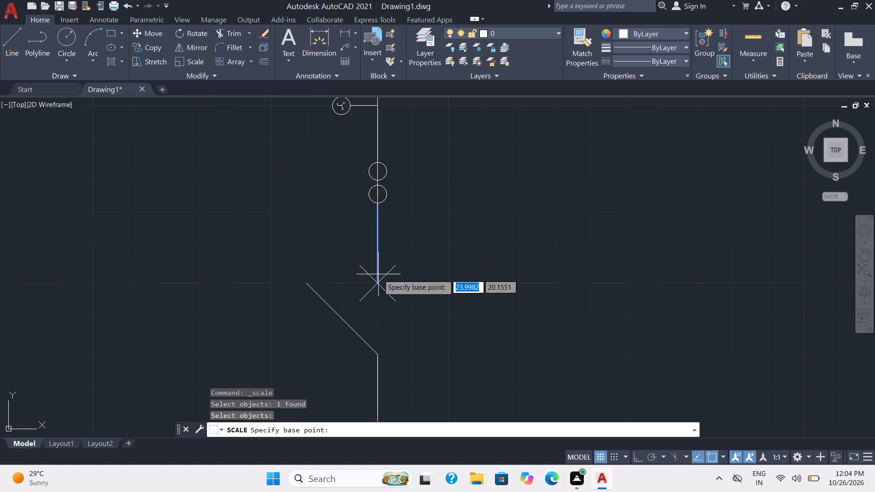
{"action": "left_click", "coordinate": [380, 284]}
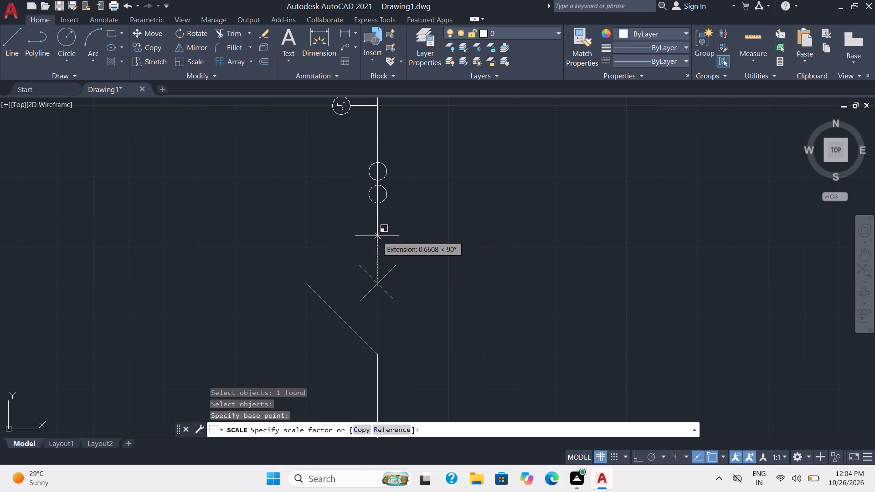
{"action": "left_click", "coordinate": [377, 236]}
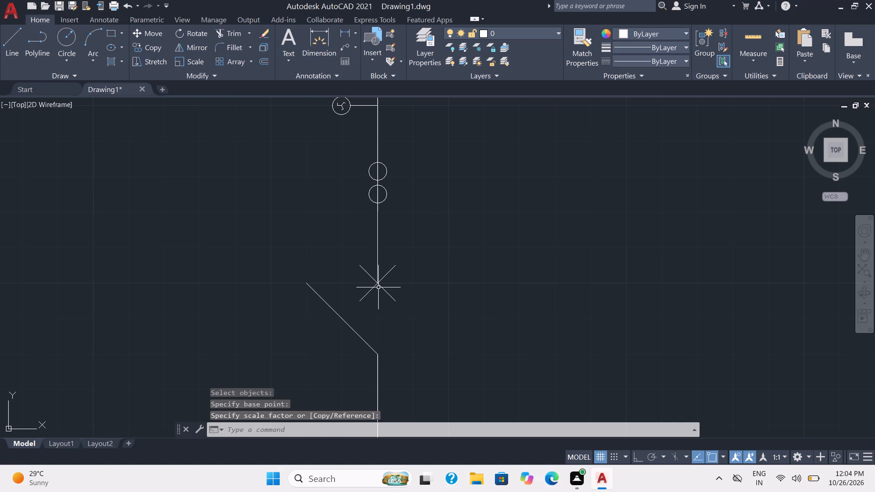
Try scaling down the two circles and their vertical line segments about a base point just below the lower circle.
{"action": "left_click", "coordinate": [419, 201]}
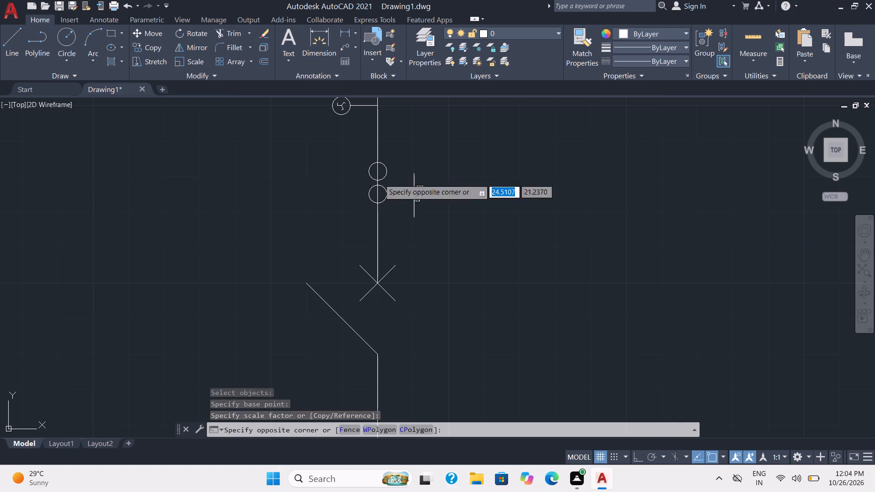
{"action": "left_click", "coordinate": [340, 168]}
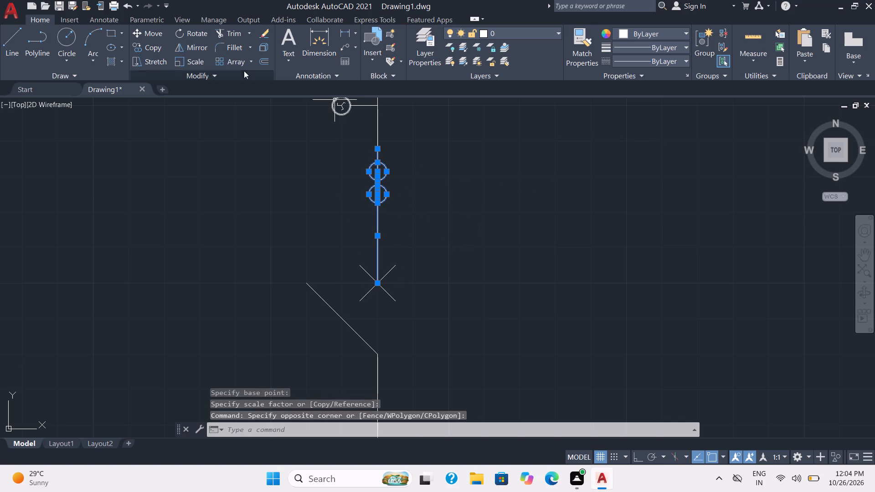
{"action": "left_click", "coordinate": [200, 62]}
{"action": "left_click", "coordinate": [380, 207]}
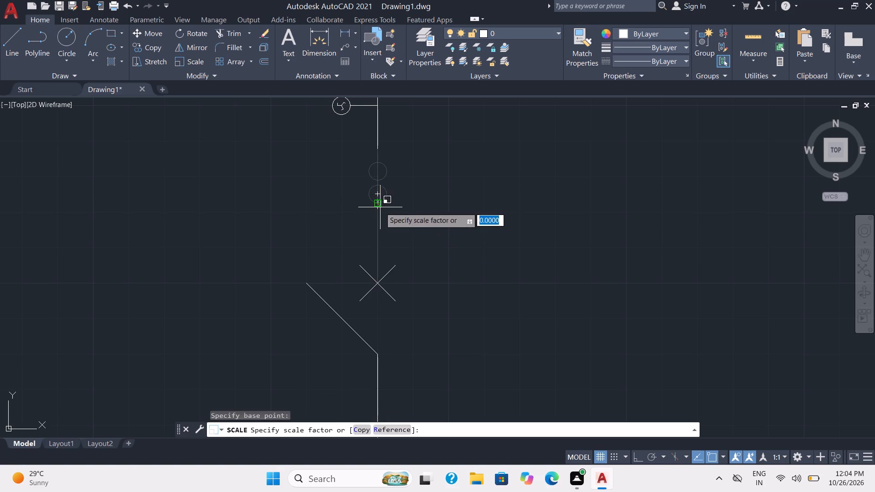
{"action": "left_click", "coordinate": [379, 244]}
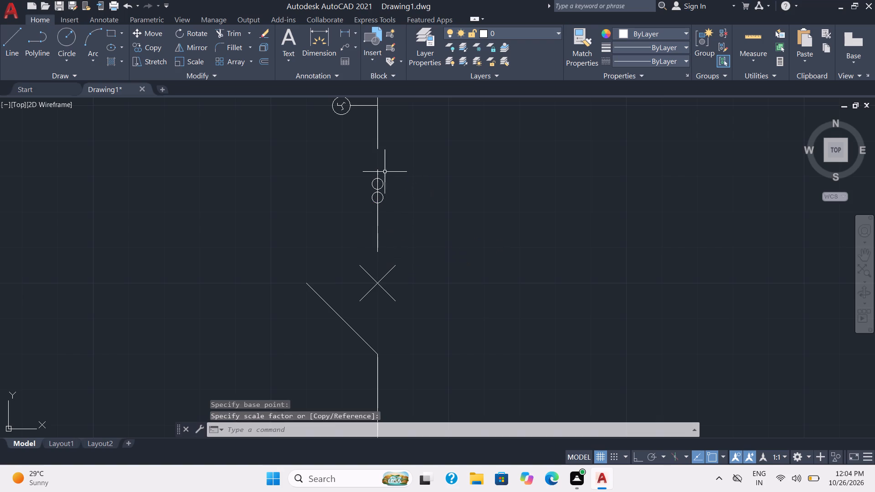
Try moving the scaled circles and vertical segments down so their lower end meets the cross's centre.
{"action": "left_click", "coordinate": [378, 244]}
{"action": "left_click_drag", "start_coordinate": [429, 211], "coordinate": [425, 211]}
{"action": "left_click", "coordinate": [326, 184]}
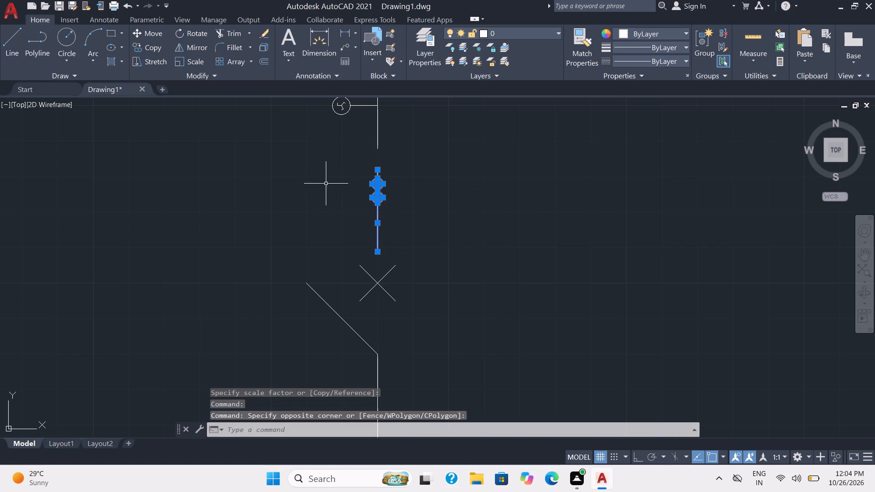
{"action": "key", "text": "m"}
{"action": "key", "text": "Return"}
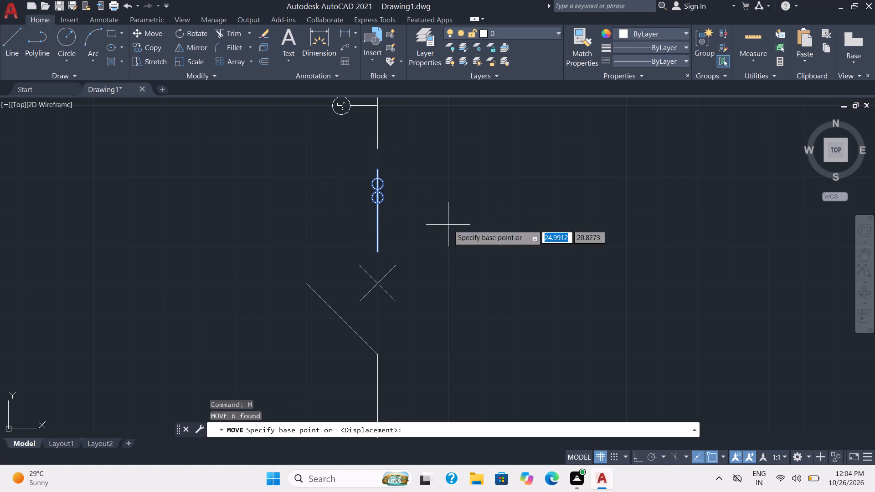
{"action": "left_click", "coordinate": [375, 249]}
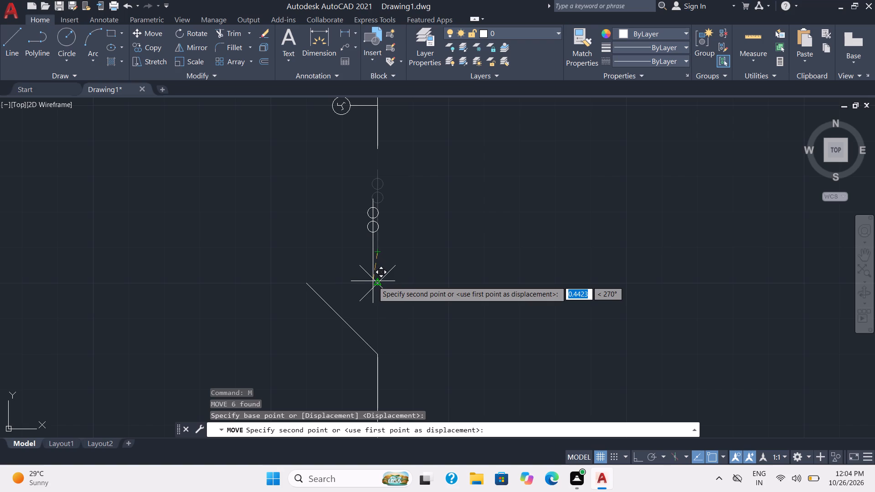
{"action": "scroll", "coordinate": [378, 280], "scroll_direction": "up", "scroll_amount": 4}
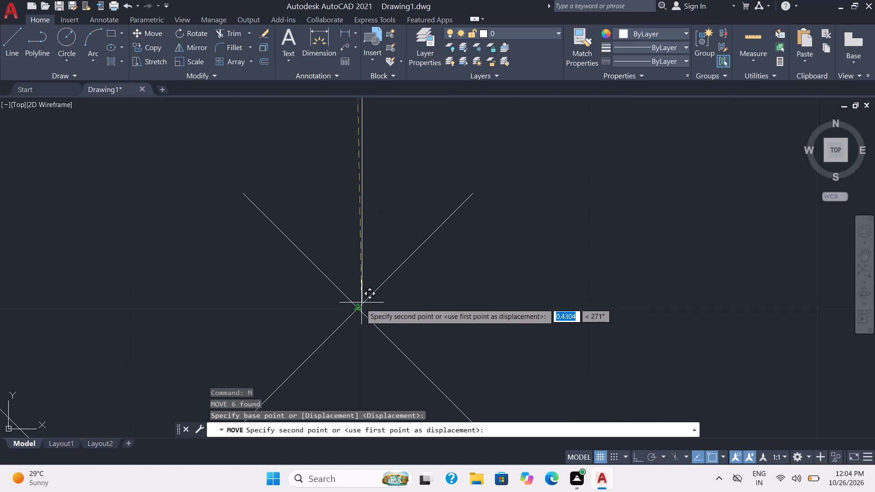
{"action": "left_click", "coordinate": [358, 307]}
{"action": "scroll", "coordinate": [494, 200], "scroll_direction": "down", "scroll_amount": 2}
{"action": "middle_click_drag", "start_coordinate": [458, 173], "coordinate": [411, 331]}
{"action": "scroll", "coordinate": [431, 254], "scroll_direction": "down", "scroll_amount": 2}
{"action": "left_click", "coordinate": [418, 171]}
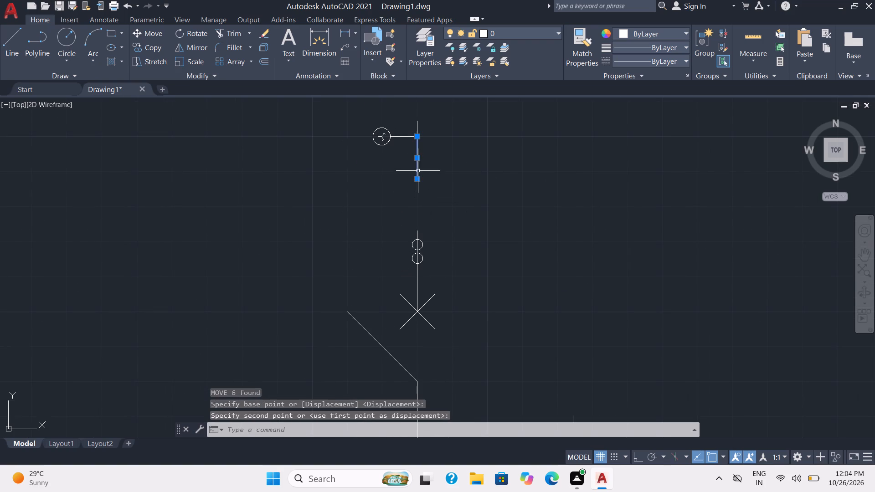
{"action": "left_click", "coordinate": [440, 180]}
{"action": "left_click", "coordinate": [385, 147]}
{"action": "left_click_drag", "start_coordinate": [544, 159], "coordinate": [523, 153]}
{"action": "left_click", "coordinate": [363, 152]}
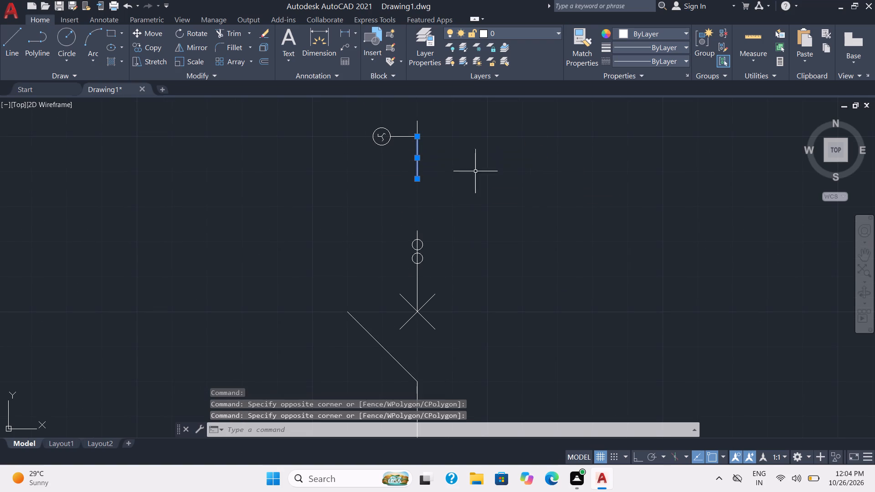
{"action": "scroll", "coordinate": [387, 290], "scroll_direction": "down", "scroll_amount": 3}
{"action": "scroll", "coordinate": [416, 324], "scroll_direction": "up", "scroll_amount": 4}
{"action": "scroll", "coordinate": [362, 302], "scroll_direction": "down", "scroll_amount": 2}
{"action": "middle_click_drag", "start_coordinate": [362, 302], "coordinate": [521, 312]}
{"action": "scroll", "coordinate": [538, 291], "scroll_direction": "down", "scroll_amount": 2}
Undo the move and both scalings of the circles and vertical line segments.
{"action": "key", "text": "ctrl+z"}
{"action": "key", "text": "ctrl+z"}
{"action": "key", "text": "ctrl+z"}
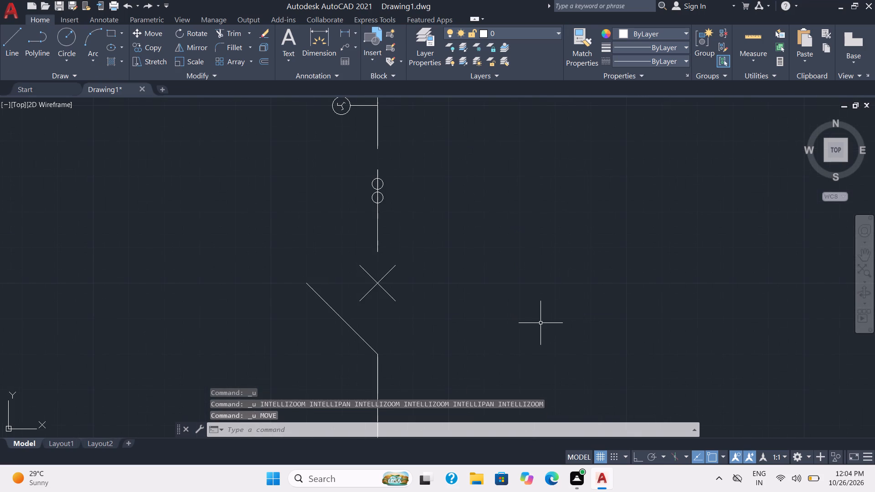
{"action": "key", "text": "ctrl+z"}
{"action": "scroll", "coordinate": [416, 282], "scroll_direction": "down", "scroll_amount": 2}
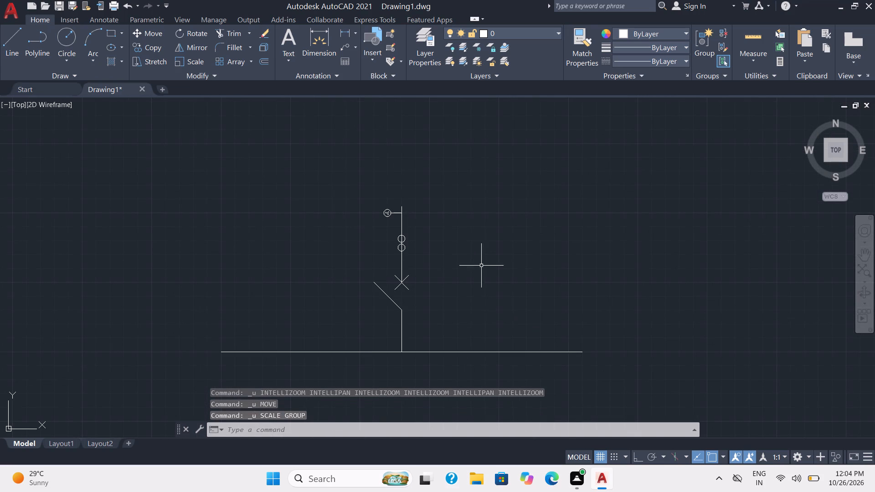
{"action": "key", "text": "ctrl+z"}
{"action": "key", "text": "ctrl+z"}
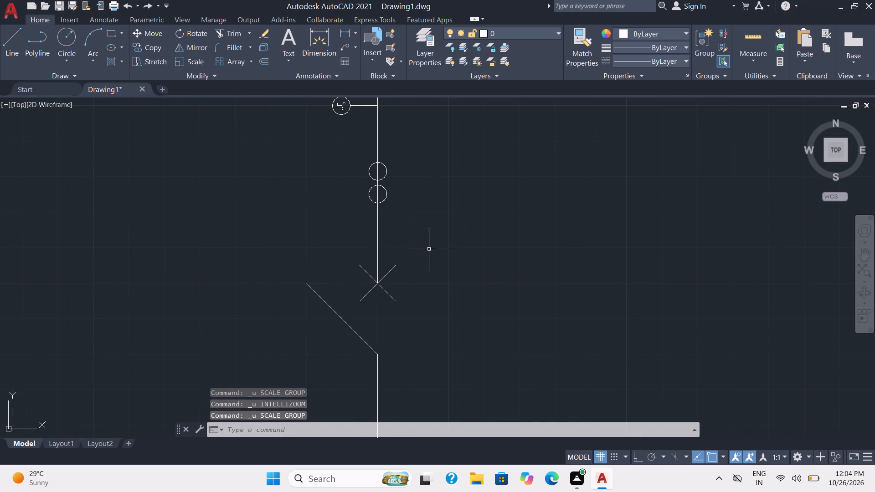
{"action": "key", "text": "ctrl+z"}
Examine the overall figure from the side branch down to the long horizontal base line.
{"action": "scroll", "coordinate": [444, 246], "scroll_direction": "down", "scroll_amount": 4}
{"action": "scroll", "coordinate": [508, 256], "scroll_direction": "down", "scroll_amount": 1}
{"action": "middle_click_drag", "start_coordinate": [508, 256], "coordinate": [484, 118]}
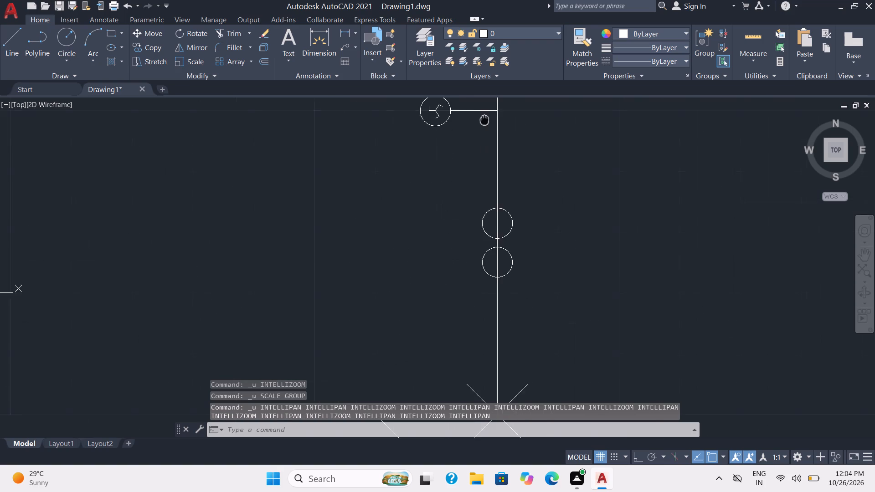
{"action": "middle_click_drag", "start_coordinate": [484, 118], "coordinate": [485, 168]}
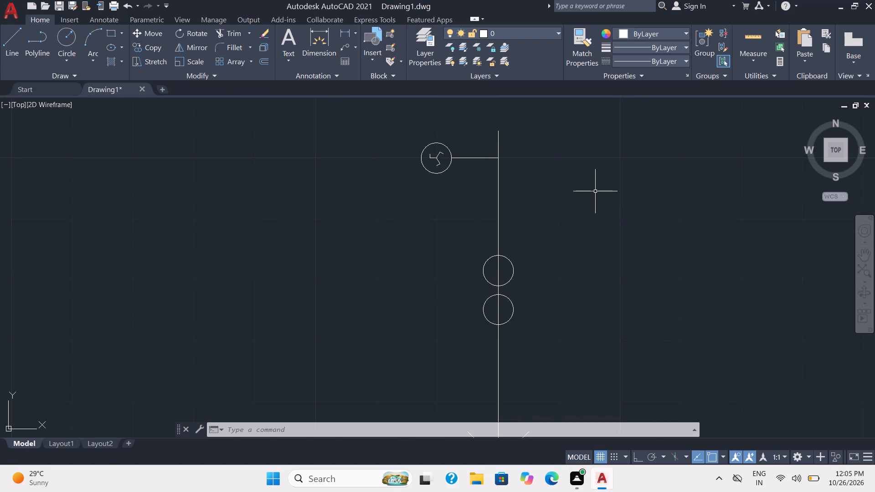
{"action": "scroll", "coordinate": [448, 345], "scroll_direction": "down", "scroll_amount": 2}
{"action": "scroll", "coordinate": [708, 113], "scroll_direction": "down", "scroll_amount": 1}
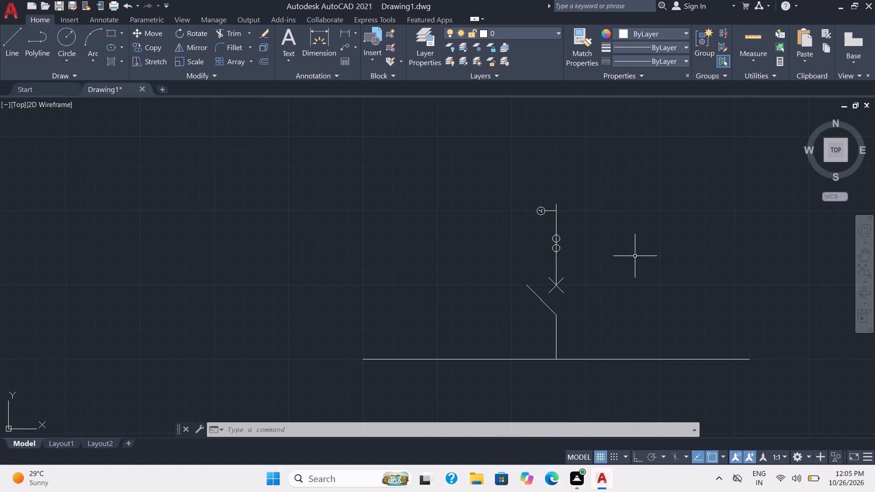
{"action": "middle_click_drag", "start_coordinate": [602, 327], "coordinate": [401, 372]}
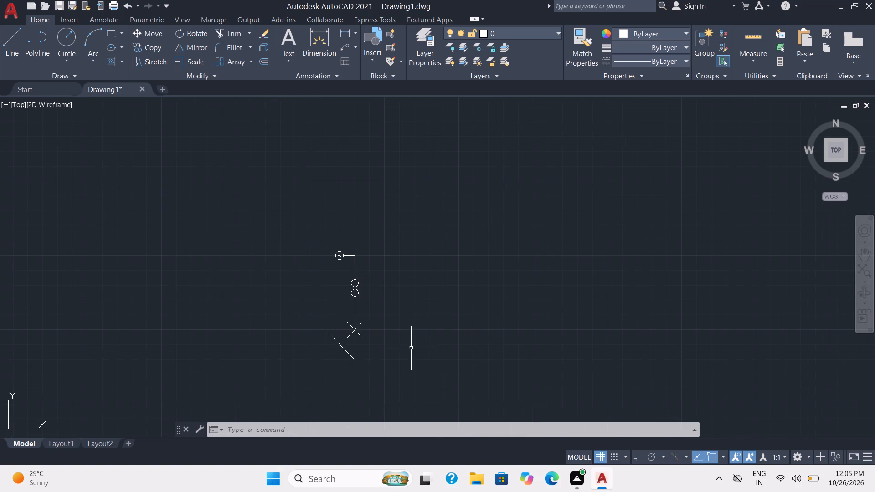
{"action": "middle_click_drag", "start_coordinate": [432, 330], "coordinate": [468, 259]}
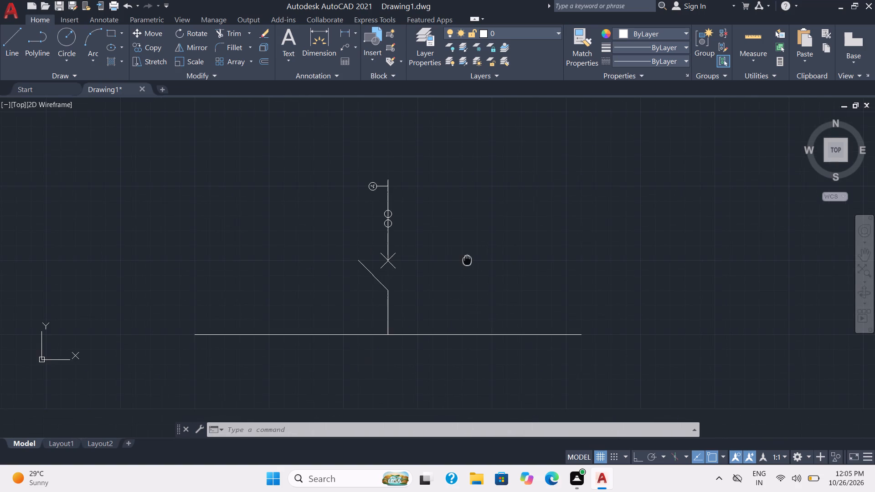
{"action": "middle_click_drag", "start_coordinate": [468, 259], "coordinate": [468, 258]}
{"action": "scroll", "coordinate": [440, 230], "scroll_direction": "up", "scroll_amount": 1}
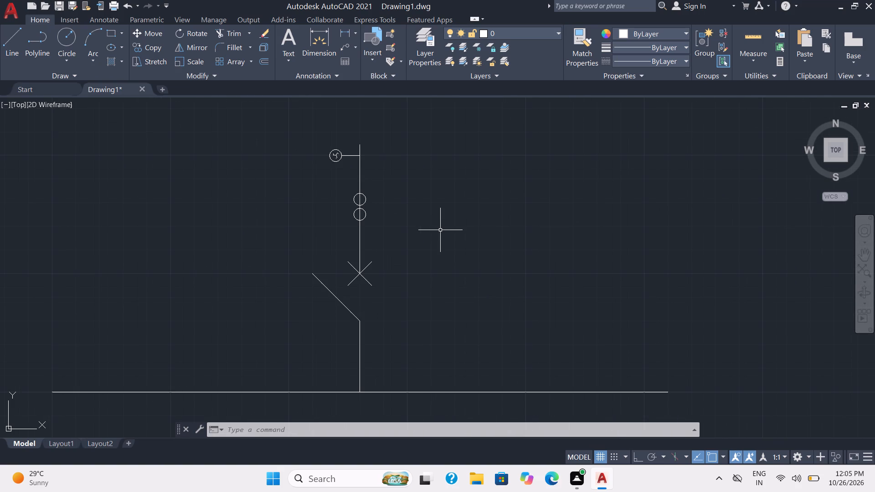
{"action": "scroll", "coordinate": [440, 230], "scroll_direction": "down", "scroll_amount": 1}
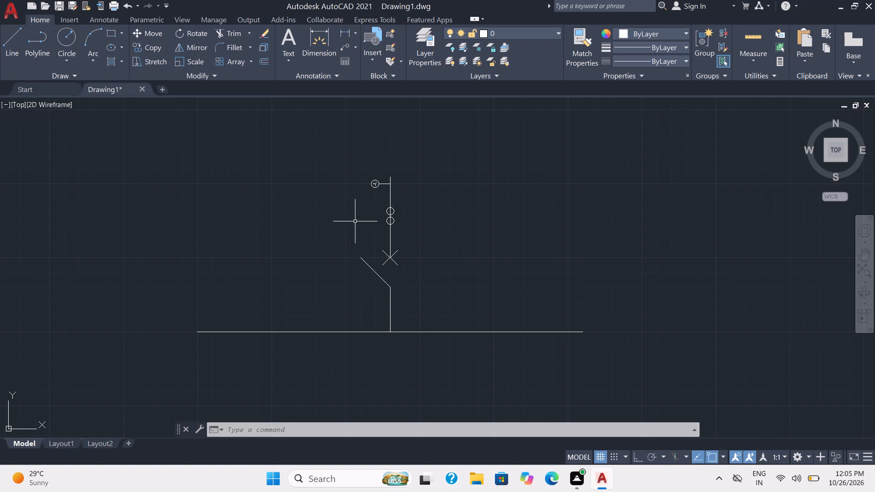
Inspect the lower of the two circles on the vertical line and its position relative to the neighbouring parts.
{"action": "left_click", "coordinate": [394, 221]}
{"action": "scroll", "coordinate": [393, 222], "scroll_direction": "up", "scroll_amount": 3}
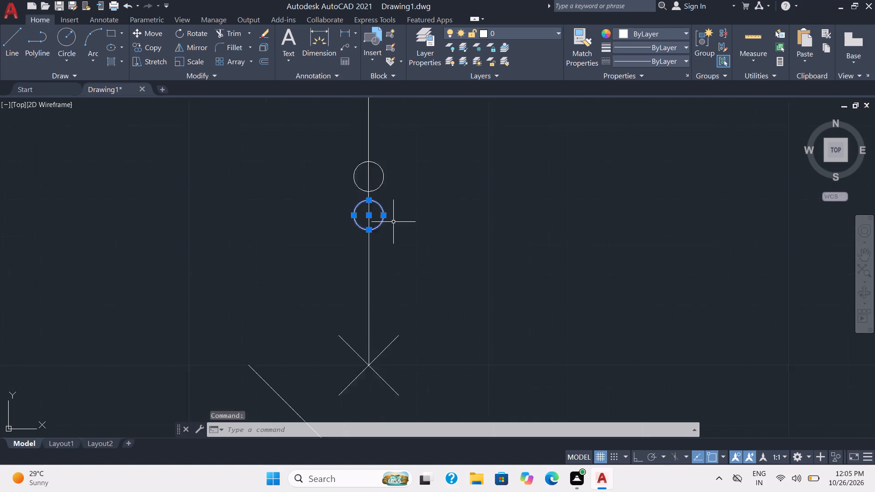
{"action": "scroll", "coordinate": [393, 222], "scroll_direction": "up", "scroll_amount": 2}
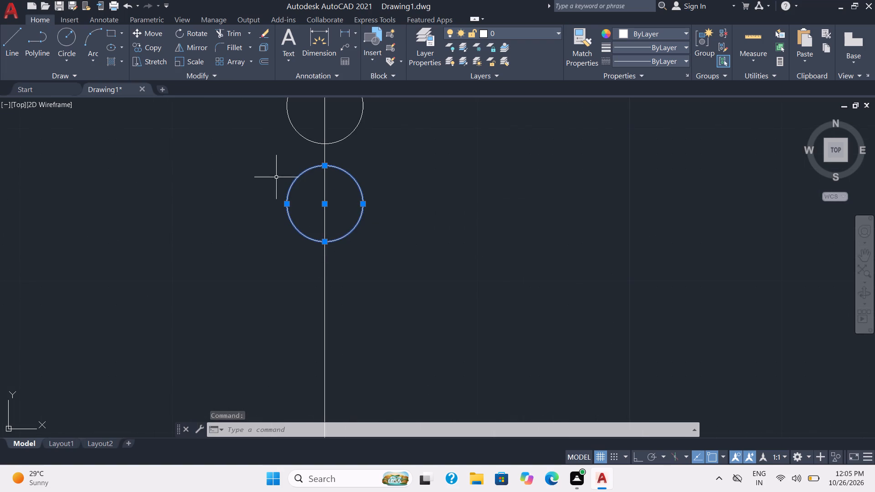
{"action": "scroll", "coordinate": [340, 229], "scroll_direction": "down", "scroll_amount": 5}
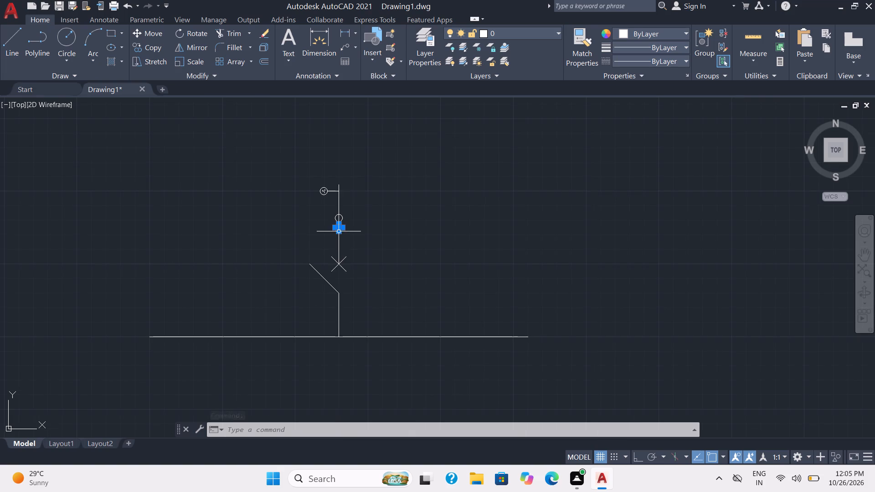
{"action": "scroll", "coordinate": [340, 230], "scroll_direction": "up", "scroll_amount": 3}
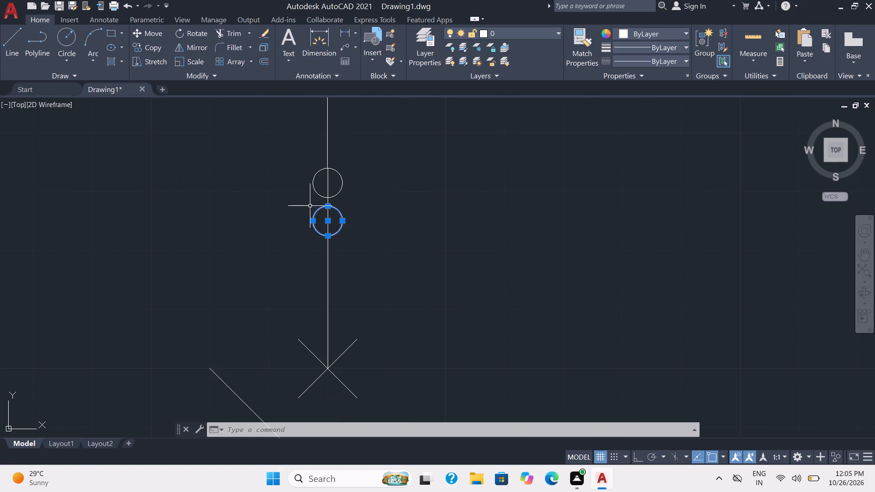
{"action": "key", "text": "Escape"}
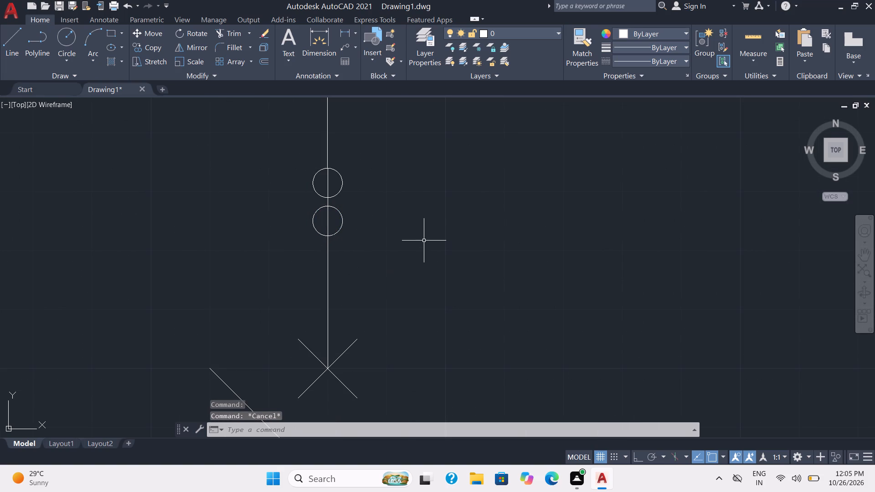
Undo the polar array, the smaller L-shaped lines and the erasure of the larger L in the side circle.
{"action": "key", "text": "ctrl+z"}
{"action": "key", "text": "ctrl+z"}
{"action": "key", "text": "ctrl+z"}
{"action": "key", "text": "ctrl+z"}
{"action": "key", "text": "ctrl+z"}
{"action": "key", "text": "ctrl+z"}
{"action": "key", "text": "ctrl+z"}
{"action": "key", "text": "ctrl+z"}
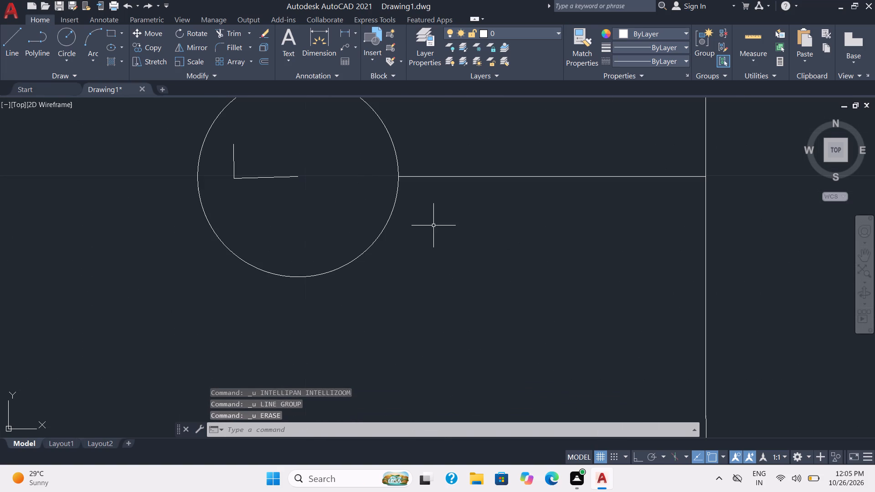
Undo the L-shaped lines and the large circle at the end of the side branch.
{"action": "left_click", "coordinate": [433, 225], "text": "ctrl"}
{"action": "key", "text": "ctrl+z"}
{"action": "key", "text": "ctrl+z"}
{"action": "key", "text": "ctrl+z"}
{"action": "key", "text": "ctrl+z"}
{"action": "key", "text": "ctrl+z"}
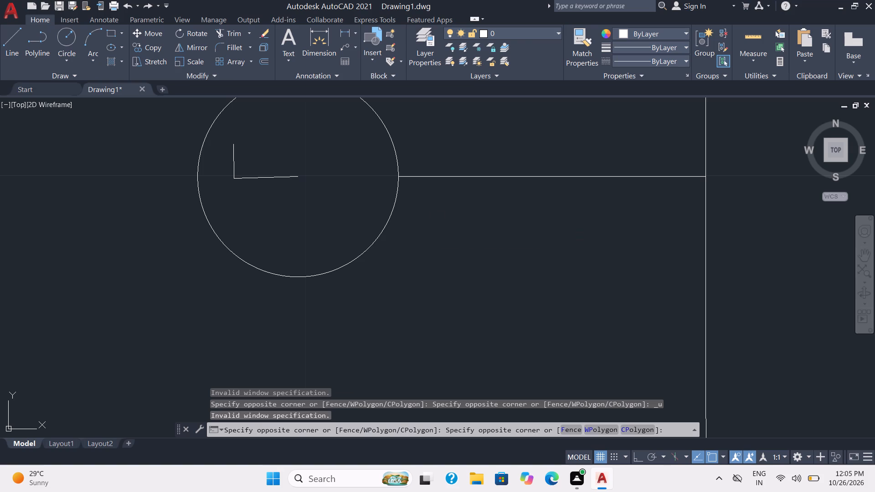
{"action": "key", "text": "ctrl+z"}
{"action": "key", "text": "ctrl+z"}
{"action": "key", "text": "ctrl+z"}
{"action": "key", "text": "ctrl+z"}
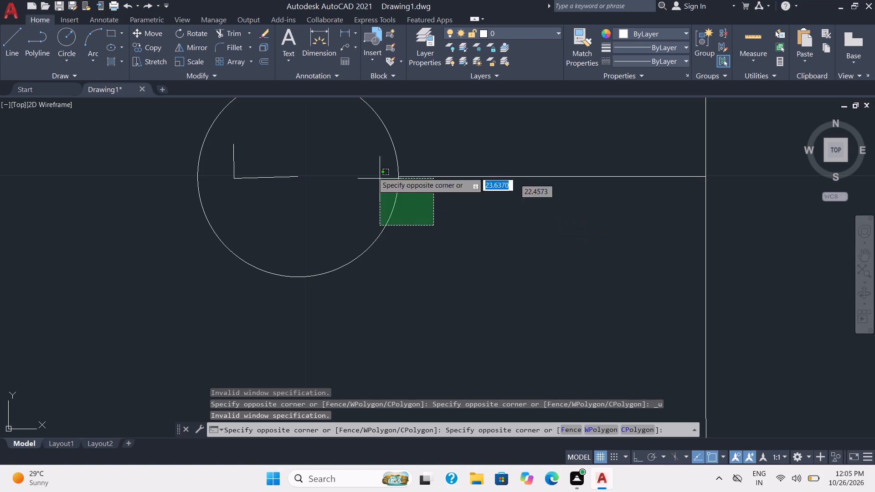
{"action": "key", "text": "Escape"}
{"action": "key", "text": "ctrl+z"}
{"action": "key", "text": "ctrl+z"}
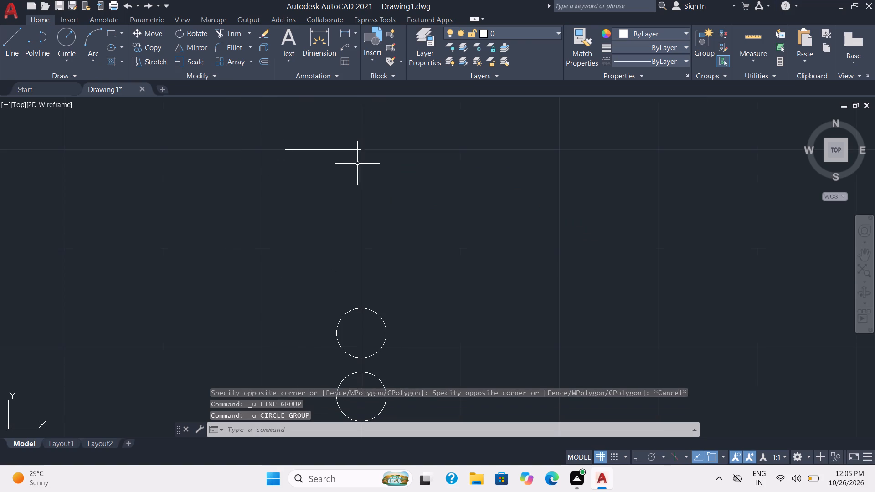
Undo the side branch line and the earlier drawing, erasing and scaling of the circles and vertical segments above the crossed lines.
{"action": "key", "text": "ctrl+z"}
{"action": "key", "text": "ctrl+z"}
{"action": "key", "text": "ctrl+z"}
{"action": "key", "text": "ctrl+z"}
{"action": "key", "text": "ctrl+z"}
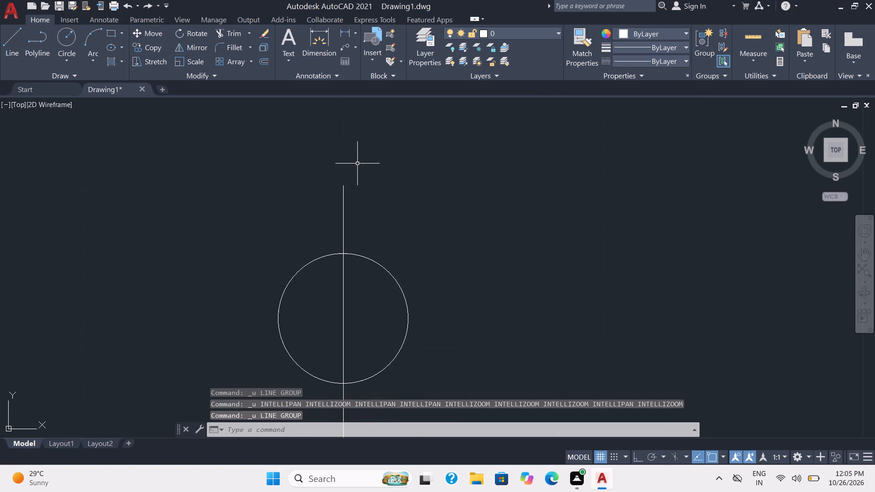
{"action": "key", "text": "ctrl+z"}
{"action": "key", "text": "ctrl+z"}
{"action": "key", "text": "ctrl+z"}
{"action": "key", "text": "ctrl+z"}
{"action": "key", "text": "ctrl+z"}
{"action": "key", "text": "ctrl+z"}
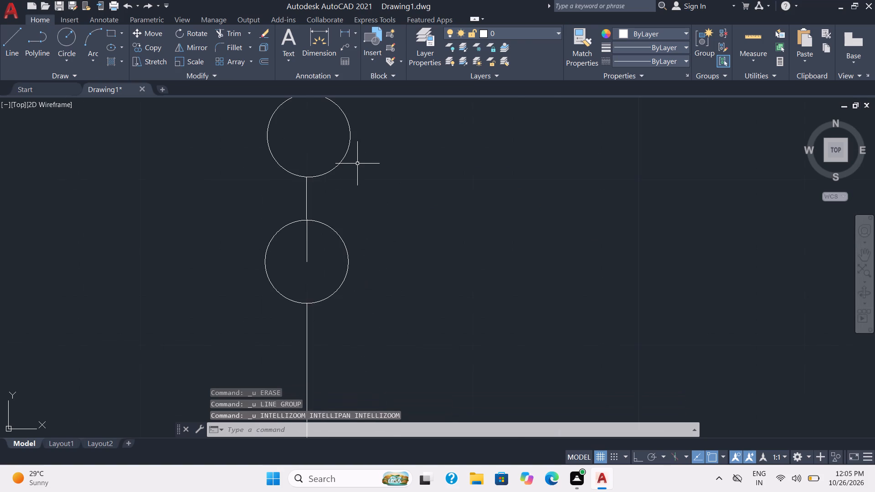
{"action": "key", "text": "ctrl+z"}
{"action": "key", "text": "ctrl+z"}
{"action": "key", "text": "ctrl+z"}
{"action": "key", "text": "ctrl+z"}
{"action": "key", "text": "ctrl+z"}
{"action": "key", "text": "ctrl+z"}
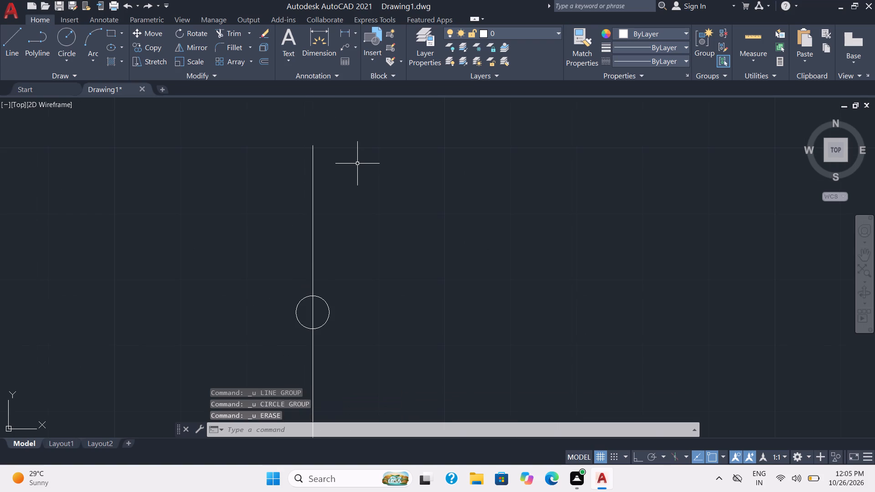
{"action": "key", "text": "ctrl+z"}
{"action": "key", "text": "ctrl+z"}
{"action": "key", "text": "ctrl+z"}
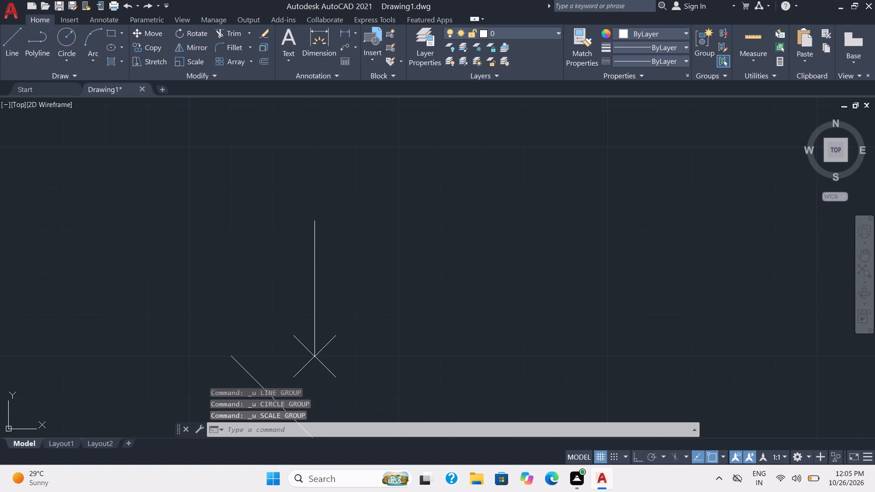
Shorten the vertical line above the crossed lines by stretching its top endpoint down to about Y 20.81.
{"action": "left_click", "coordinate": [314, 275]}
{"action": "left_click_drag", "start_coordinate": [314, 220], "coordinate": [316, 292]}
{"action": "left_click", "coordinate": [316, 292]}
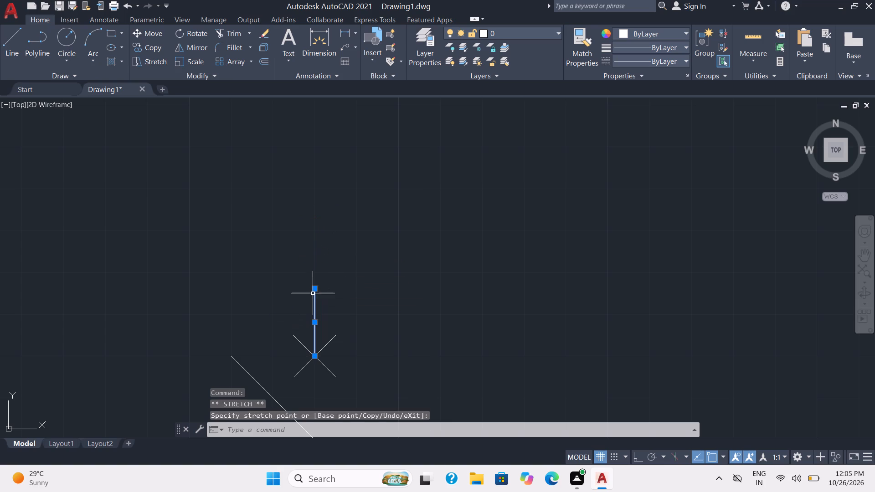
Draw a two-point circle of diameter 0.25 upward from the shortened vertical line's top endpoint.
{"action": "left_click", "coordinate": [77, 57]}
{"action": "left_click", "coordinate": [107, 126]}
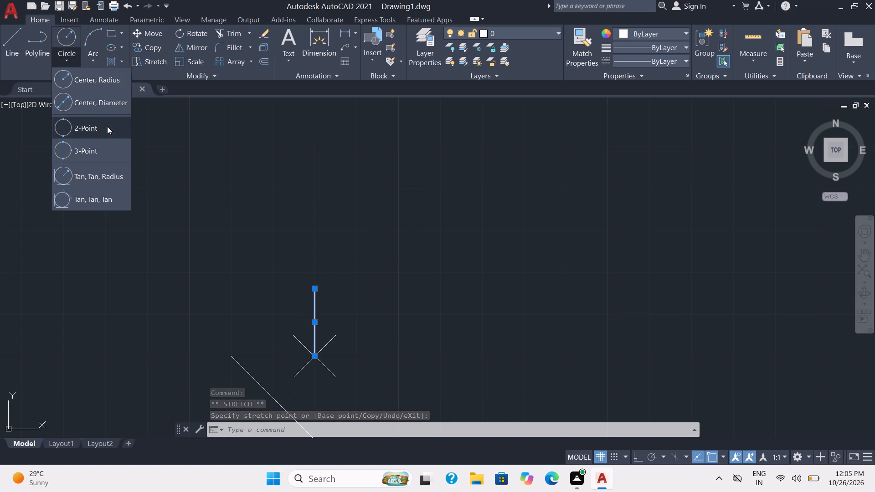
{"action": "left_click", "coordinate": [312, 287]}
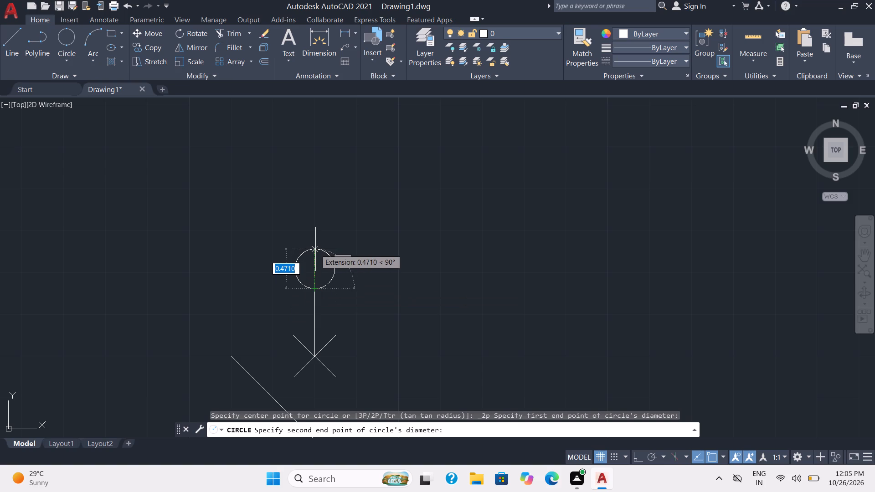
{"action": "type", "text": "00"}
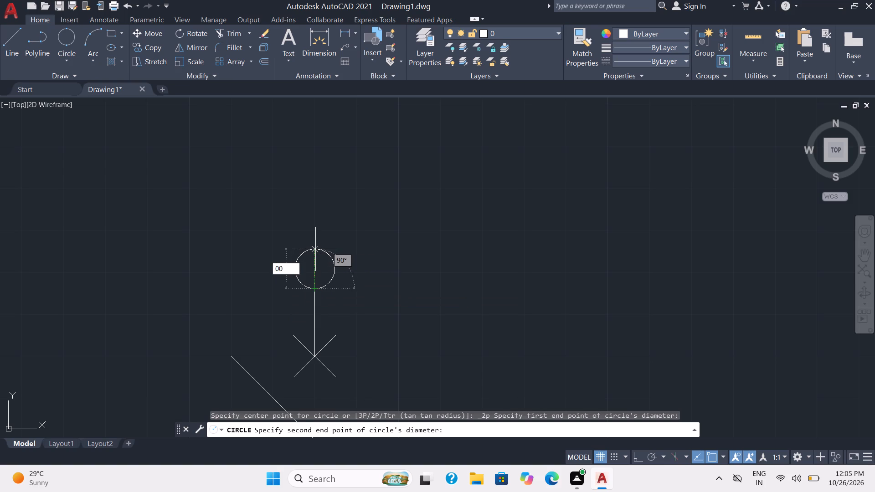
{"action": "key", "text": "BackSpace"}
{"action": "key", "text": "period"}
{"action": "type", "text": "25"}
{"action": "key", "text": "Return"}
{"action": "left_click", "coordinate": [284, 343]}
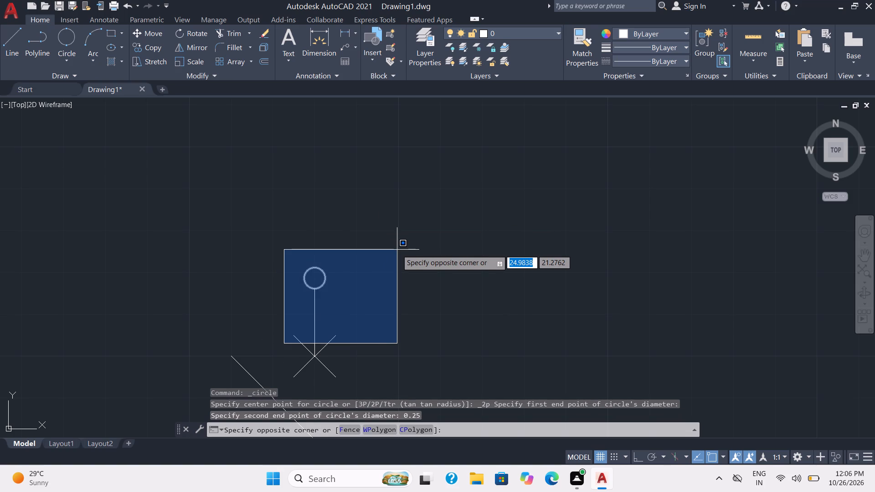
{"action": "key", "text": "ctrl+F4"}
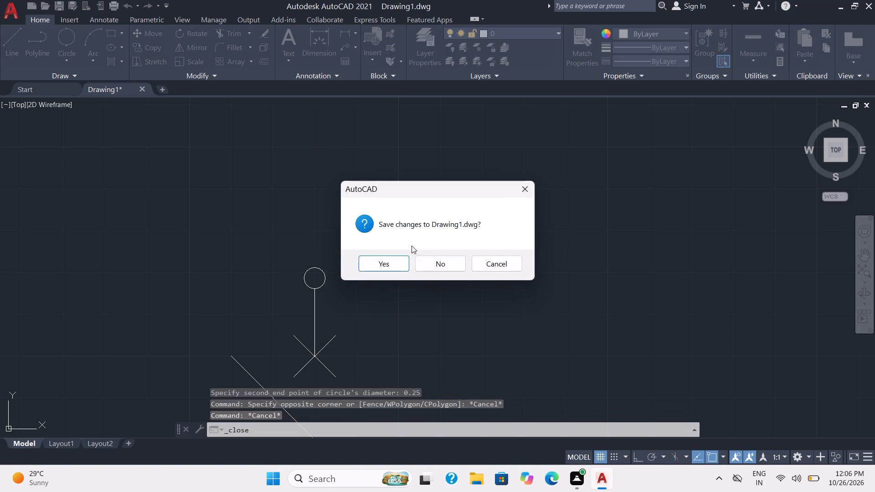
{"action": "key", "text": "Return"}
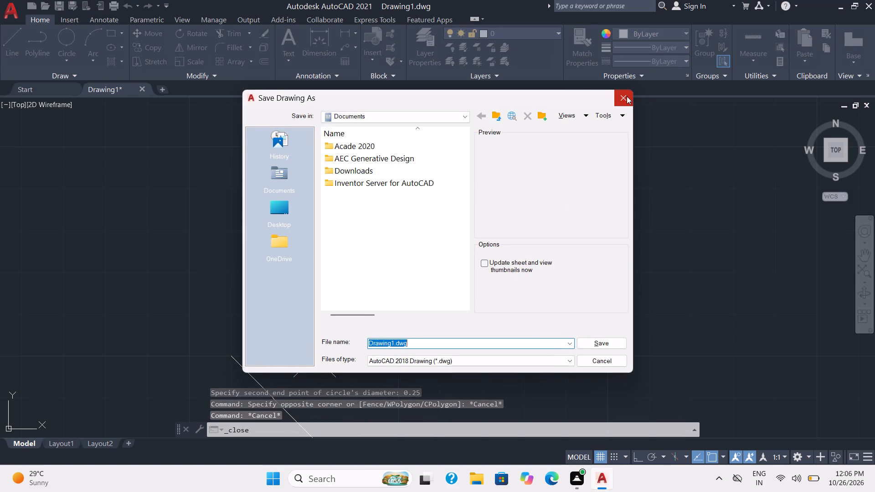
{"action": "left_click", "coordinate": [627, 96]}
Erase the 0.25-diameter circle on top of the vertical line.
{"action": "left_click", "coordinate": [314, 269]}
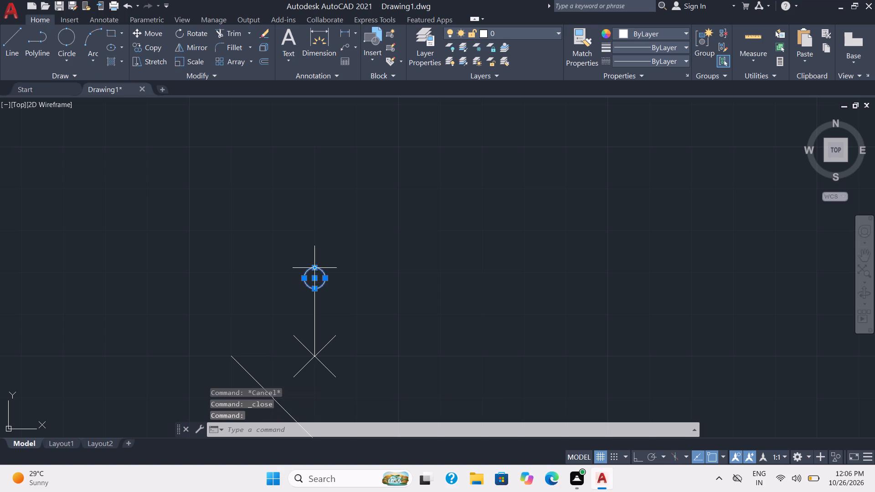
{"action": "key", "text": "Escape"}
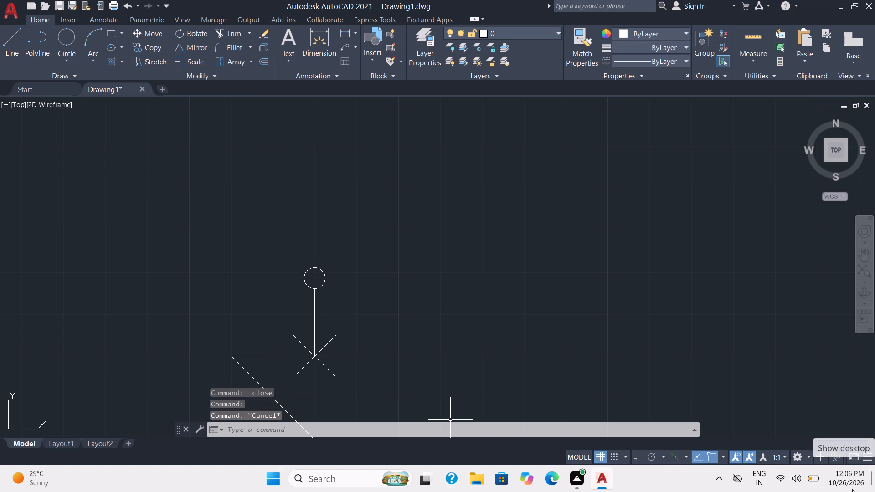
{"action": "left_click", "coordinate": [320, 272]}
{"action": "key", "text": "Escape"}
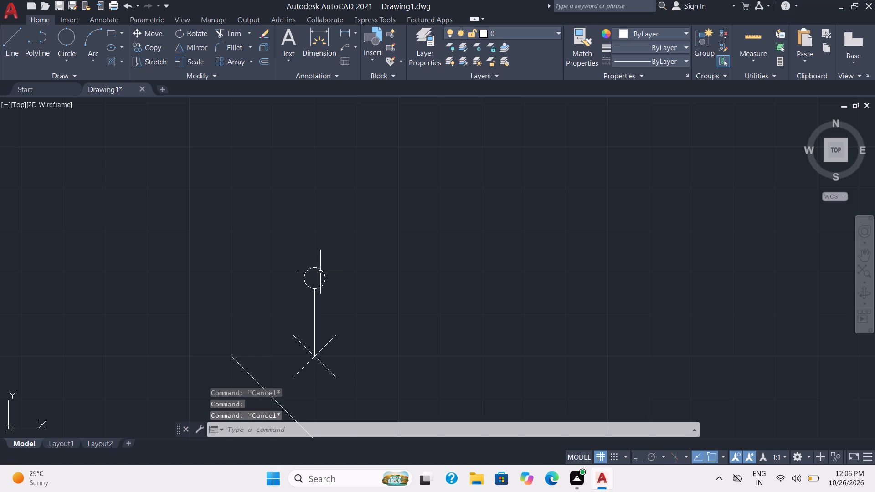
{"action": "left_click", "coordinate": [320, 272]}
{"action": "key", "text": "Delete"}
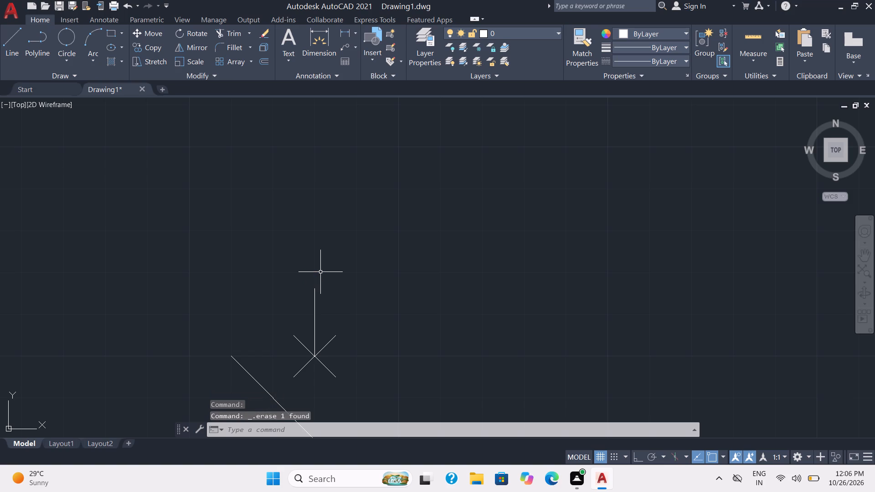
Draw a two-point circle of diameter 0.5 upward from the vertical line's top endpoint.
{"action": "left_click", "coordinate": [67, 61]}
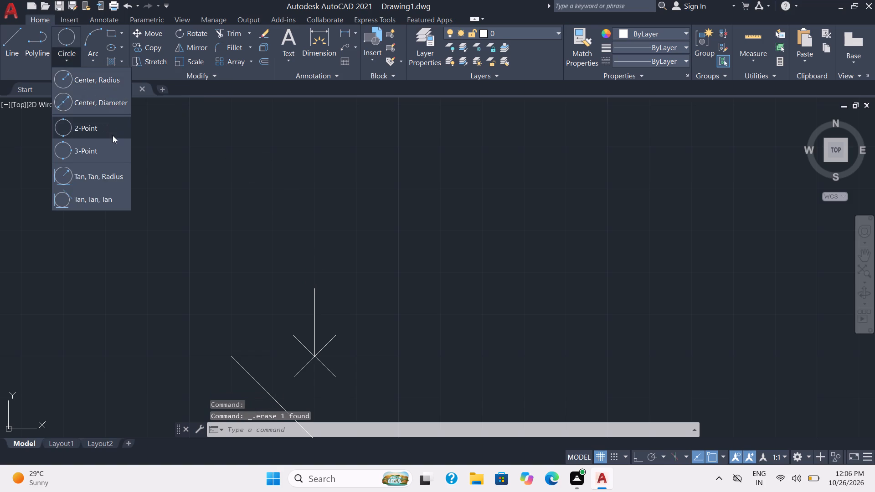
{"action": "left_click", "coordinate": [109, 134]}
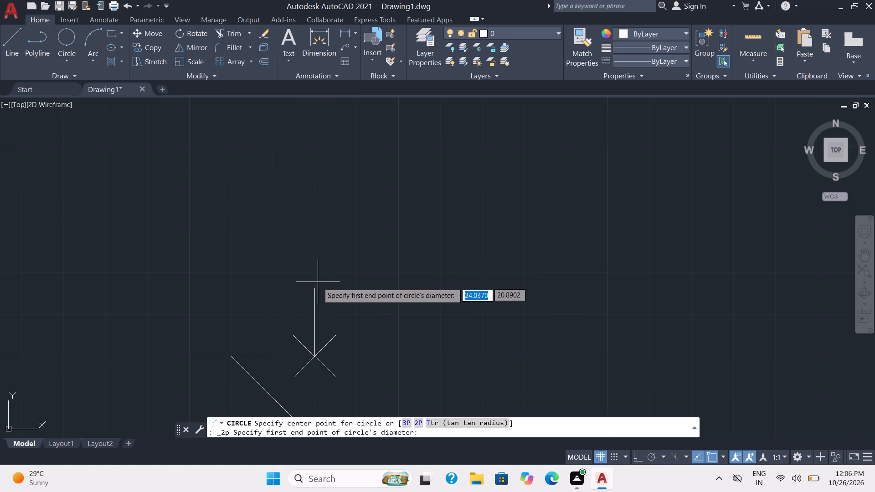
{"action": "left_click", "coordinate": [315, 287]}
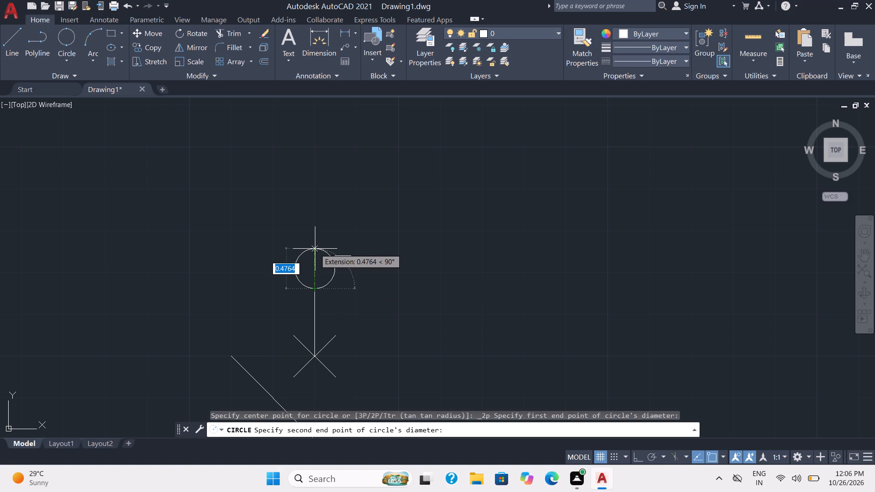
{"action": "type", "text": "0.5"}
{"action": "key", "text": "Return"}
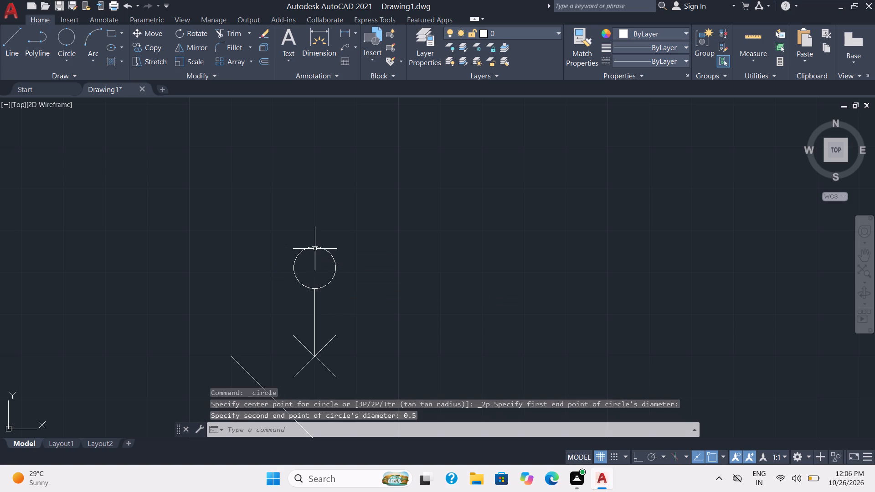
Draw a vertical line about 0.60 long upward from the top of the 0.5-diameter circle.
{"action": "left_click", "coordinate": [17, 39]}
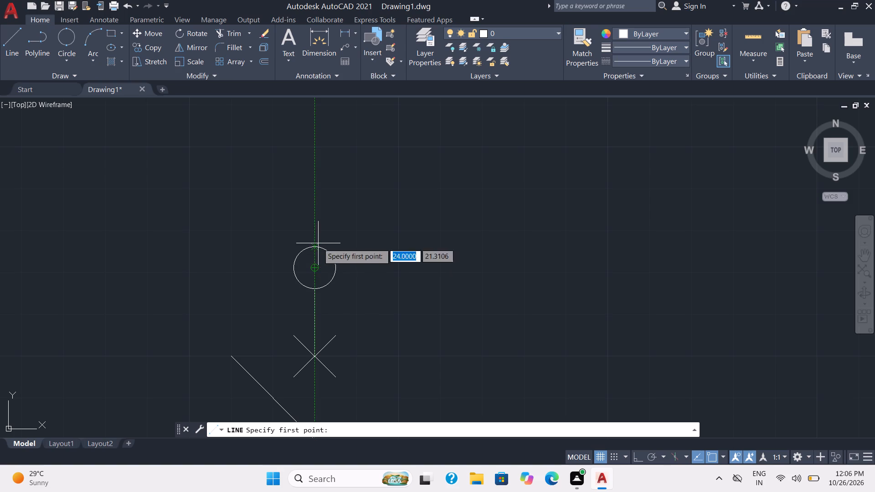
{"action": "left_click", "coordinate": [313, 249]}
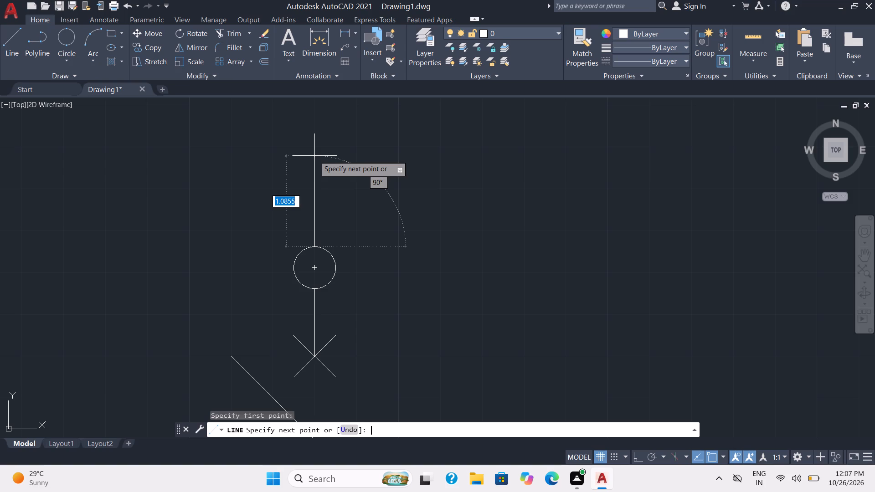
{"action": "left_click", "coordinate": [314, 196]}
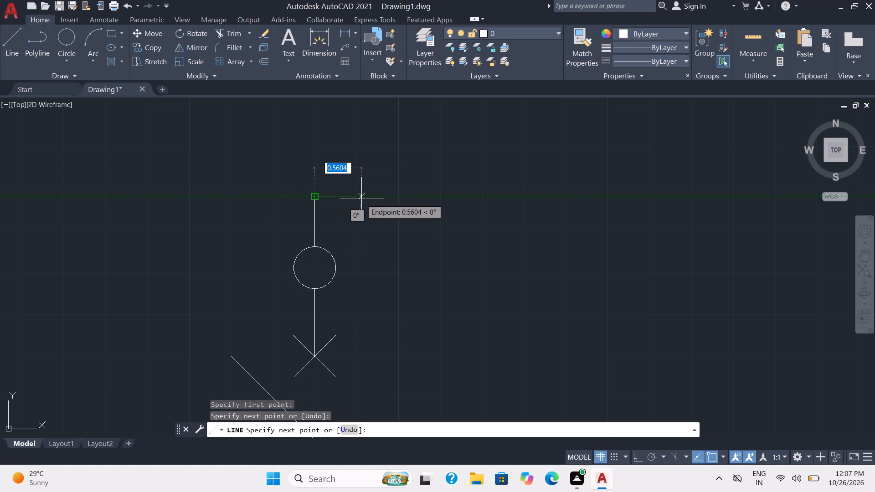
{"action": "key", "text": "Escape"}
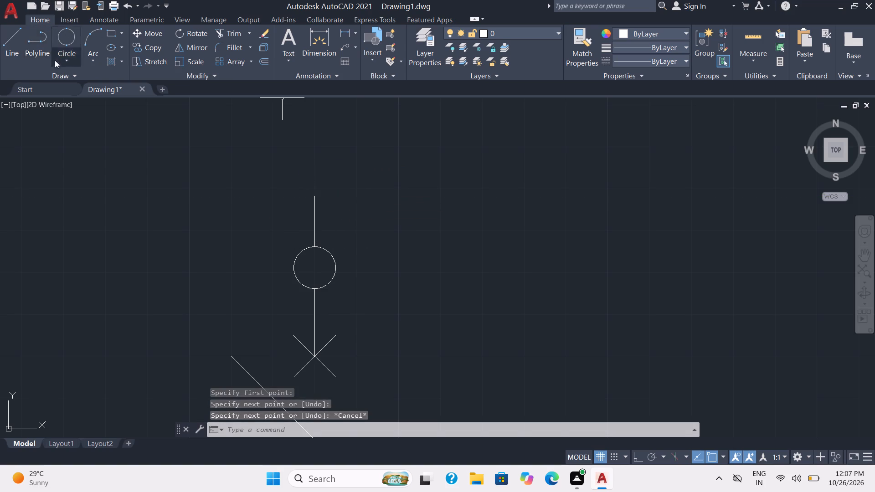
Copy the 0.5-diameter circle from its center to the top endpoint of the new vertical line.
{"action": "left_click", "coordinate": [337, 263]}
{"action": "type", "text": "co]"}
{"action": "key", "text": "Return"}
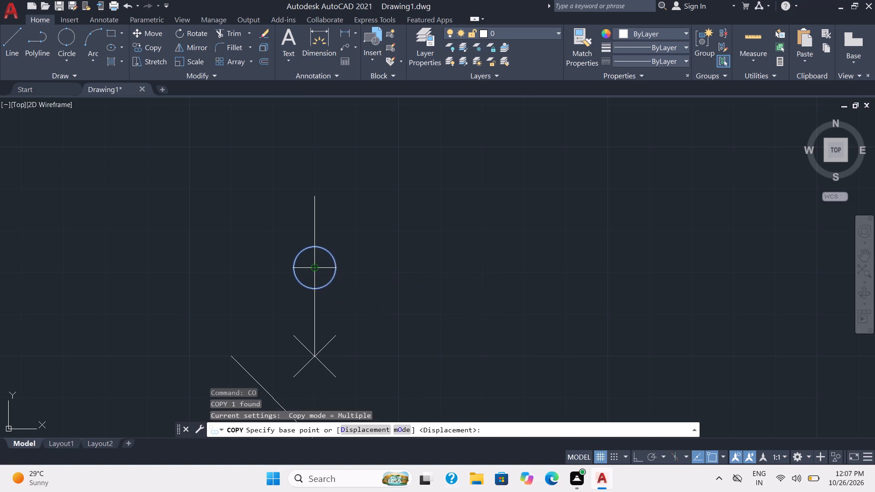
{"action": "left_click", "coordinate": [315, 271]}
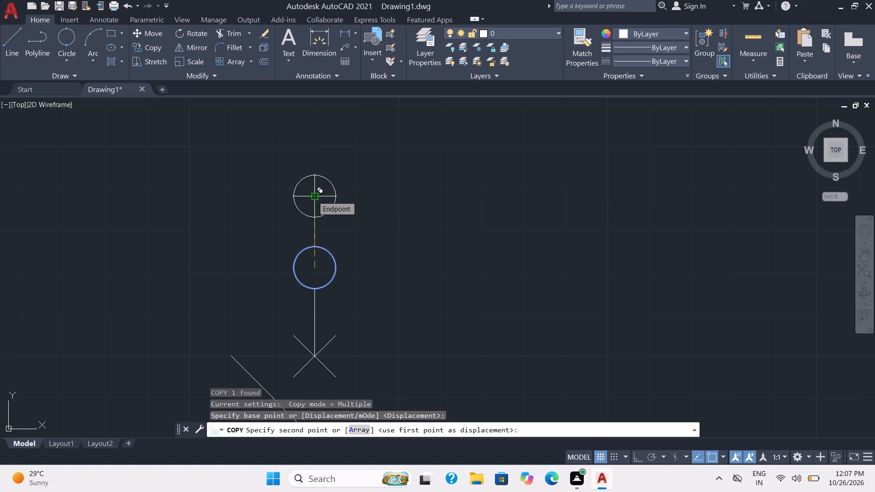
{"action": "left_click", "coordinate": [313, 196]}
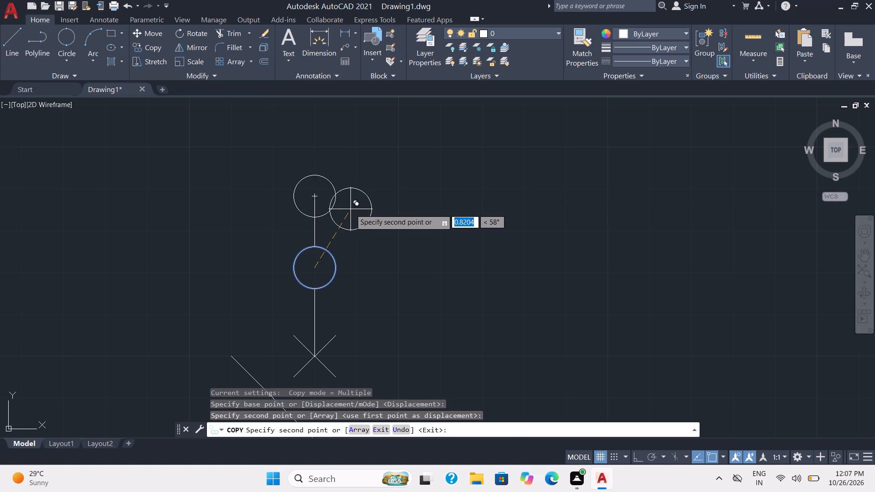
{"action": "key", "text": "Escape"}
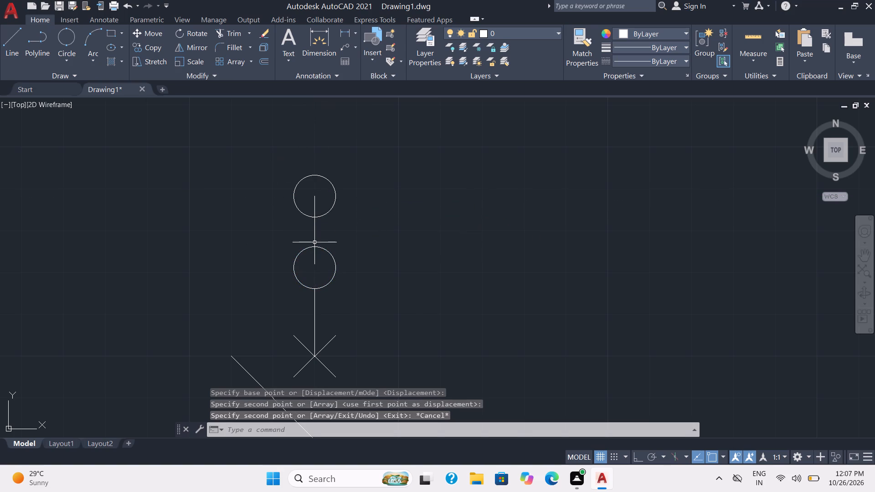
Extend the upper vertical line down through the lower circle and up to the top of the upper circle.
{"action": "left_click", "coordinate": [226, 34]}
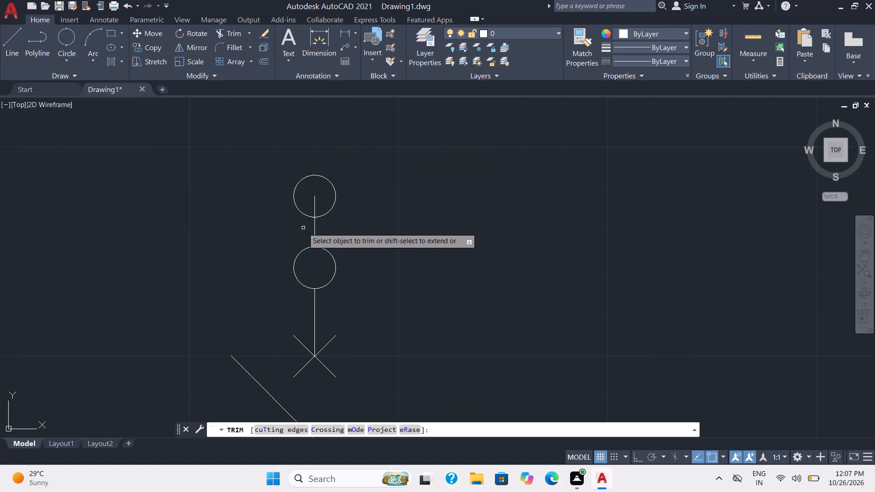
{"action": "left_click", "coordinate": [314, 234], "text": "shift"}
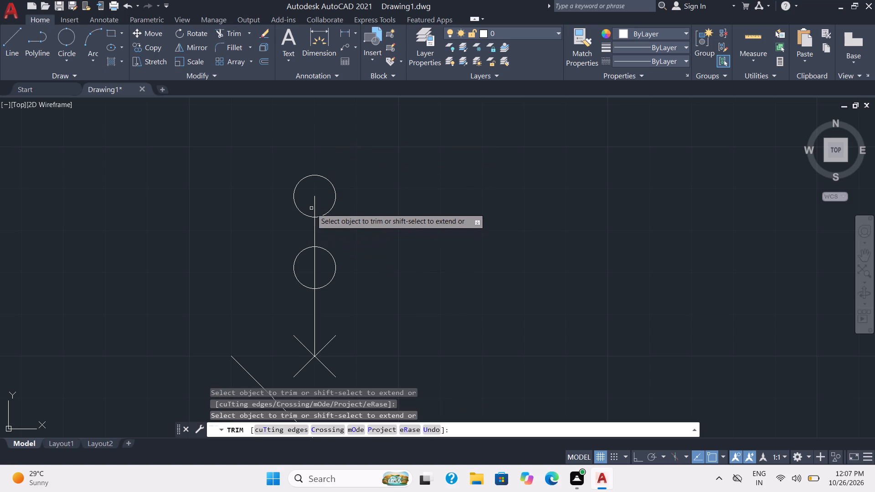
{"action": "left_click", "coordinate": [314, 201], "text": "shift"}
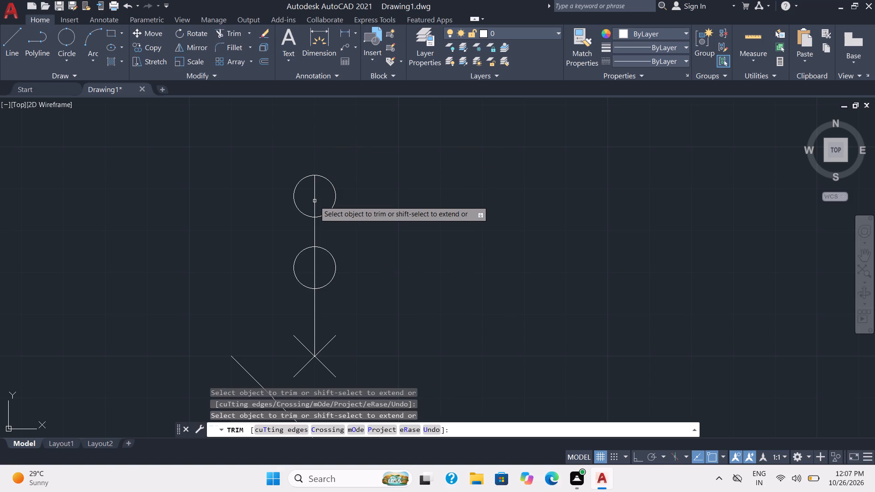
{"action": "key", "text": "Escape"}
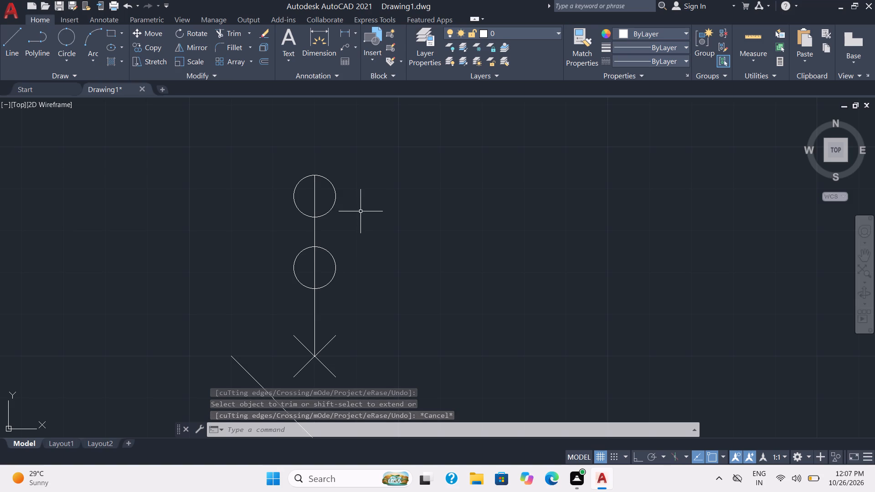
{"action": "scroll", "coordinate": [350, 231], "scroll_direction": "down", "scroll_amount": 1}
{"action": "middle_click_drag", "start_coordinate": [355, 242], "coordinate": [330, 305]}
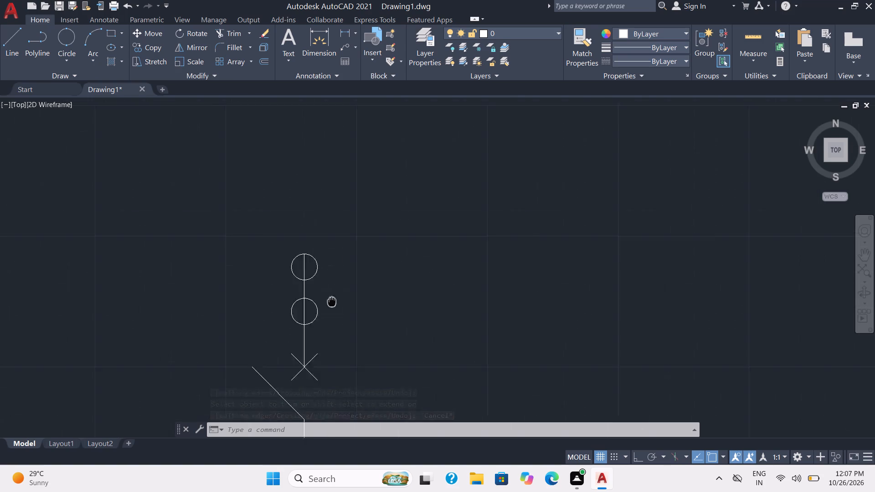
Draw a vertical line upward from the top of the upper 0.5-diameter circle, a little under three circle diameters long.
{"action": "middle_click_drag", "start_coordinate": [330, 305], "coordinate": [319, 321]}
{"action": "left_click", "coordinate": [16, 33]}
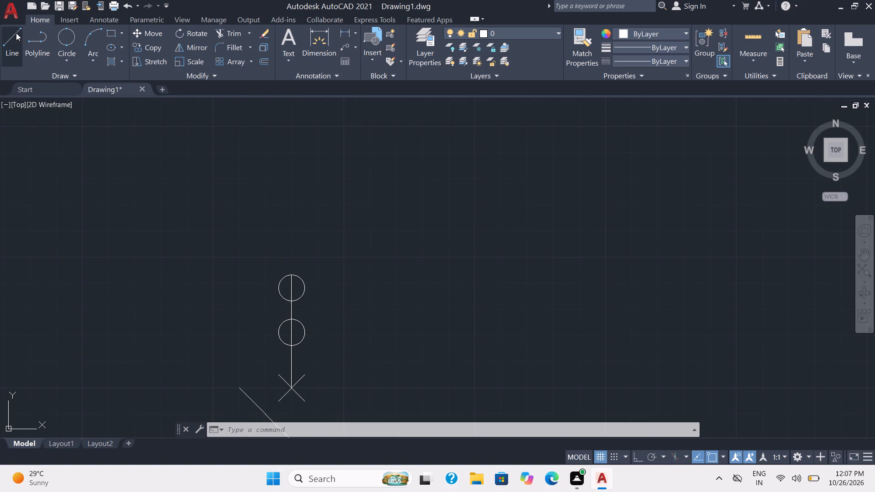
{"action": "left_click", "coordinate": [291, 275]}
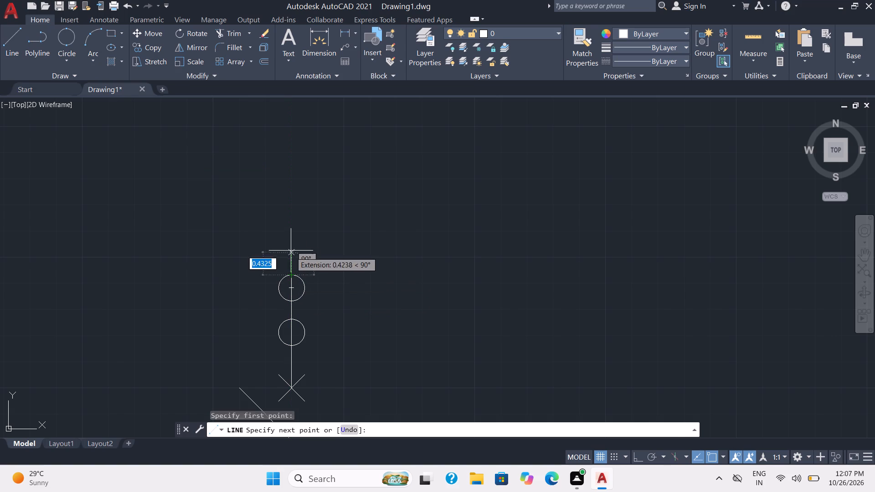
{"action": "left_click", "coordinate": [289, 204]}
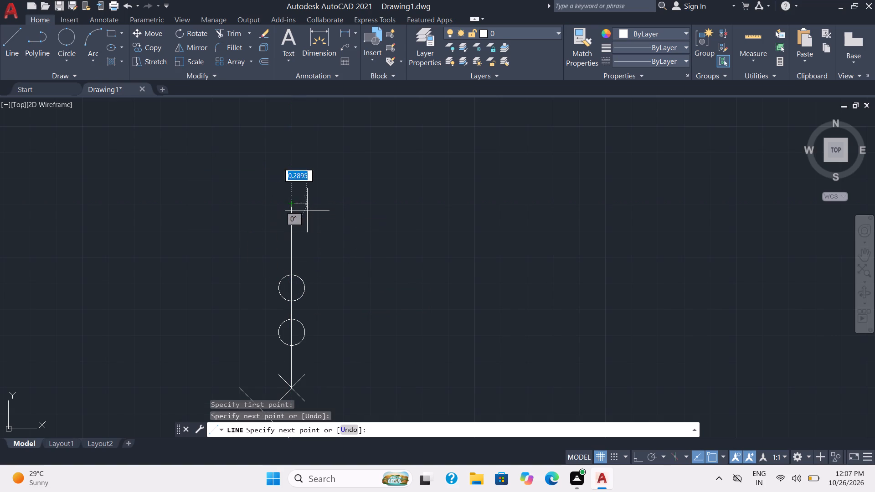
{"action": "key", "text": "Escape"}
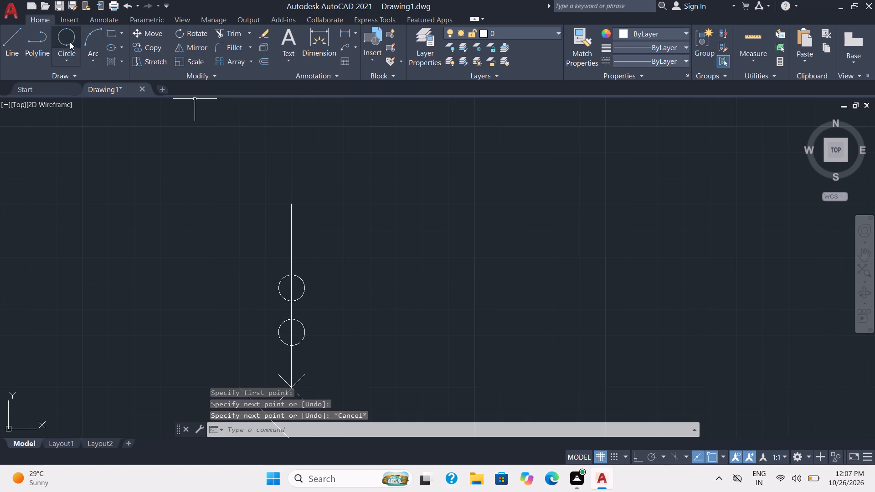
Draw a two-point circle of diameter 1 upward from the top endpoint of the new vertical line.
{"action": "left_click", "coordinate": [66, 40]}
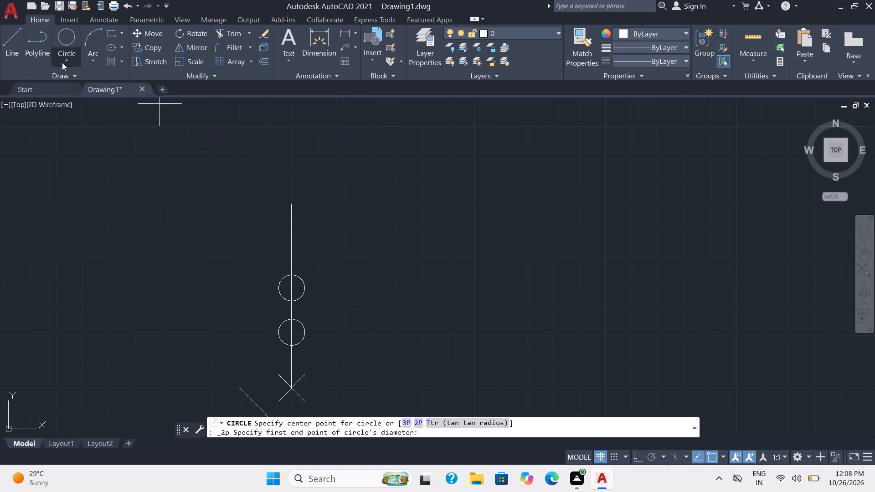
{"action": "left_click", "coordinate": [68, 61]}
{"action": "left_click", "coordinate": [82, 125]}
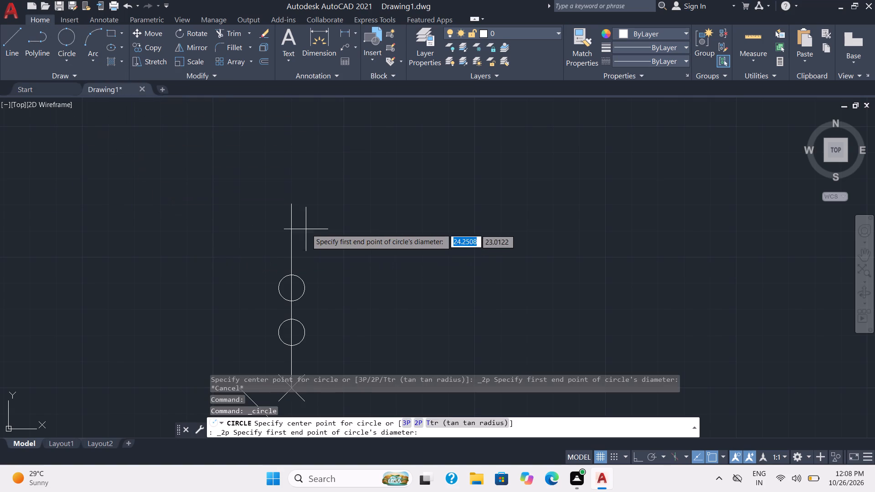
{"action": "left_click", "coordinate": [293, 207]}
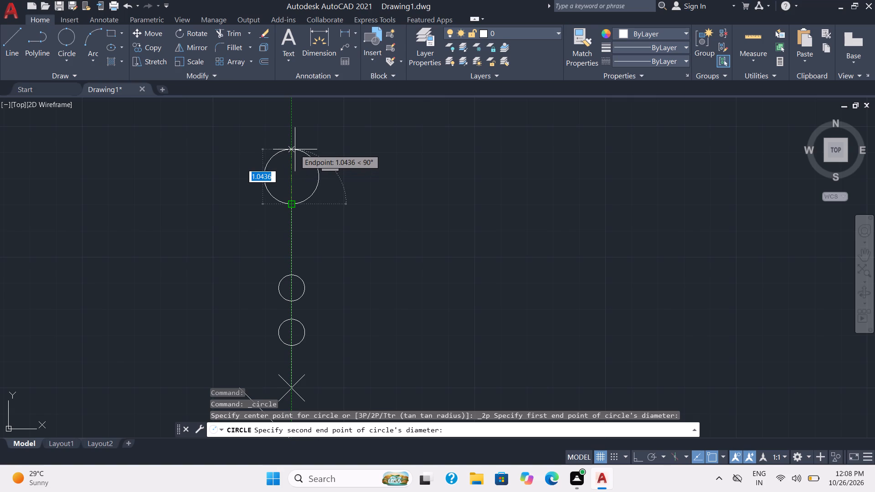
{"action": "key", "text": "1"}
{"action": "key", "text": "Return"}
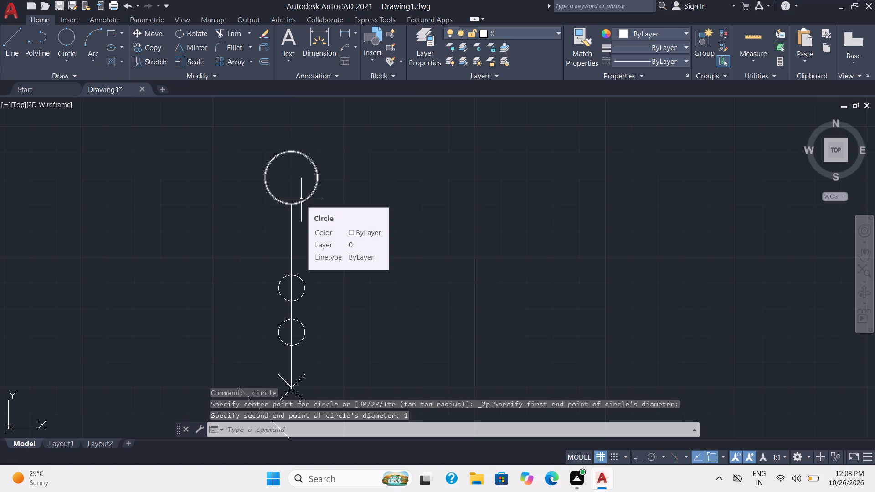
Copy the 1-diameter circle from its center about 0.67 straight up so that the two circles overlap.
{"action": "left_click", "coordinate": [307, 156]}
{"action": "type", "text": "co"}
{"action": "key", "text": "Return"}
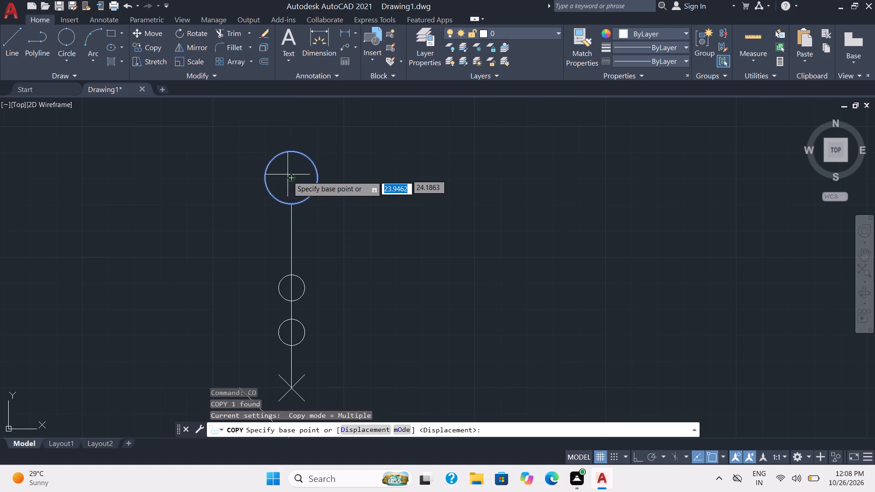
{"action": "left_click", "coordinate": [293, 176]}
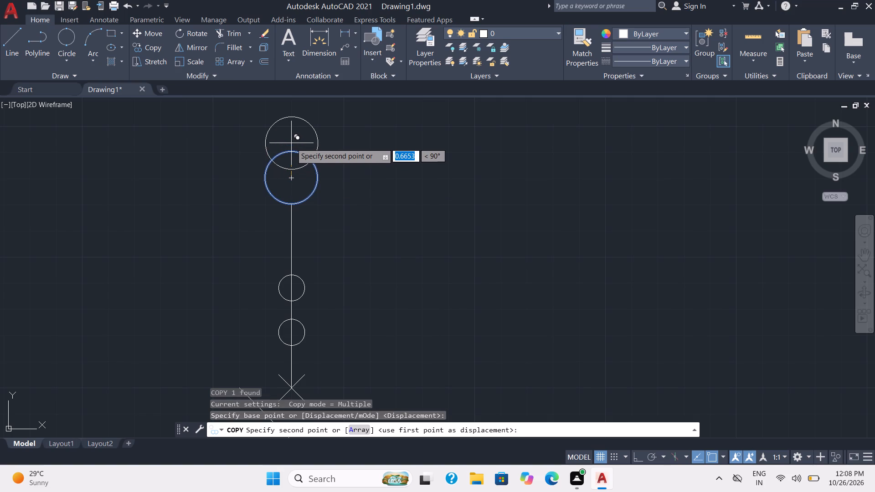
{"action": "left_click", "coordinate": [291, 143]}
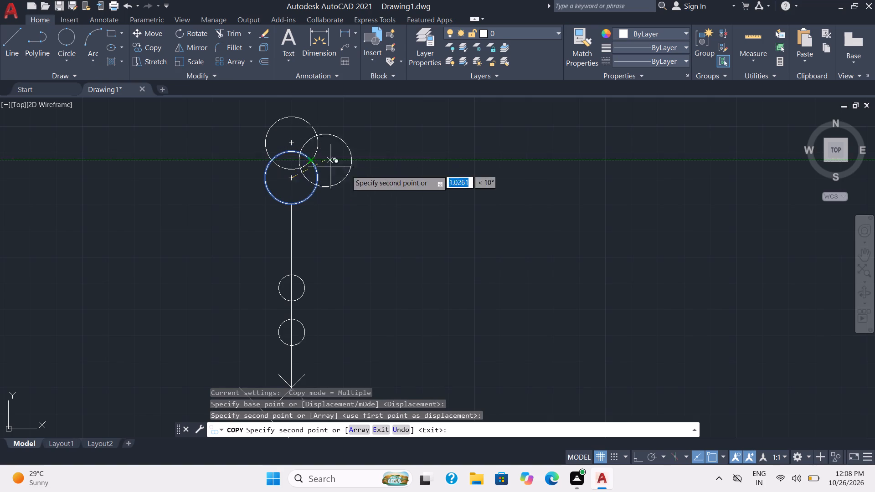
{"action": "scroll", "coordinate": [362, 175], "scroll_direction": "down", "scroll_amount": 1}
{"action": "middle_click_drag", "start_coordinate": [362, 175], "coordinate": [298, 240]}
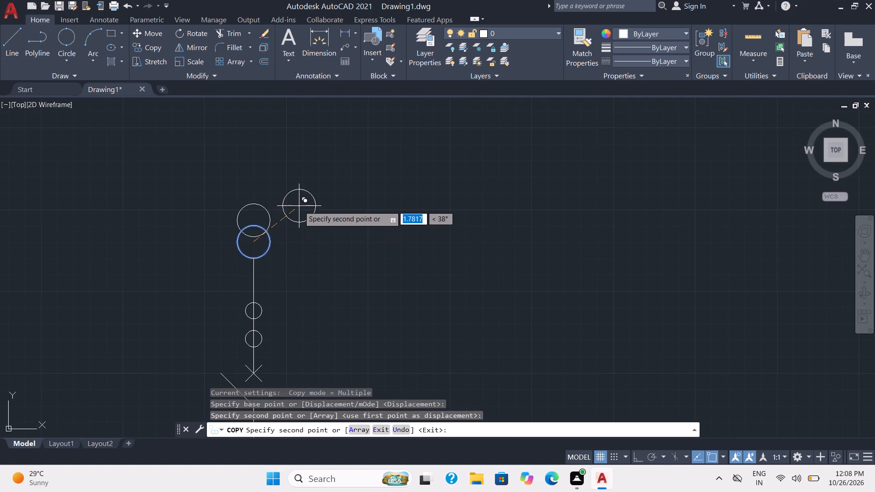
{"action": "key", "text": "Escape"}
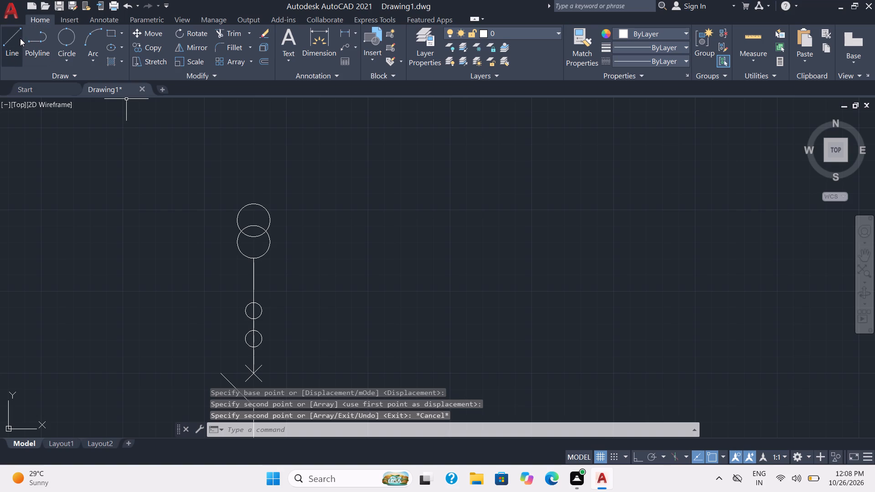
Draw a vertical line about 1.02 long upward from the top of the upper 1-diameter circle.
{"action": "left_click", "coordinate": [20, 38]}
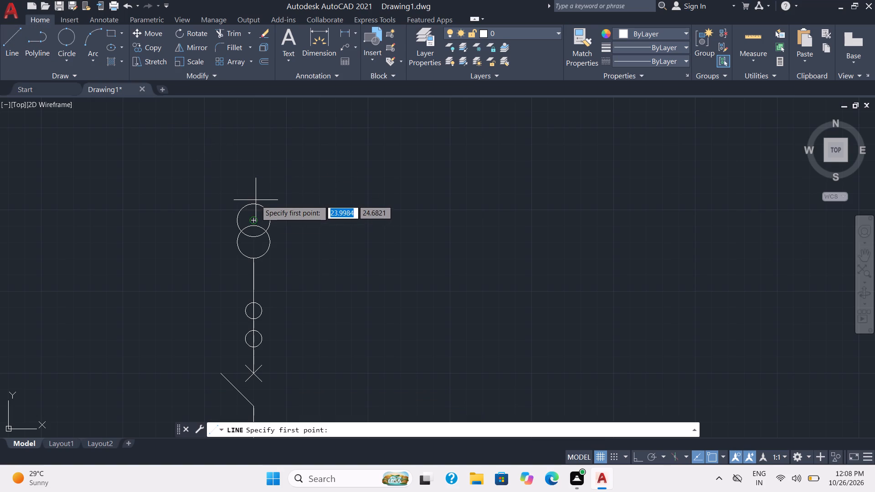
{"action": "left_click", "coordinate": [254, 205]}
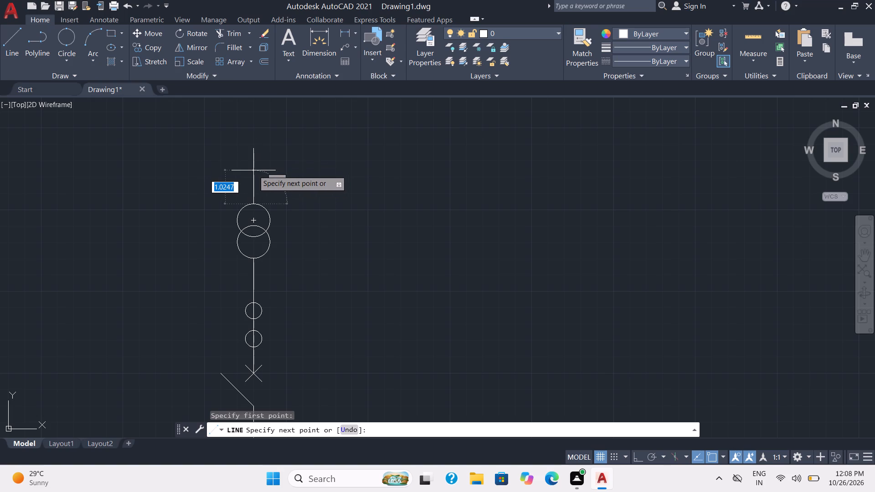
{"action": "left_click", "coordinate": [253, 170]}
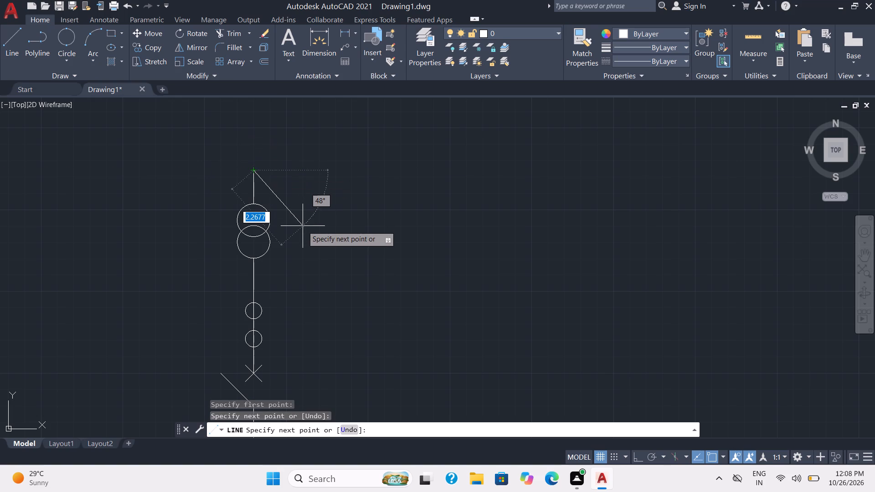
{"action": "key", "text": "Escape"}
Copy the upper 0.5-diameter circle from its center about 4.06 straight up, around the top end of the new line.
{"action": "left_click", "coordinate": [261, 313]}
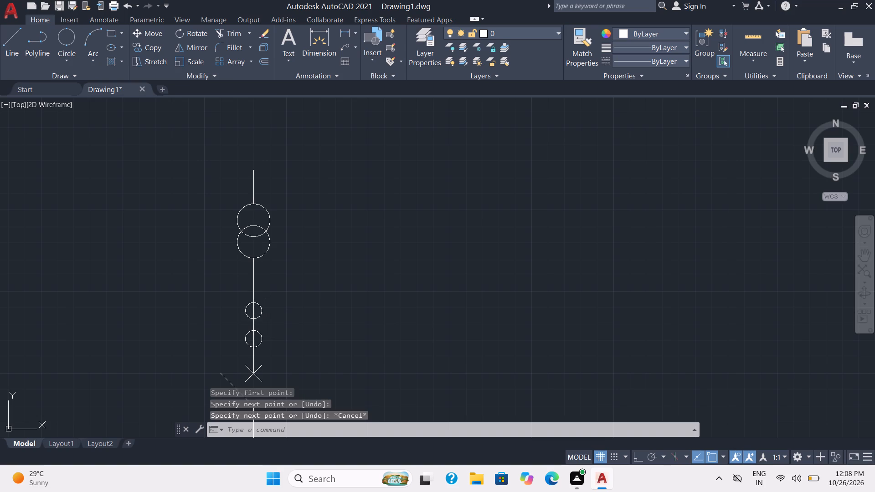
{"action": "type", "text": "co"}
{"action": "key", "text": "Return"}
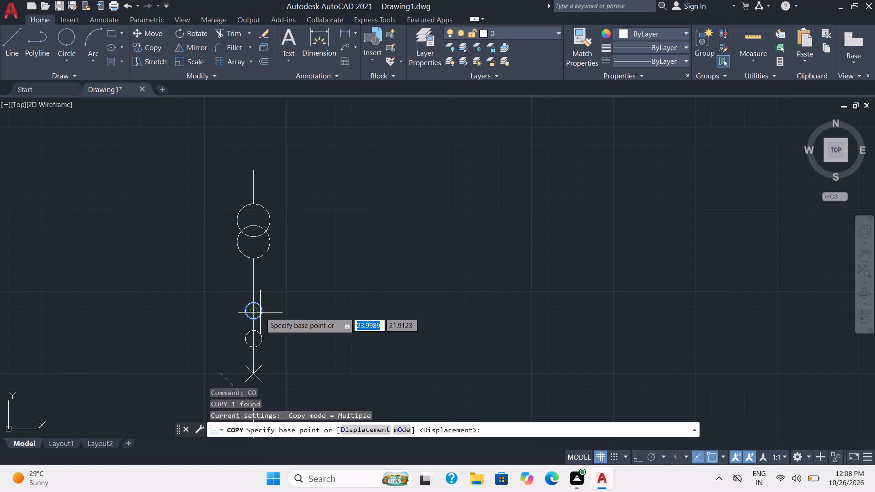
{"action": "left_click", "coordinate": [253, 313]}
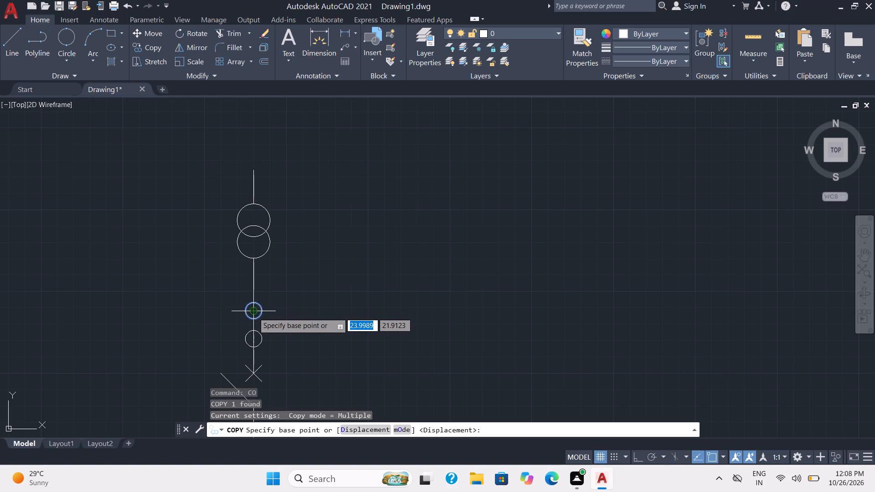
{"action": "left_click", "coordinate": [248, 178]}
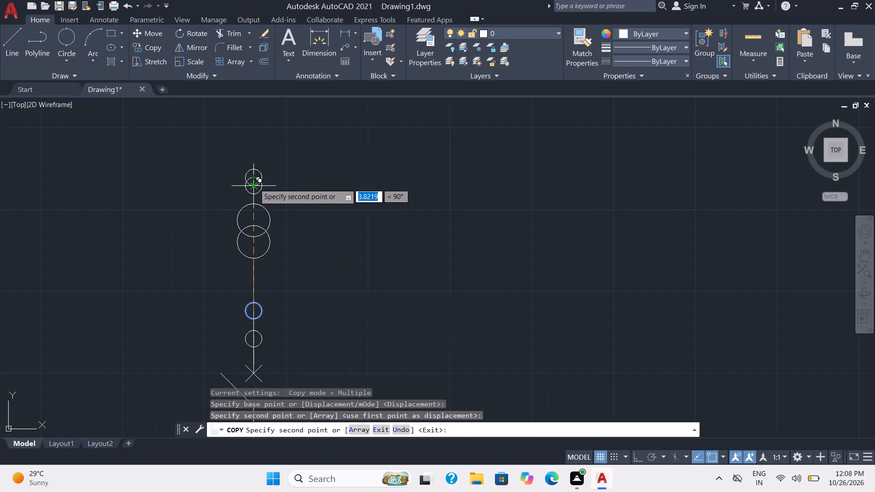
{"action": "key", "text": "Escape"}
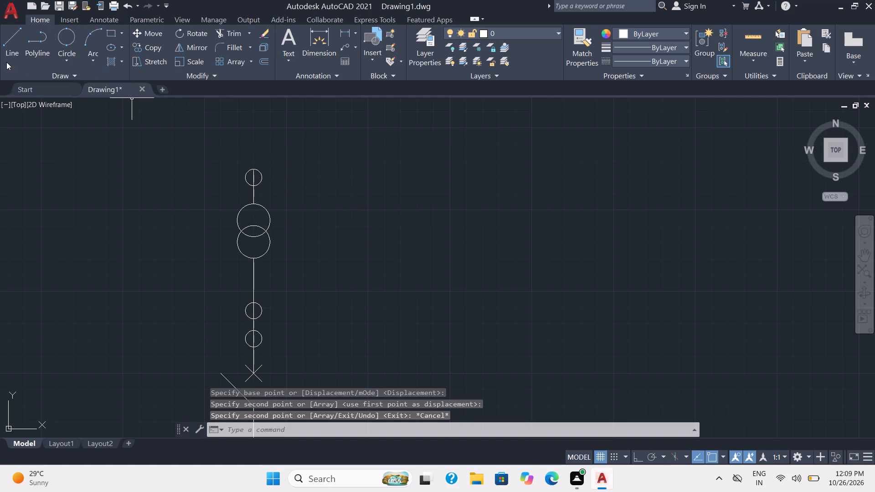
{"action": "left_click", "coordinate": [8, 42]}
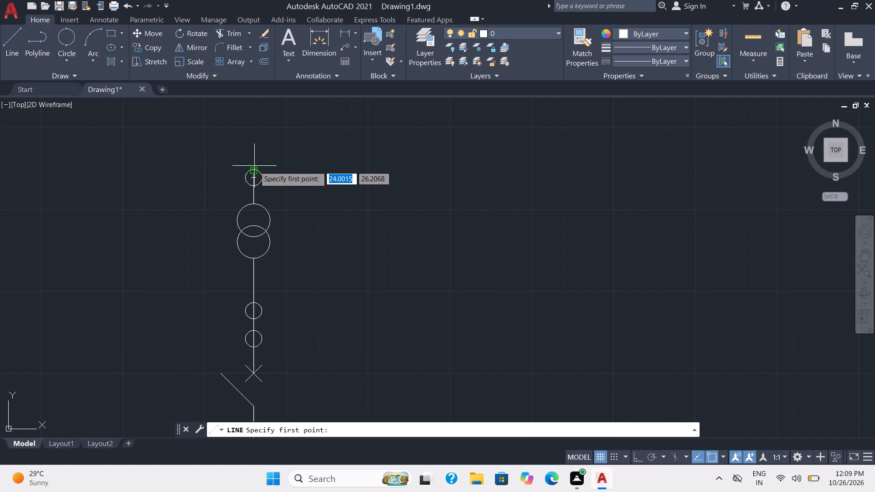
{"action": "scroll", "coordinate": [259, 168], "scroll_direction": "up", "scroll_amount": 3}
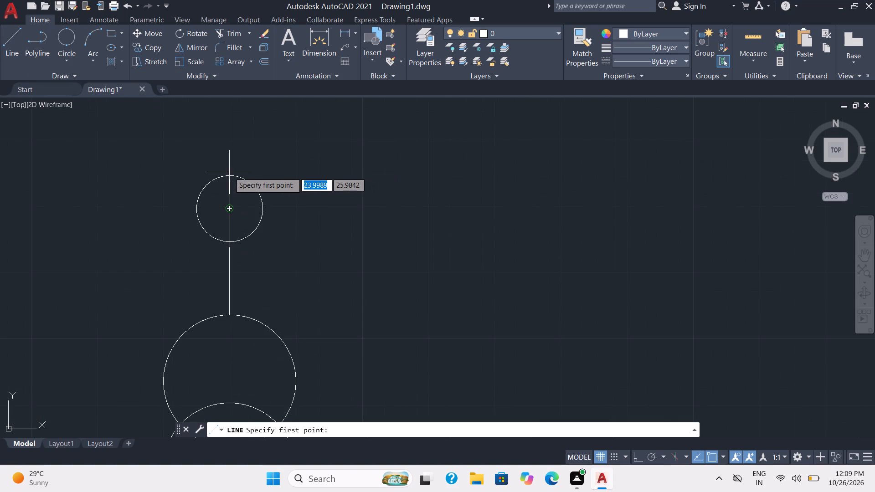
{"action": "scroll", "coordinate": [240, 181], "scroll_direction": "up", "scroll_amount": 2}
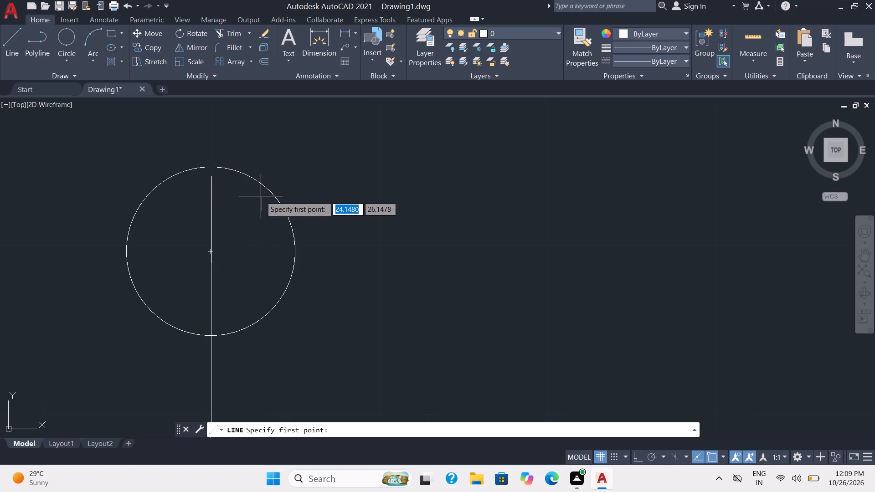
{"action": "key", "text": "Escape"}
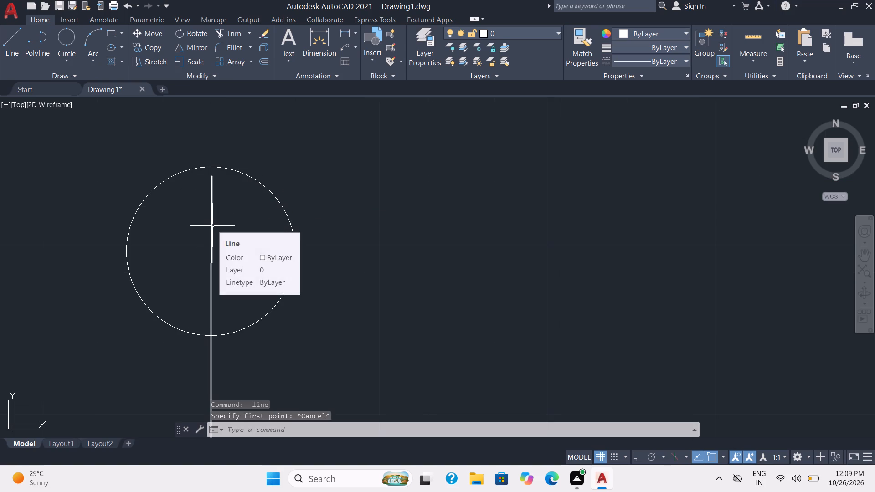
Extend the topmost vertical line up to the top of the copied 0.5-diameter circle.
{"action": "scroll", "coordinate": [212, 225], "scroll_direction": "down", "scroll_amount": 1}
{"action": "scroll", "coordinate": [212, 225], "scroll_direction": "up", "scroll_amount": 2}
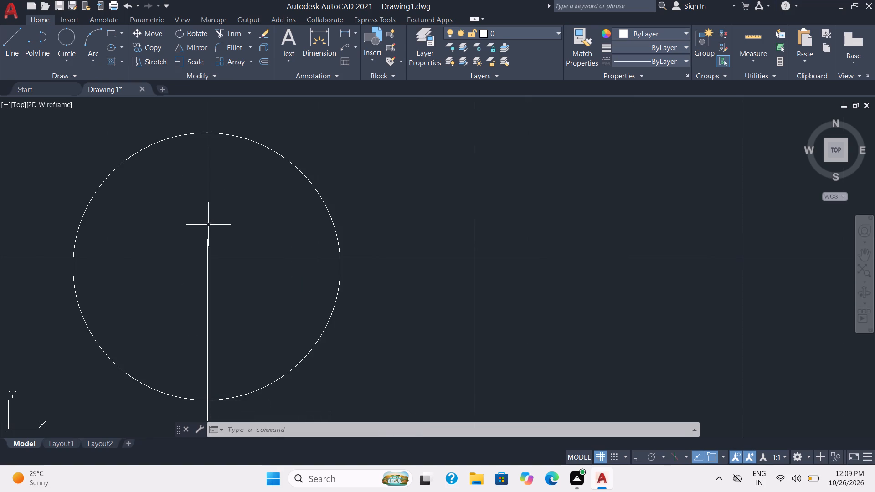
{"action": "left_click", "coordinate": [229, 27]}
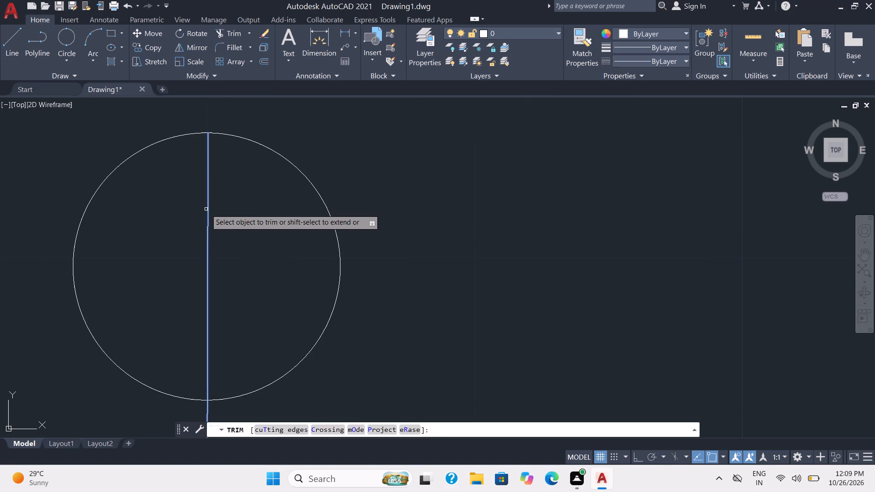
{"action": "left_click", "coordinate": [206, 209], "text": "shift"}
Draw a short vertical line about 0.2 long upward from the top of the topmost 0.5-diameter circle.
{"action": "scroll", "coordinate": [266, 202], "scroll_direction": "down", "scroll_amount": 2}
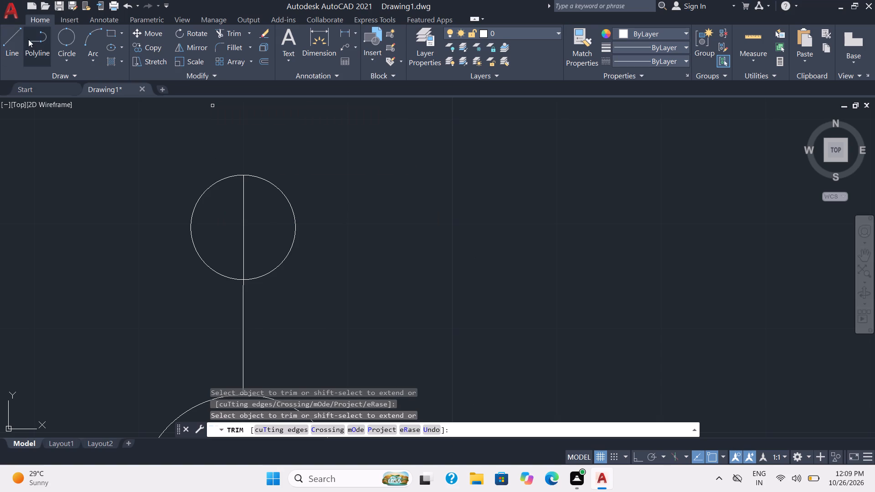
{"action": "left_click", "coordinate": [4, 30]}
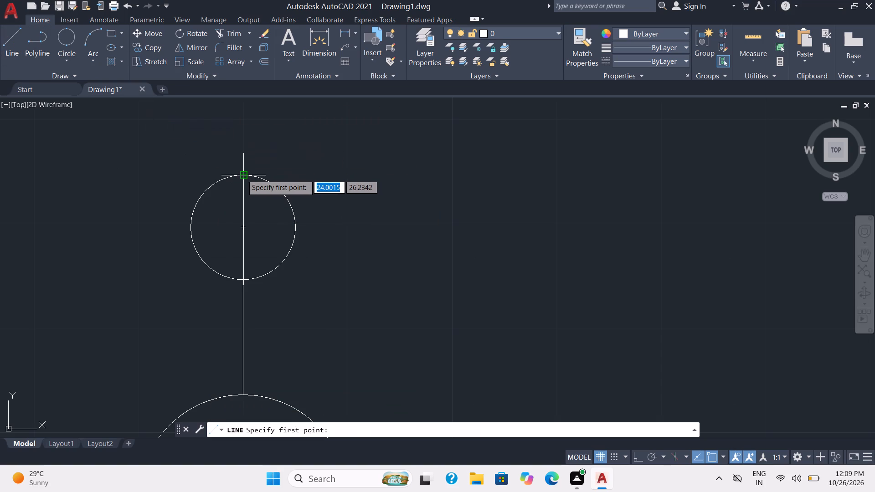
{"action": "left_click", "coordinate": [242, 174]}
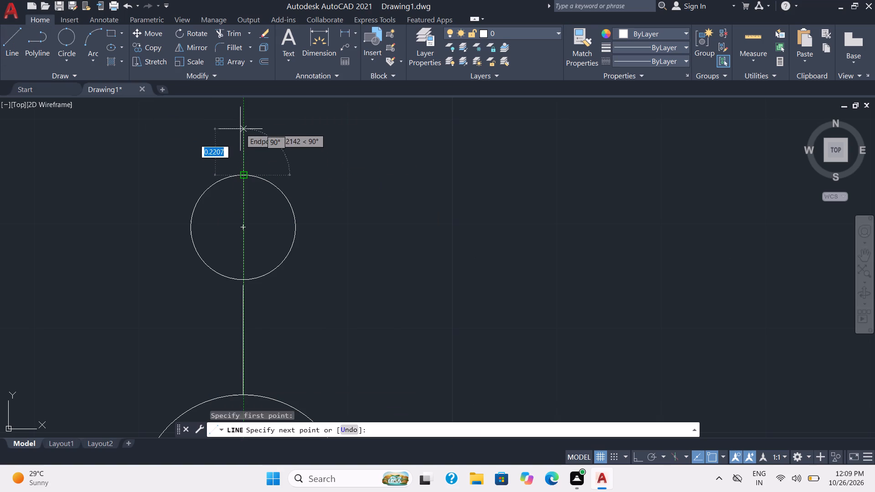
{"action": "left_click", "coordinate": [241, 126]}
{"action": "key", "text": "Escape"}
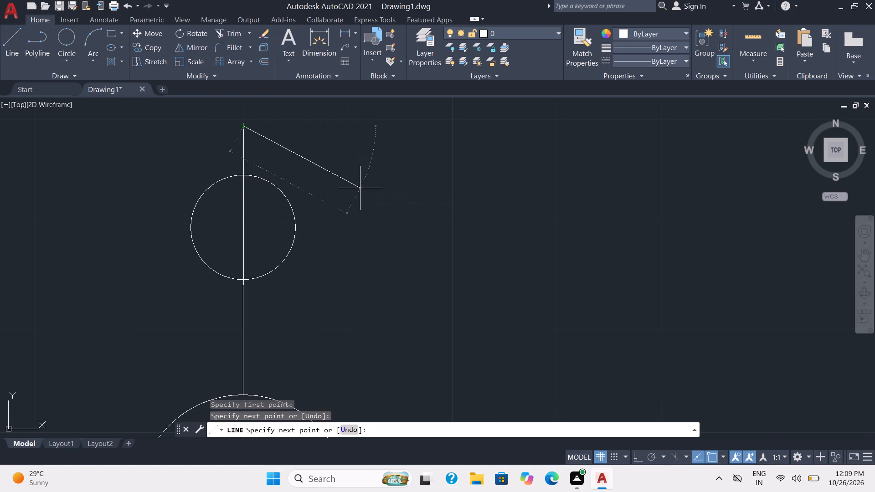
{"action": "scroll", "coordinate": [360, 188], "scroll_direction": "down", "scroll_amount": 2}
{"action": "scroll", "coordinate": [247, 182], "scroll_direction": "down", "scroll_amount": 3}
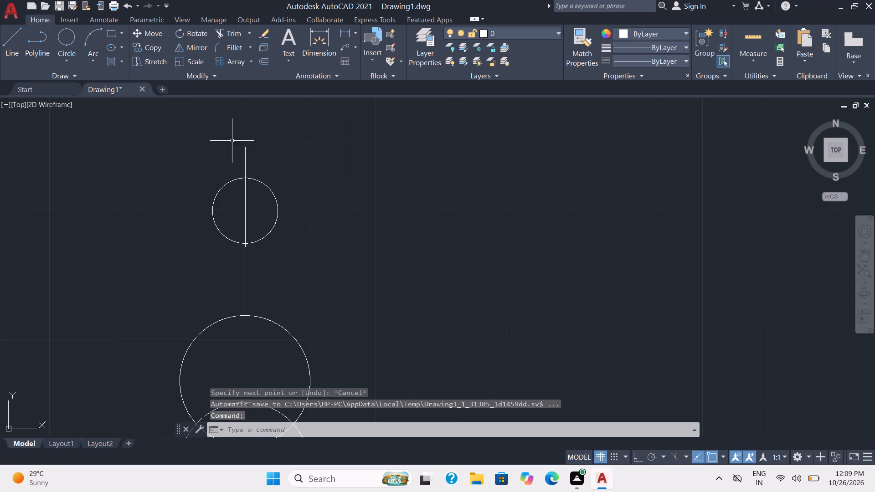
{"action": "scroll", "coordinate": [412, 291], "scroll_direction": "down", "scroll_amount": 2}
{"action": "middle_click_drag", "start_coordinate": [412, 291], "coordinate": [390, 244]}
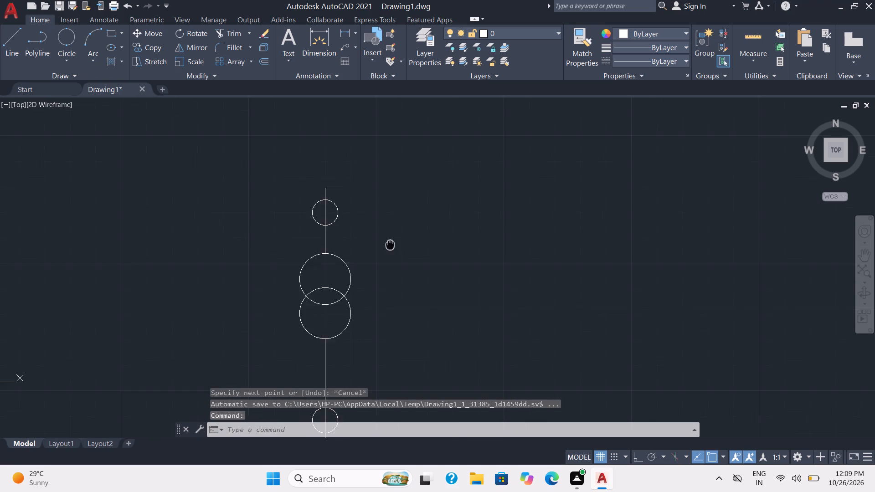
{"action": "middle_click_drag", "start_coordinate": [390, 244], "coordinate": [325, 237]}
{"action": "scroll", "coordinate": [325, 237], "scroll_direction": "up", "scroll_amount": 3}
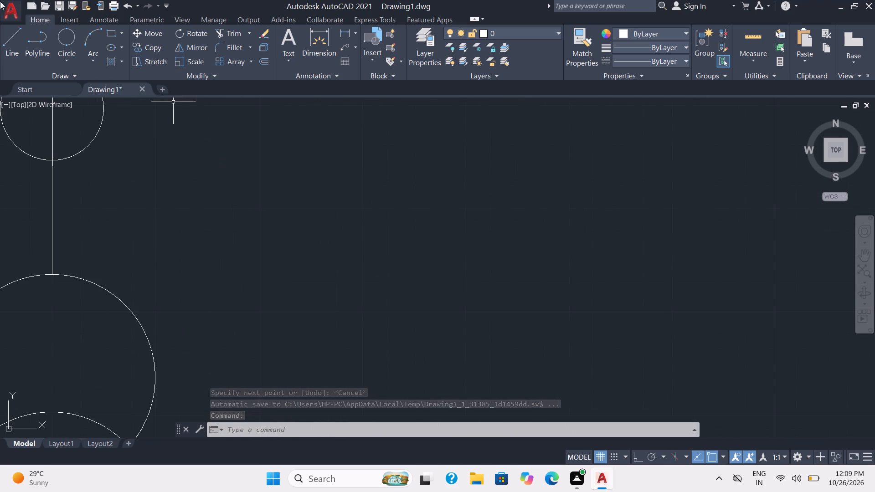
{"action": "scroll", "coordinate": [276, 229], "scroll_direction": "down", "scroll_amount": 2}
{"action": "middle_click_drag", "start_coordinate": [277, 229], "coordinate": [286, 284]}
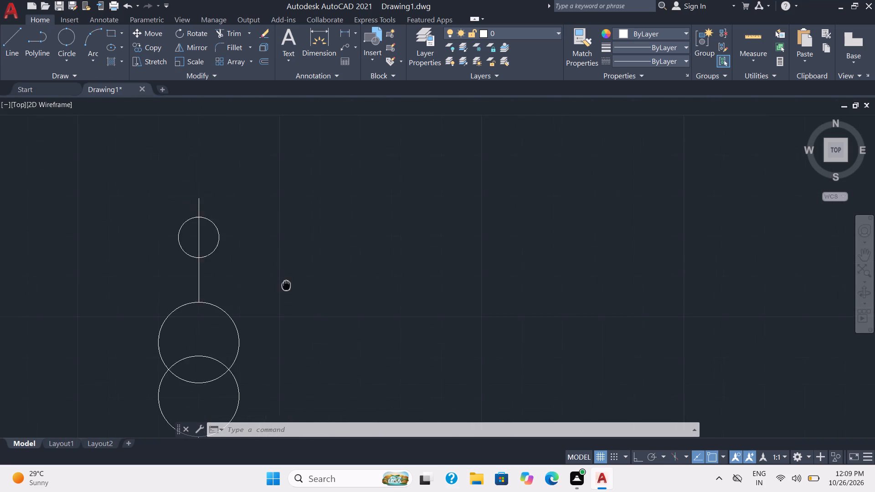
With Ortho on, draw connected lines from the topmost small circle's right quadrant: about 0.26 right, 0.15 down, 0.35 right and 0.15 up.
{"action": "middle_click_drag", "start_coordinate": [286, 284], "coordinate": [297, 262]}
{"action": "left_click", "coordinate": [10, 46]}
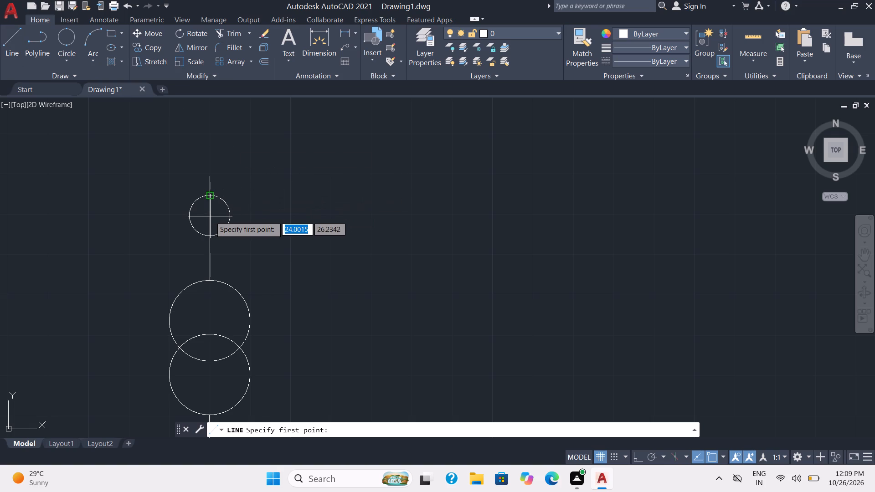
{"action": "scroll", "coordinate": [210, 216], "scroll_direction": "up", "scroll_amount": 2}
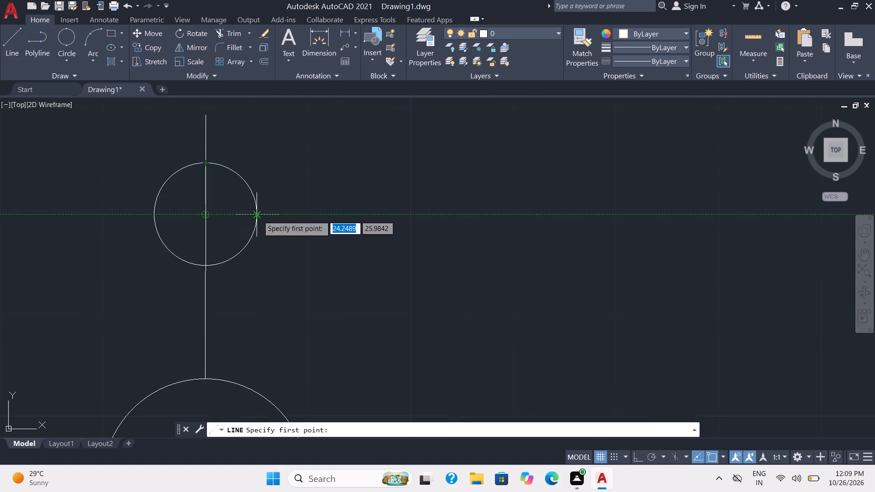
{"action": "left_click", "coordinate": [258, 215]}
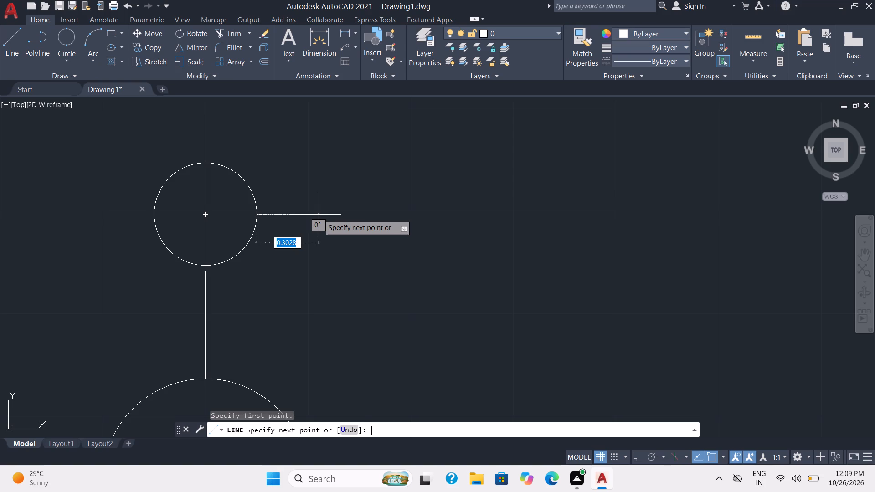
{"action": "left_click", "coordinate": [319, 215]}
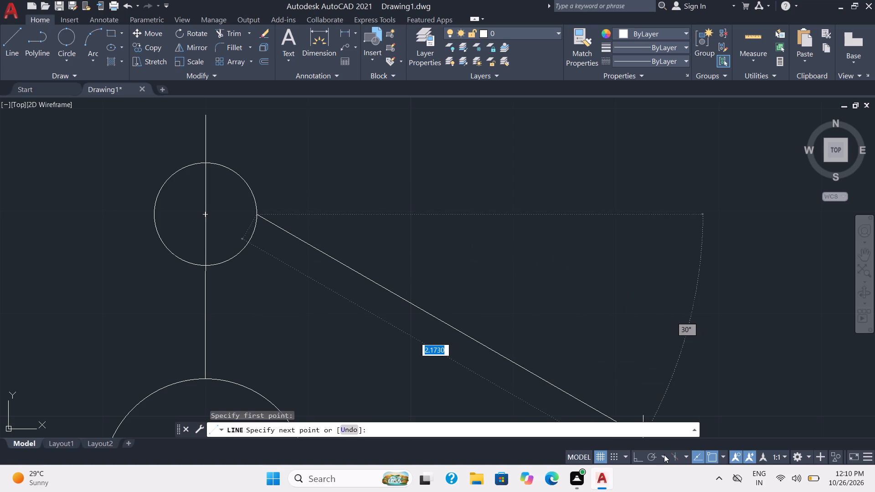
{"action": "left_click", "coordinate": [649, 456]}
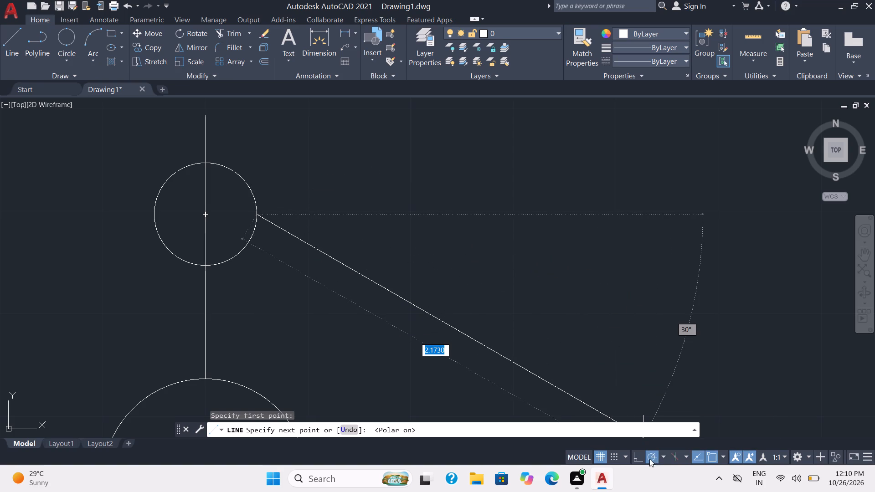
{"action": "left_click", "coordinate": [638, 459]}
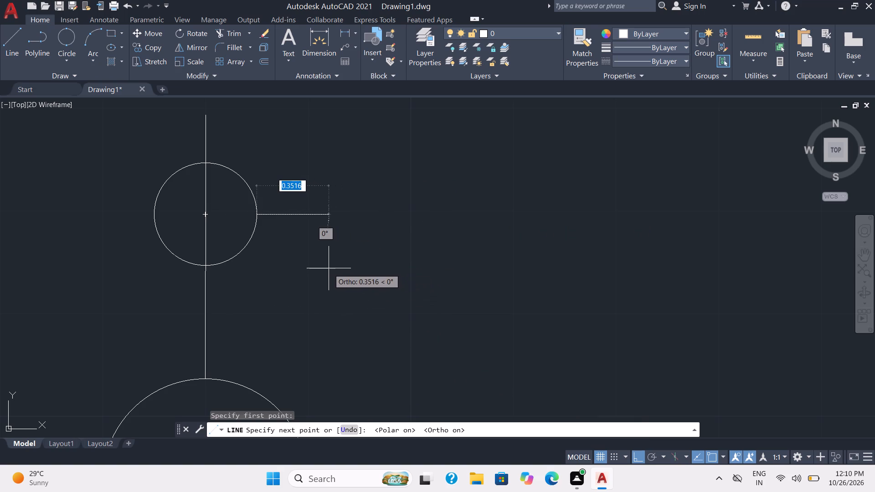
{"action": "left_click", "coordinate": [309, 251]}
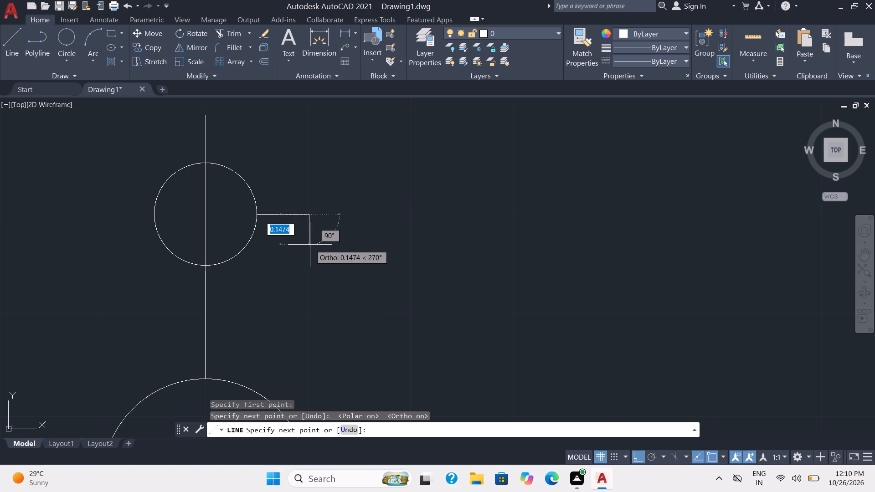
{"action": "left_click", "coordinate": [310, 245]}
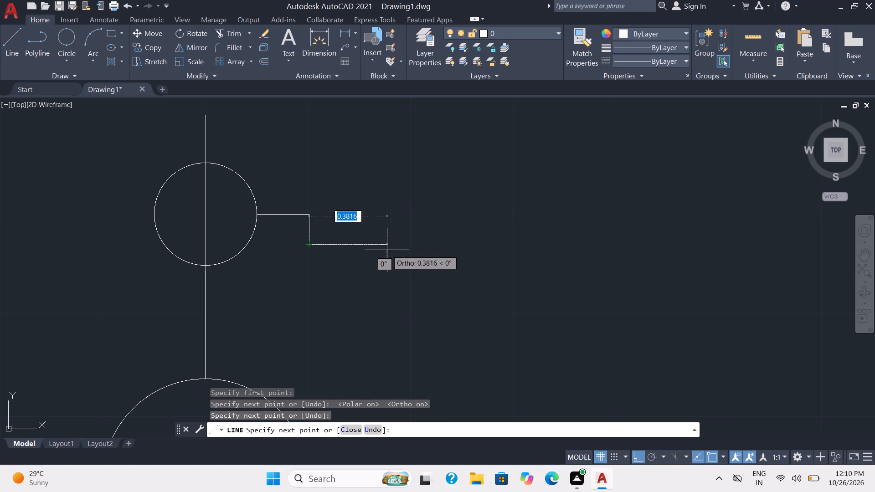
{"action": "left_click", "coordinate": [381, 247]}
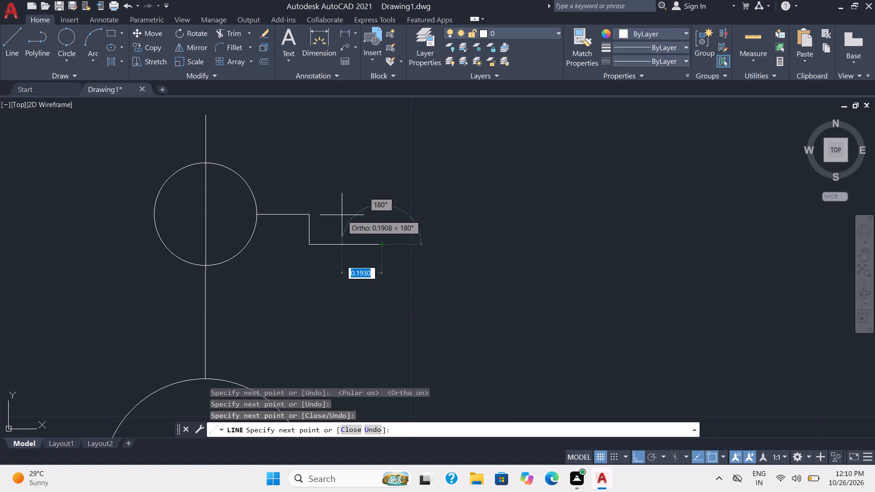
{"action": "left_click", "coordinate": [380, 214]}
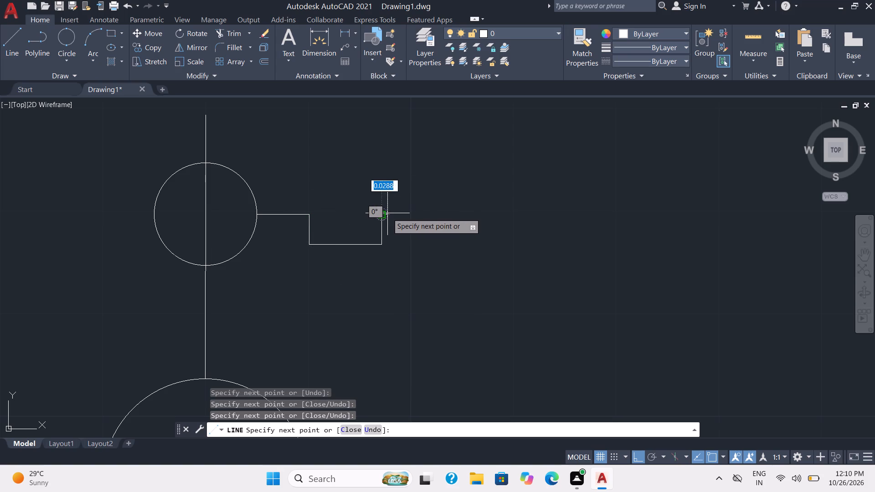
{"action": "key", "text": "Escape"}
Mirror the three half-box lines about the horizontal connector's axis, keeping the source lines, to complete the rectangle.
{"action": "left_click", "coordinate": [419, 260]}
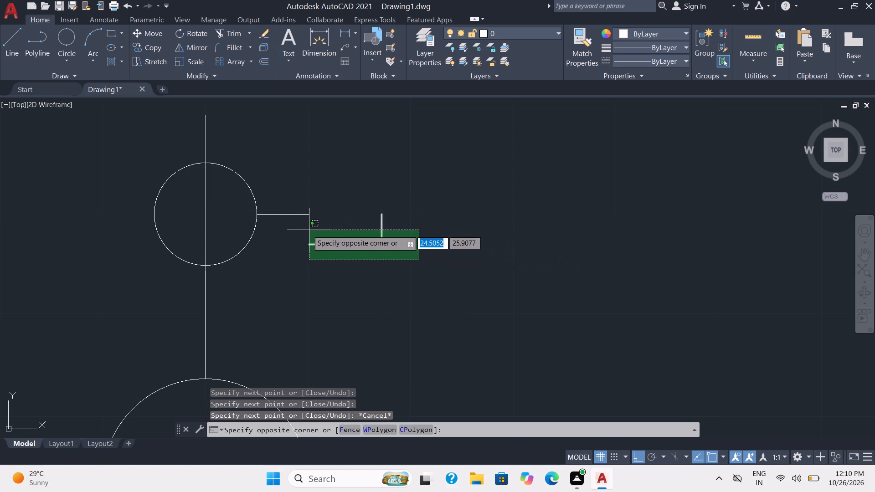
{"action": "left_click", "coordinate": [297, 229]}
{"action": "type", "text": "mi"}
{"action": "key", "text": "Return"}
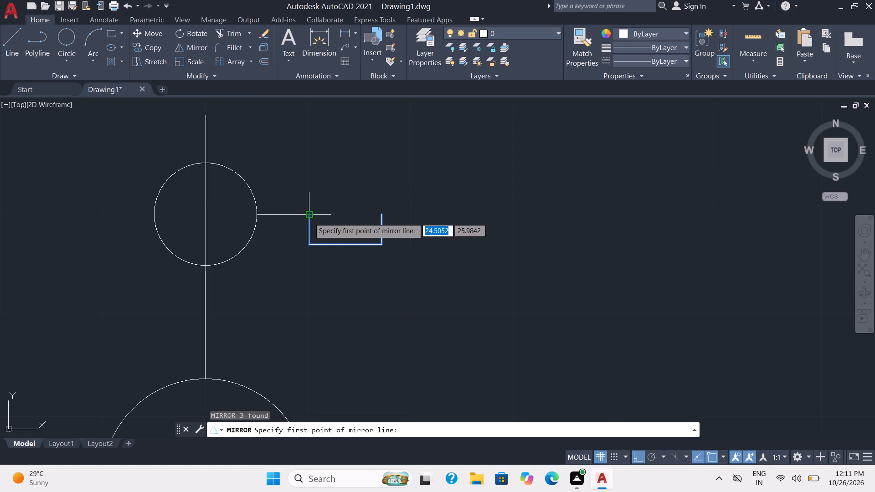
{"action": "left_click", "coordinate": [309, 216]}
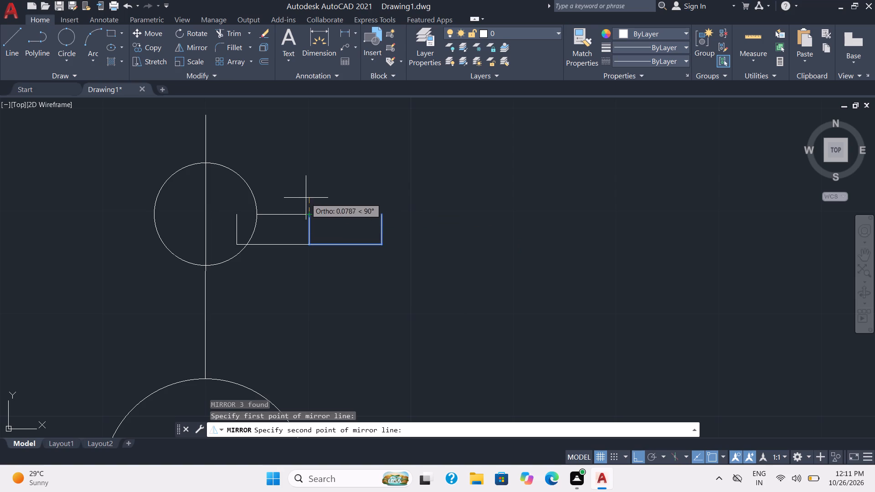
{"action": "left_click", "coordinate": [352, 229]}
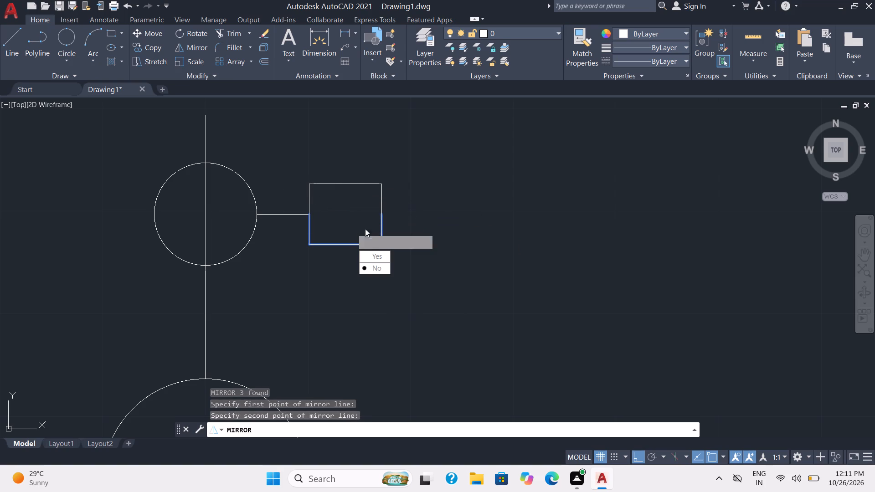
{"action": "left_click_drag", "start_coordinate": [379, 269], "coordinate": [352, 229]}
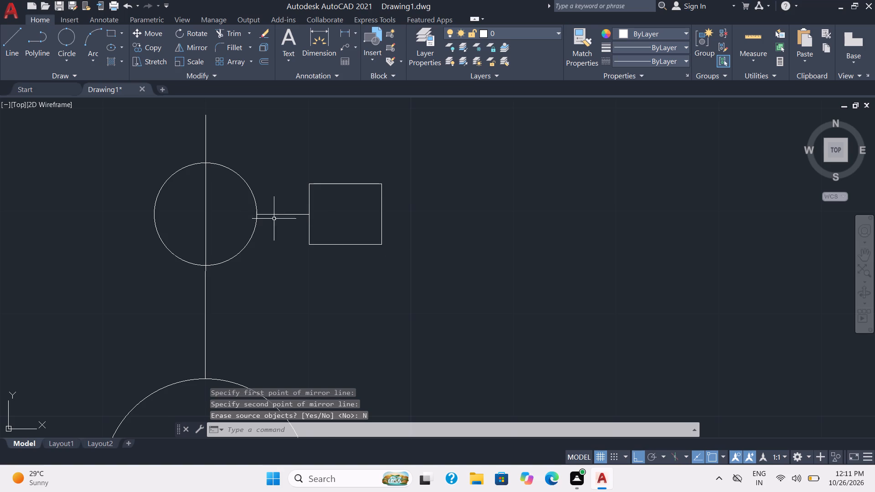
Copy the rectangle with its connector line from the circle's right quadrant to the middle of the rectangle's right side.
{"action": "left_click", "coordinate": [383, 281]}
{"action": "left_click", "coordinate": [279, 171]}
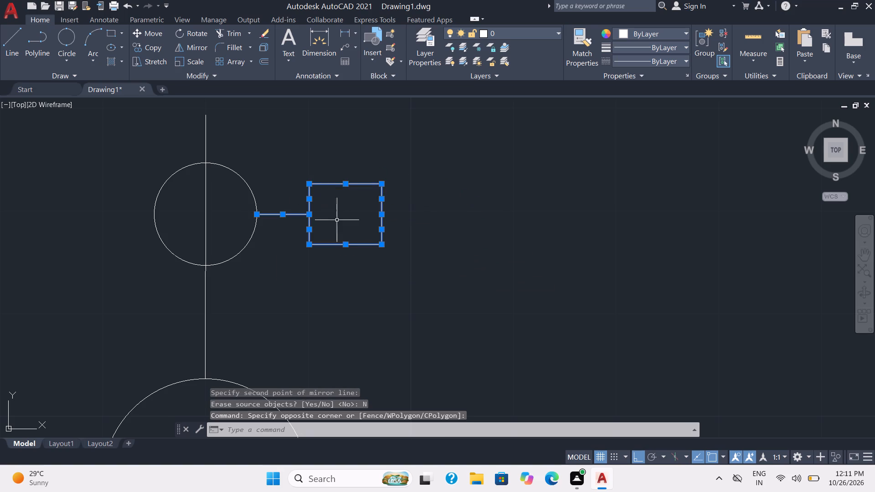
{"action": "type", "text": "co"}
{"action": "key", "text": "Return"}
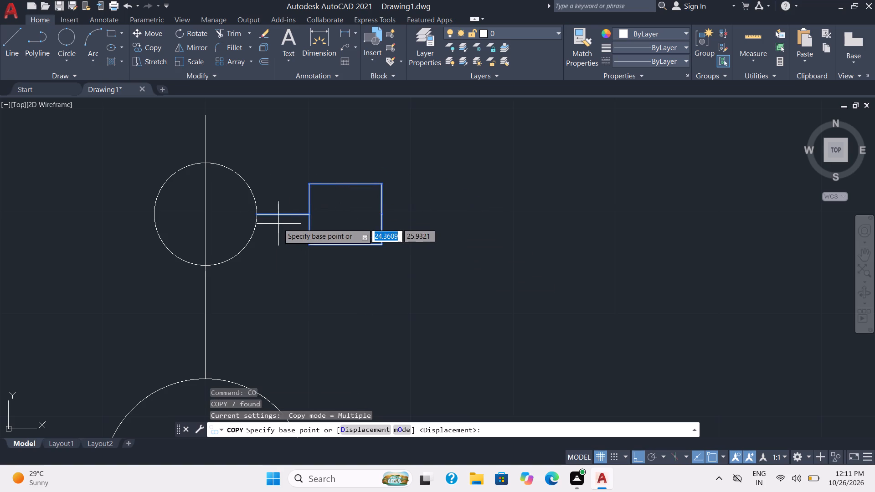
{"action": "left_click", "coordinate": [258, 215]}
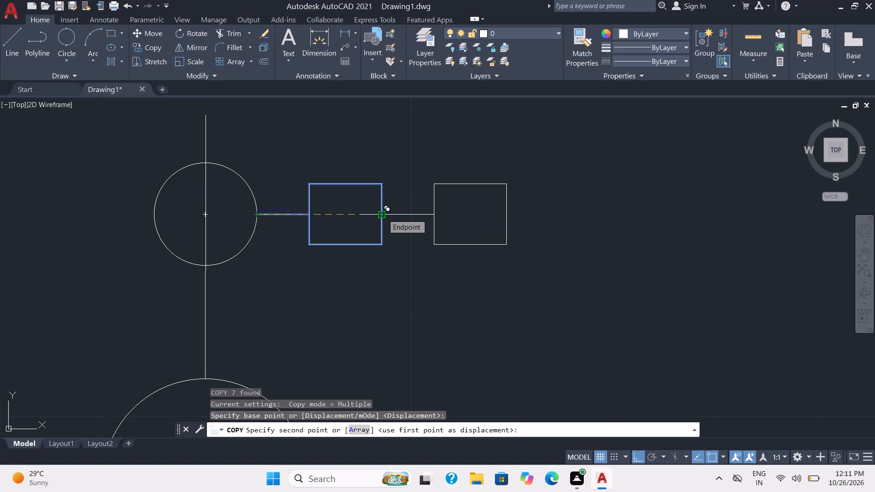
{"action": "left_click", "coordinate": [383, 214]}
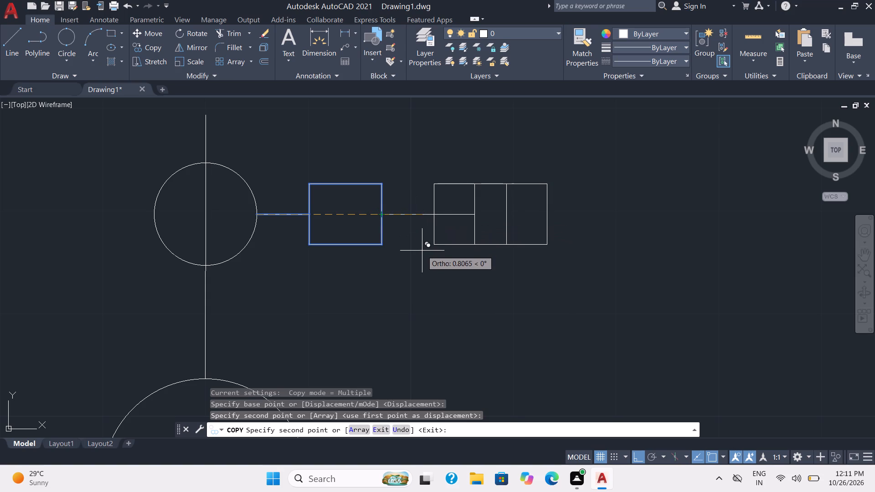
{"action": "key", "text": "Escape"}
Stretch the second rectangle left to the midpoint of its connector, halving the gap between the two rectangles.
{"action": "left_click", "coordinate": [539, 293]}
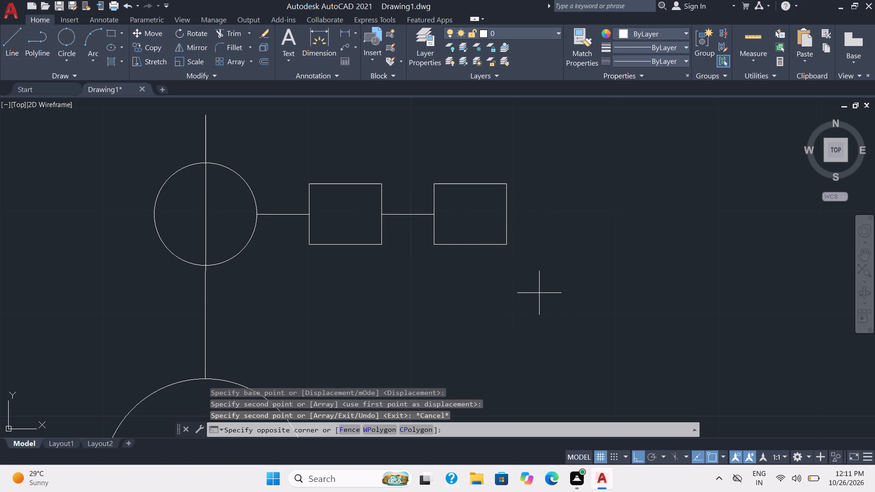
{"action": "left_click", "coordinate": [411, 173]}
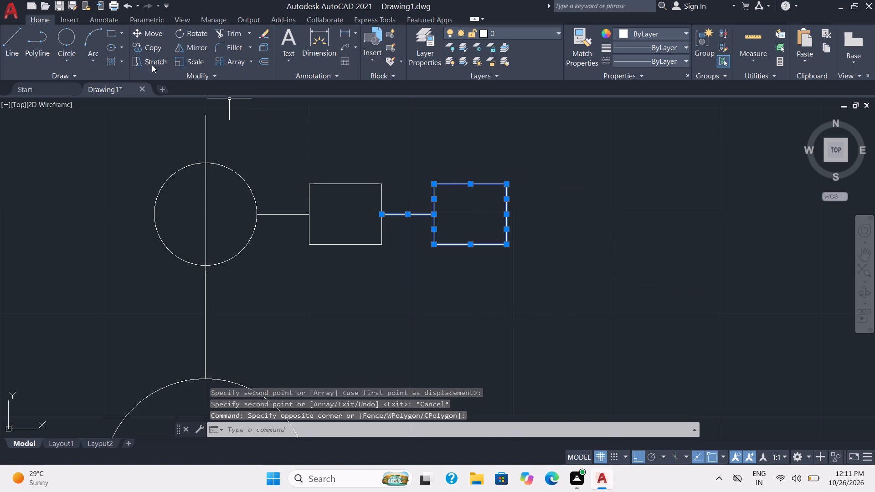
{"action": "left_click", "coordinate": [148, 61]}
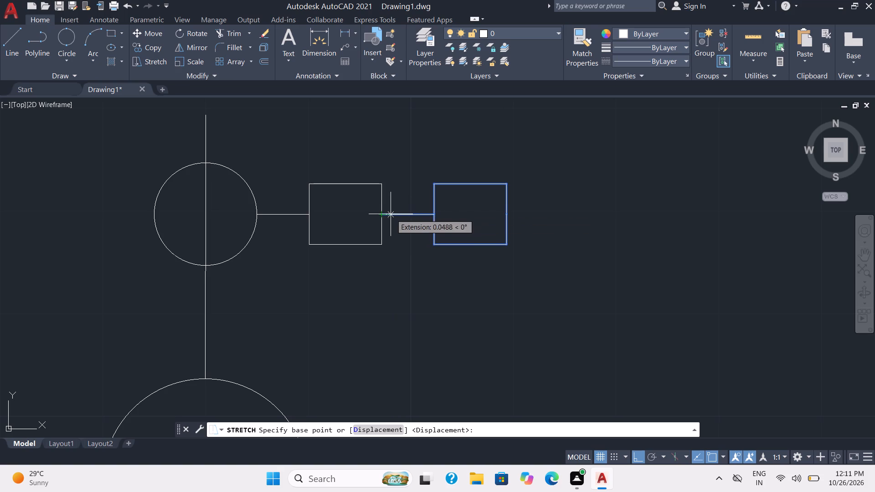
{"action": "left_click", "coordinate": [432, 215]}
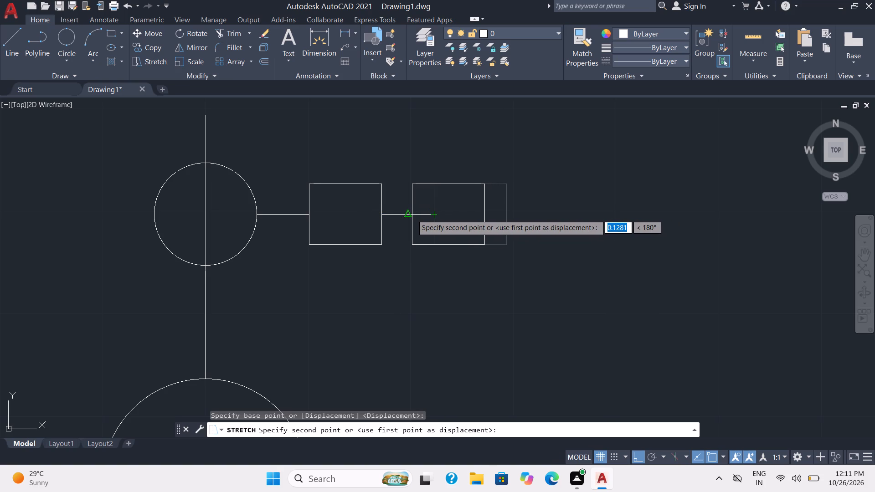
{"action": "left_click", "coordinate": [409, 215]}
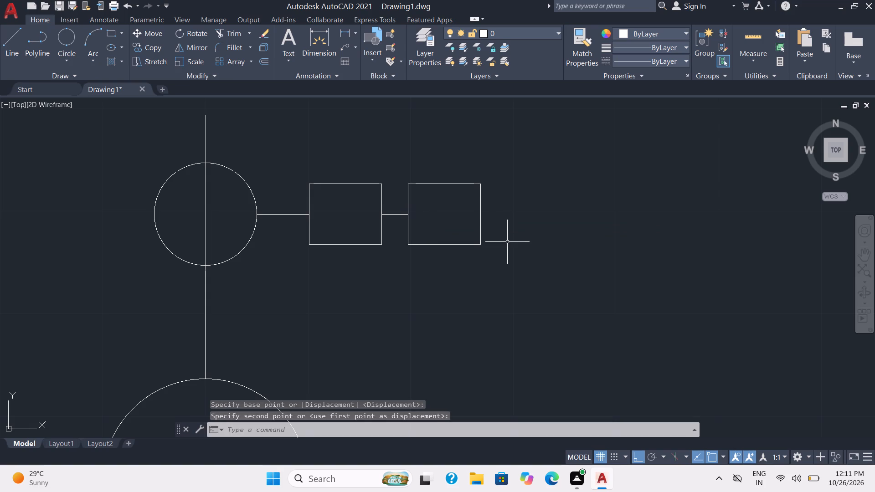
Draw connected lines from the middle of the second rectangle's right side, about 2.21 right and about 2.02 down.
{"action": "scroll", "coordinate": [539, 254], "scroll_direction": "down", "scroll_amount": 2}
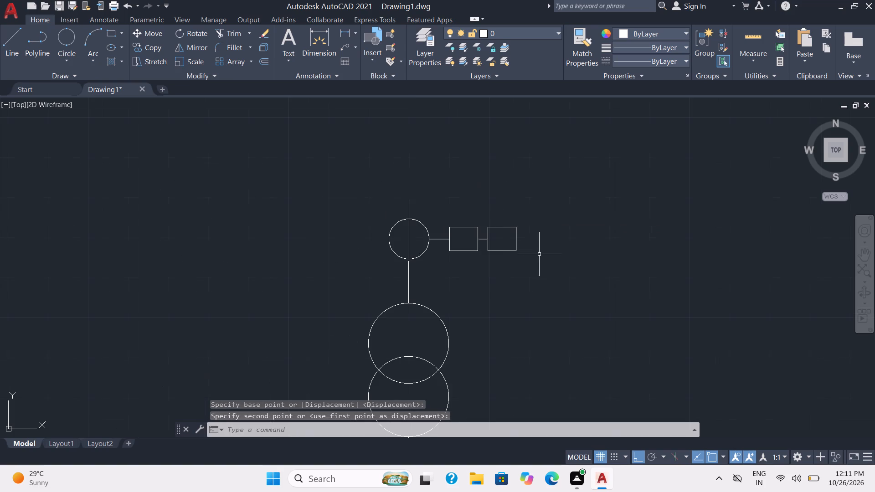
{"action": "middle_click_drag", "start_coordinate": [533, 281], "coordinate": [507, 231]}
{"action": "scroll", "coordinate": [507, 232], "scroll_direction": "down", "scroll_amount": 1}
{"action": "scroll", "coordinate": [518, 274], "scroll_direction": "down", "scroll_amount": 1}
{"action": "middle_click_drag", "start_coordinate": [525, 302], "coordinate": [474, 240]}
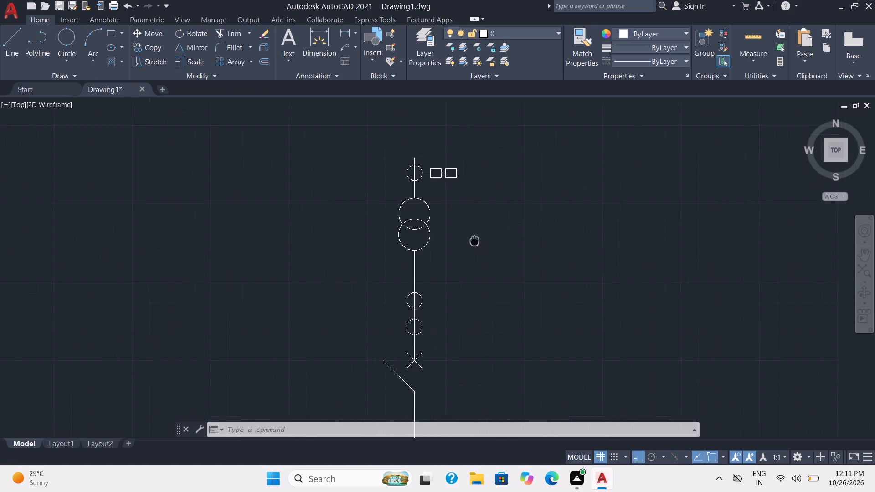
{"action": "middle_click_drag", "start_coordinate": [474, 240], "coordinate": [460, 220]}
{"action": "scroll", "coordinate": [466, 234], "scroll_direction": "down", "scroll_amount": 1}
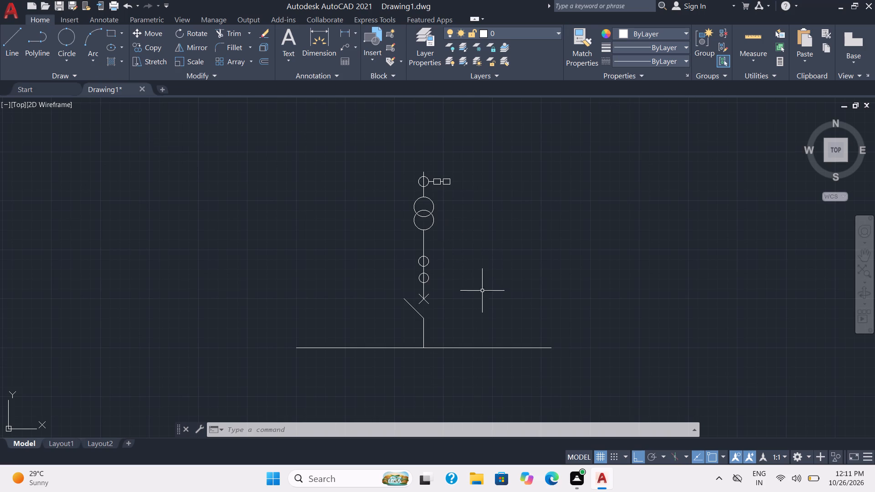
{"action": "scroll", "coordinate": [483, 285], "scroll_direction": "up", "scroll_amount": 3}
{"action": "scroll", "coordinate": [482, 283], "scroll_direction": "down", "scroll_amount": 2}
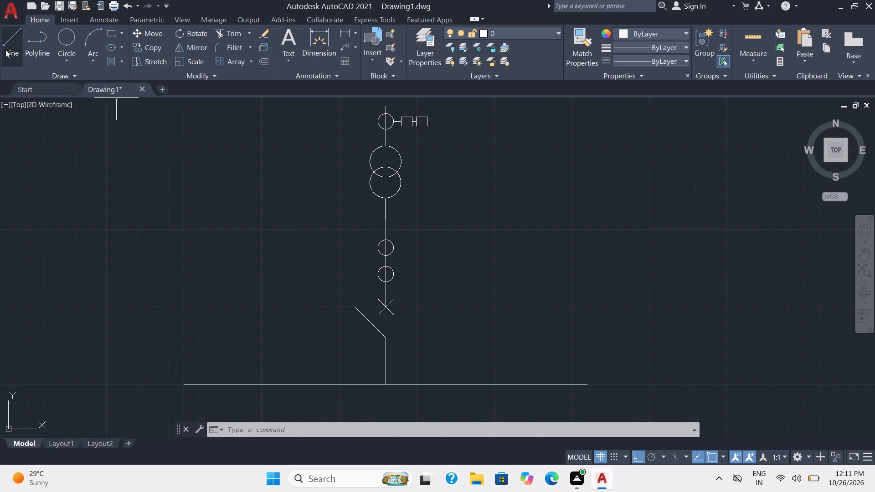
{"action": "left_click", "coordinate": [5, 50]}
{"action": "scroll", "coordinate": [526, 234], "scroll_direction": "up", "scroll_amount": 2}
{"action": "scroll", "coordinate": [393, 192], "scroll_direction": "down", "scroll_amount": 2}
{"action": "middle_click_drag", "start_coordinate": [393, 192], "coordinate": [371, 294]}
{"action": "scroll", "coordinate": [313, 193], "scroll_direction": "up", "scroll_amount": 3}
{"action": "scroll", "coordinate": [343, 219], "scroll_direction": "up", "scroll_amount": 2}
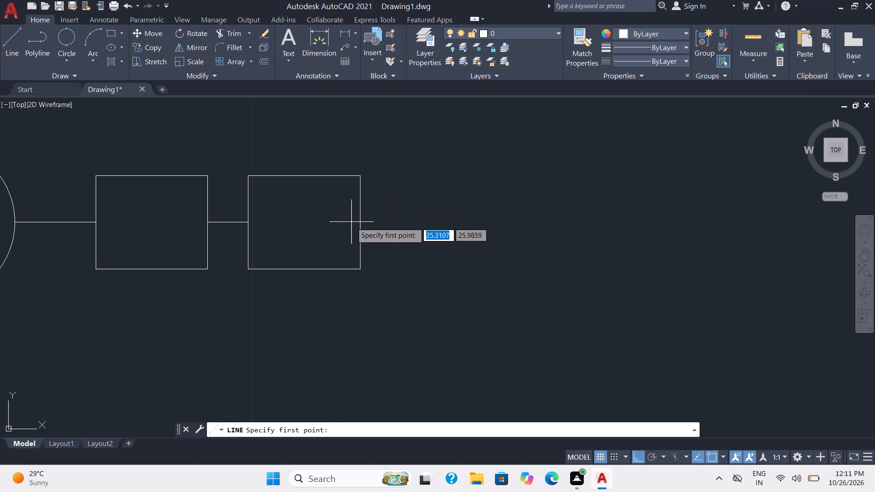
{"action": "left_click", "coordinate": [358, 222]}
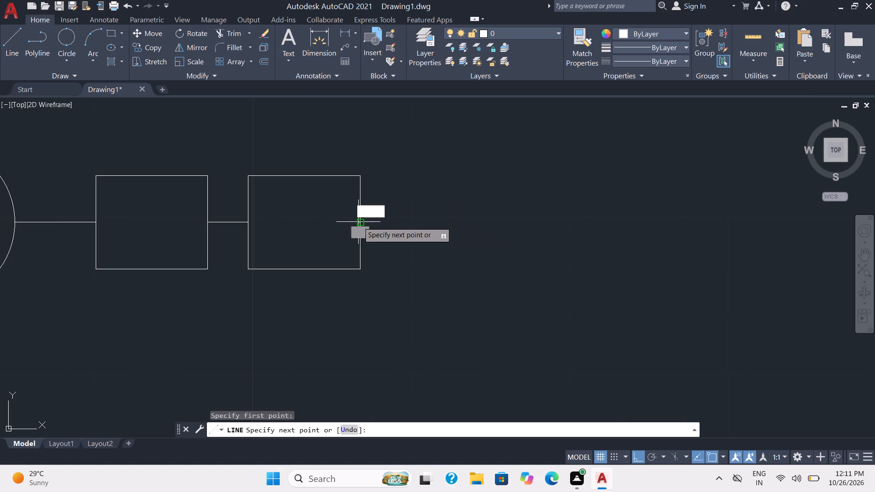
{"action": "scroll", "coordinate": [510, 236], "scroll_direction": "down", "scroll_amount": 5}
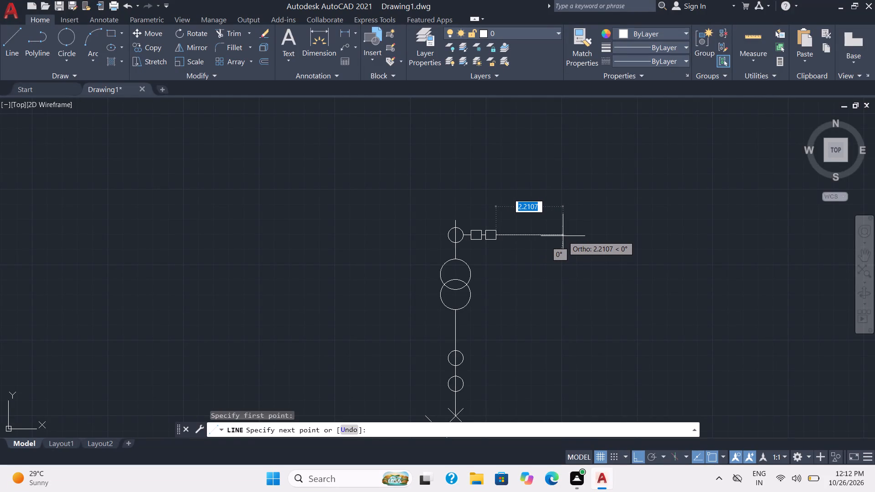
{"action": "left_click", "coordinate": [563, 236]}
{"action": "scroll", "coordinate": [564, 293], "scroll_direction": "down", "scroll_amount": 2}
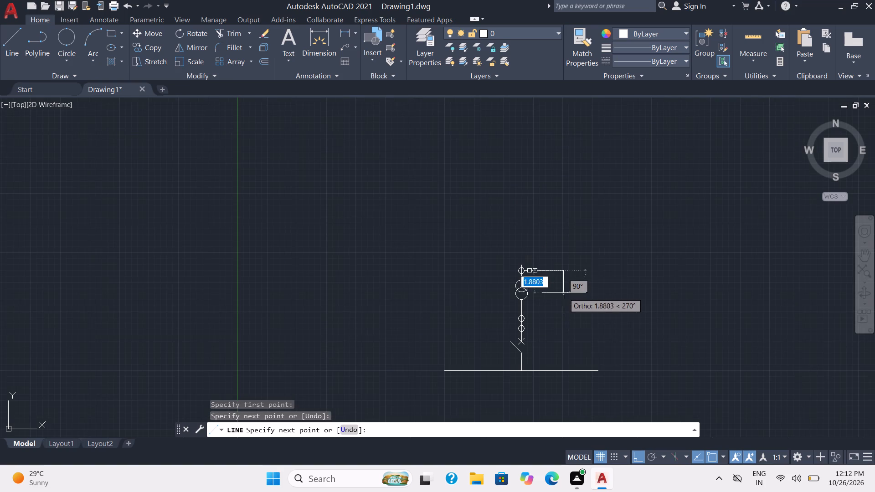
{"action": "scroll", "coordinate": [563, 301], "scroll_direction": "up", "scroll_amount": 2}
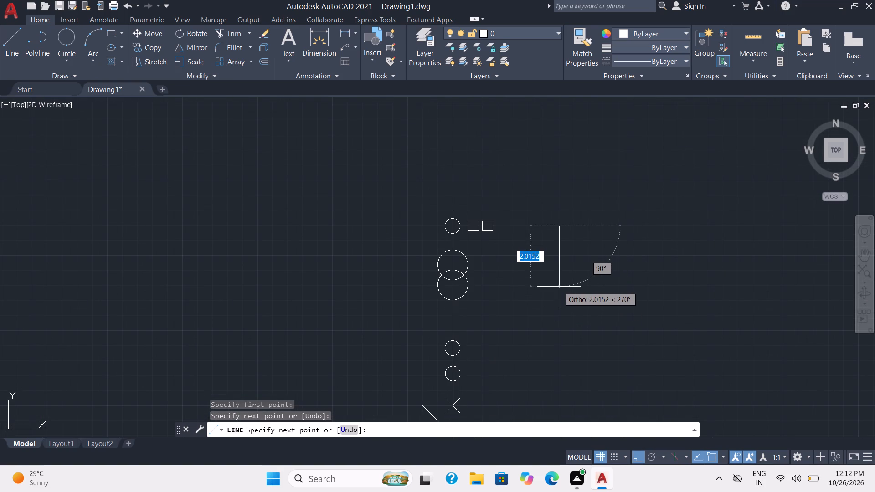
{"action": "left_click", "coordinate": [559, 287]}
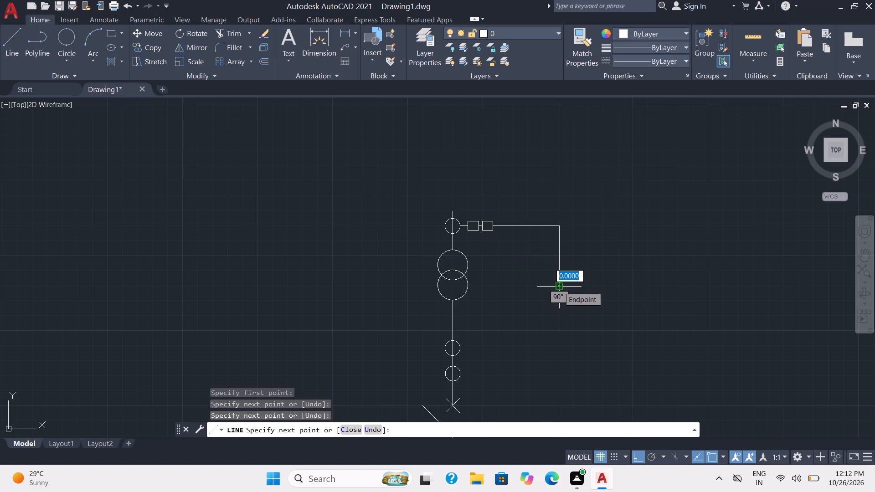
{"action": "key", "text": "Escape"}
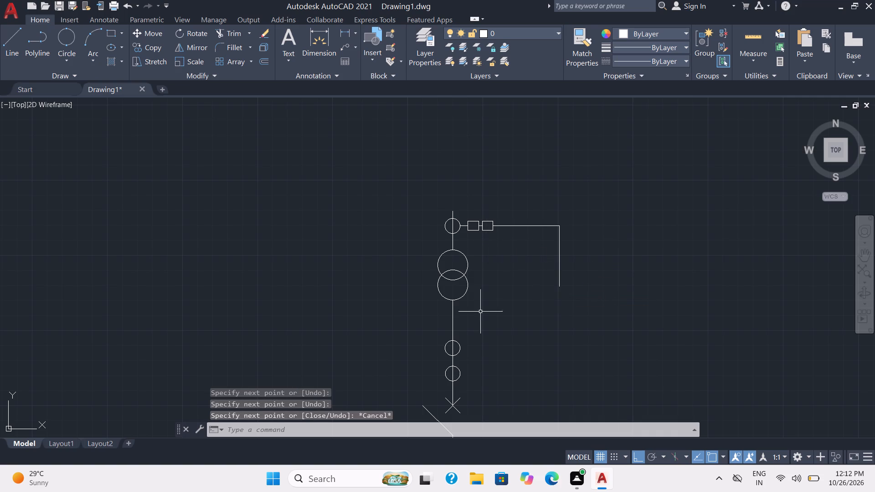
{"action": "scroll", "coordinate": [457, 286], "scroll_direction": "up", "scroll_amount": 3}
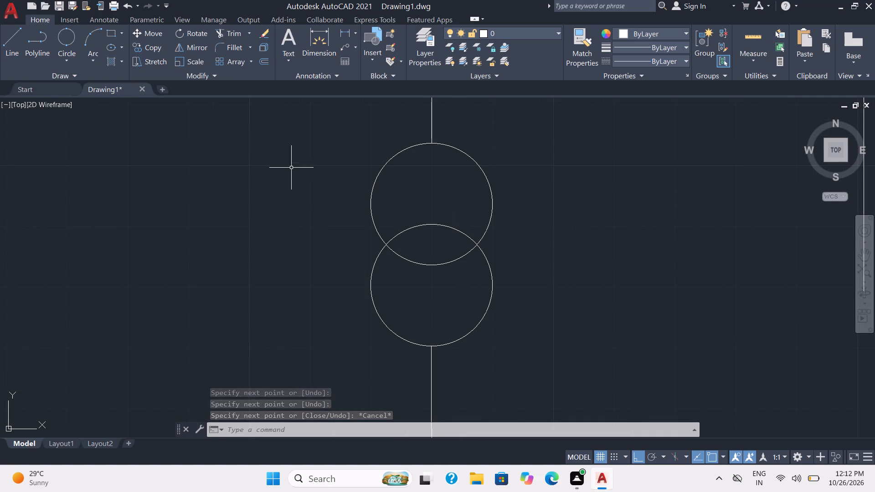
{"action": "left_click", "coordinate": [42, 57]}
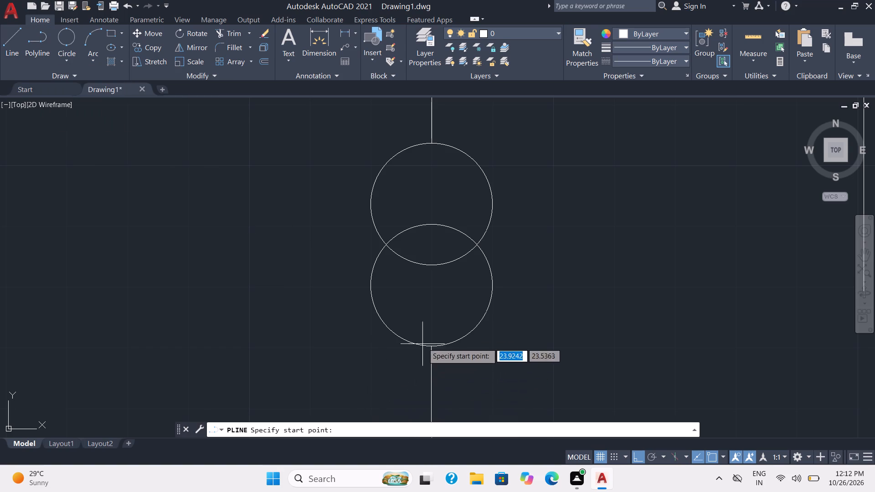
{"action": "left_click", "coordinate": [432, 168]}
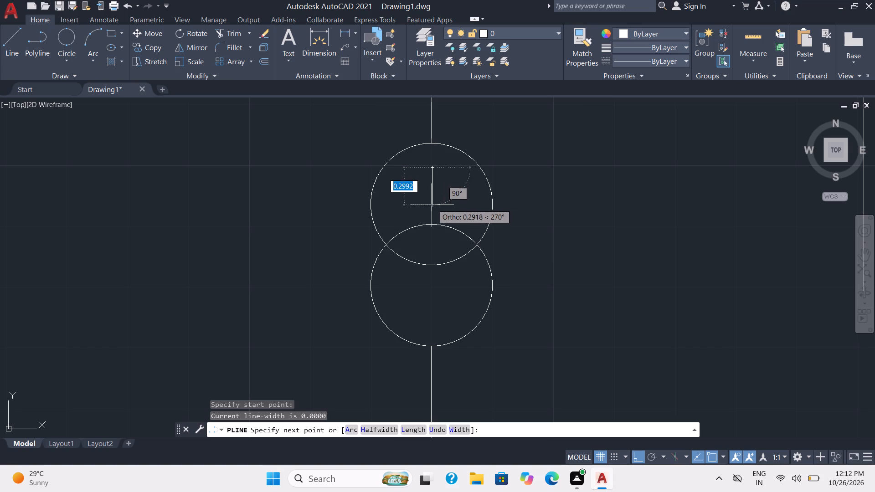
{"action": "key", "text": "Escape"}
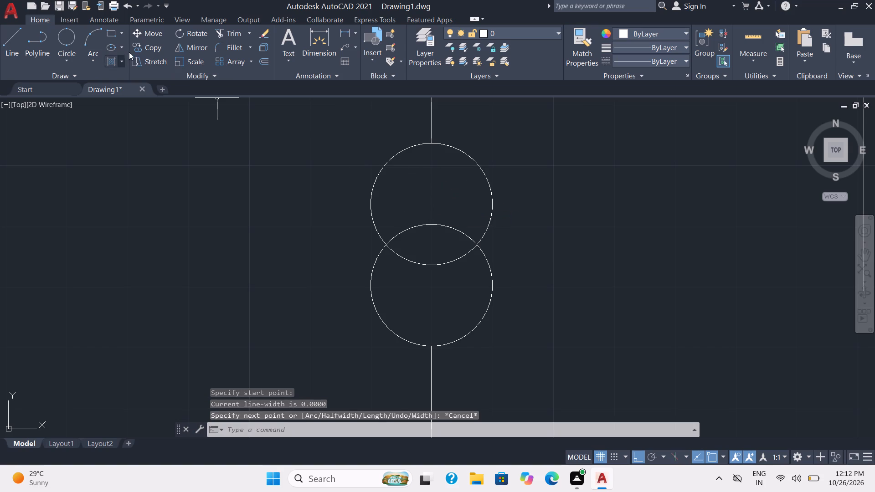
Draw a 3-sided polygon, inscribed in a circle of radius about 0.25, pointing down inside the upper large circle.
{"action": "left_click", "coordinate": [119, 46]}
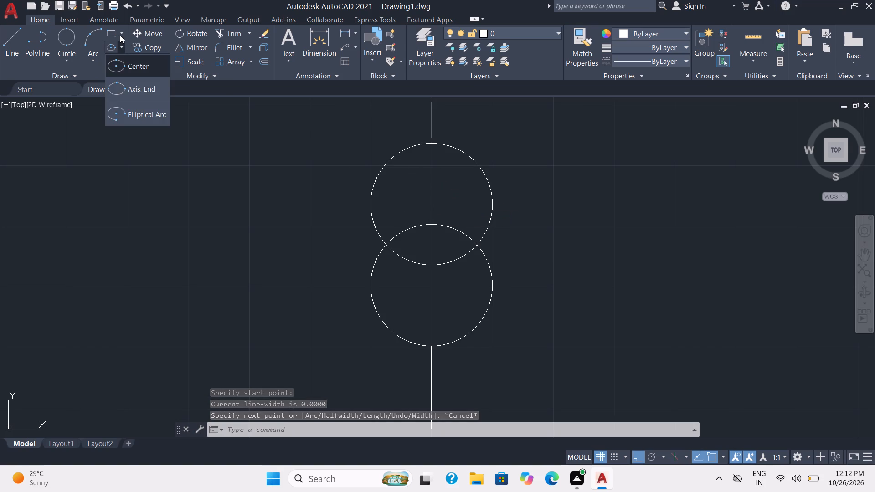
{"action": "left_click", "coordinate": [122, 32]}
{"action": "left_click", "coordinate": [132, 73]}
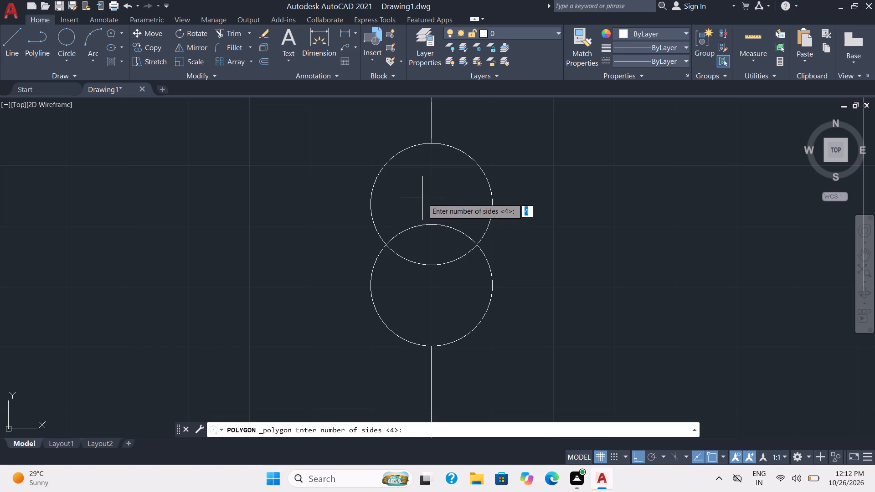
{"action": "key", "text": "3"}
{"action": "key", "text": "Return"}
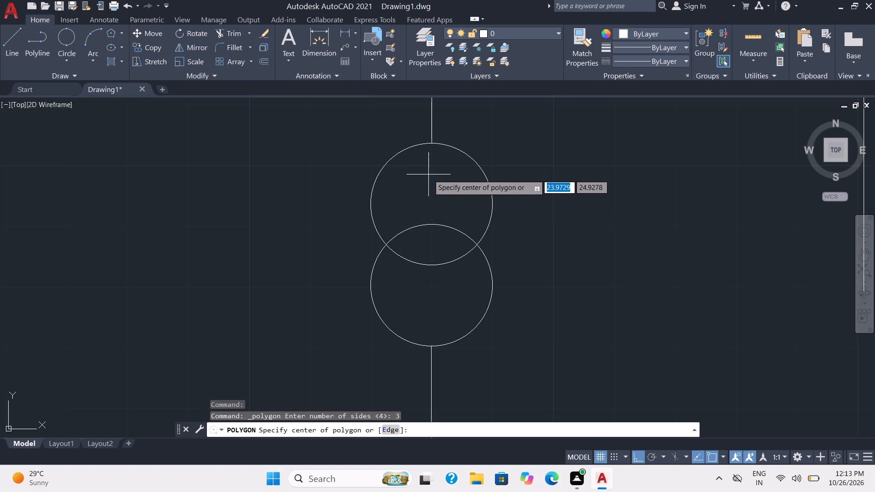
{"action": "left_click", "coordinate": [430, 174]}
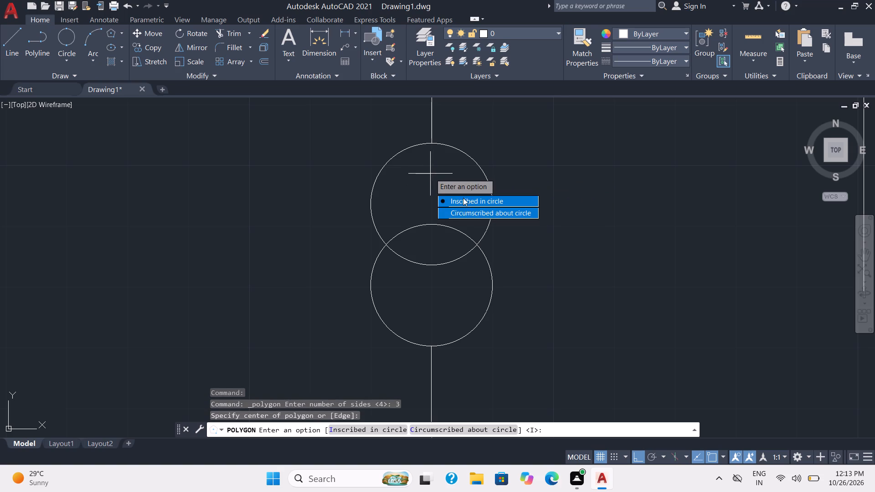
{"action": "left_click_drag", "start_coordinate": [478, 200], "coordinate": [430, 174]}
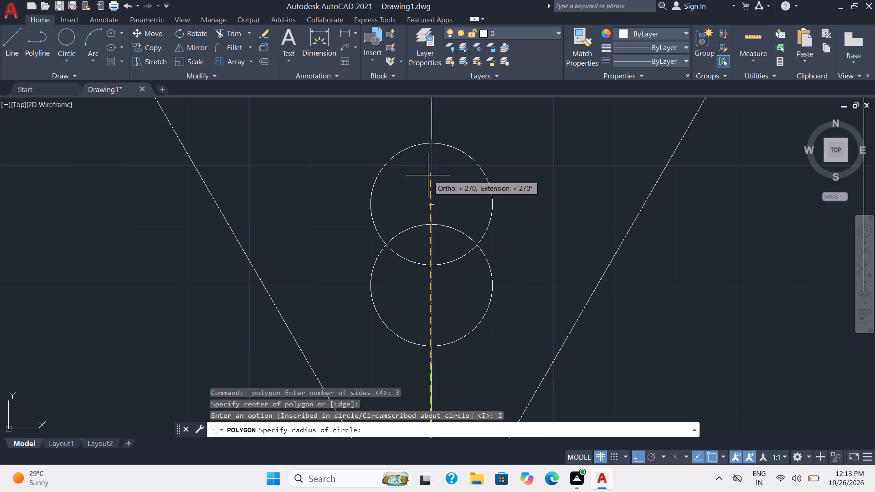
{"action": "left_click", "coordinate": [428, 204]}
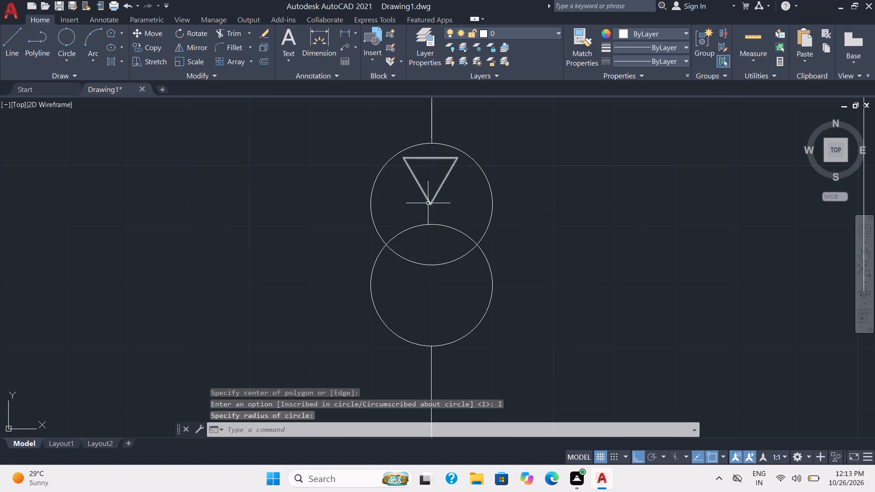
Move the triangle straight down about 0.09 from the midpoint of its top edge.
{"action": "left_click", "coordinate": [452, 203]}
{"action": "left_click", "coordinate": [411, 182]}
{"action": "key", "text": "m"}
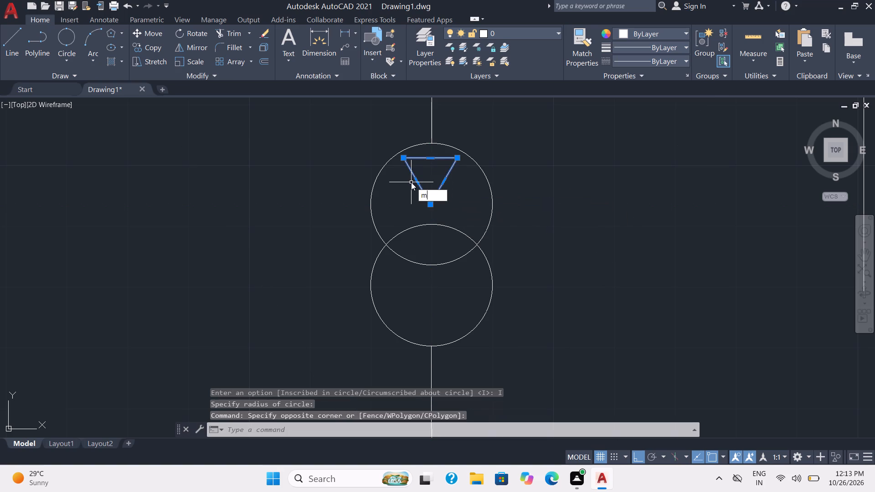
{"action": "key", "text": "Return"}
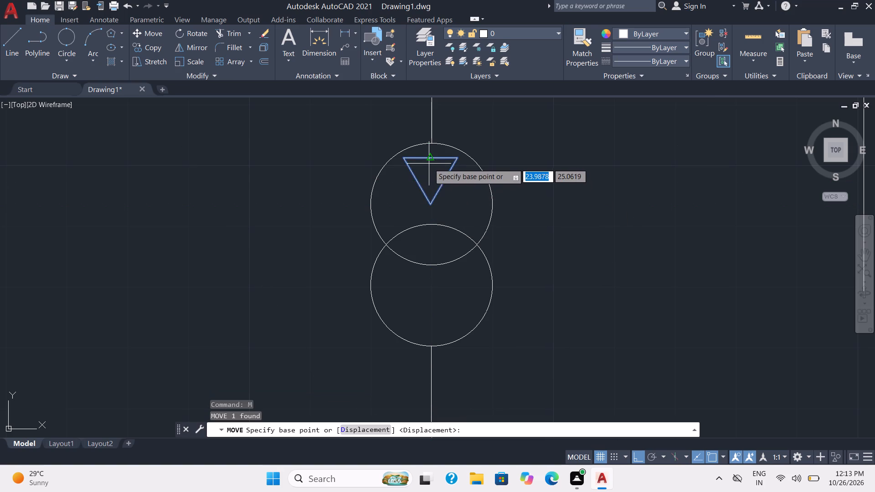
{"action": "left_click", "coordinate": [430, 157]}
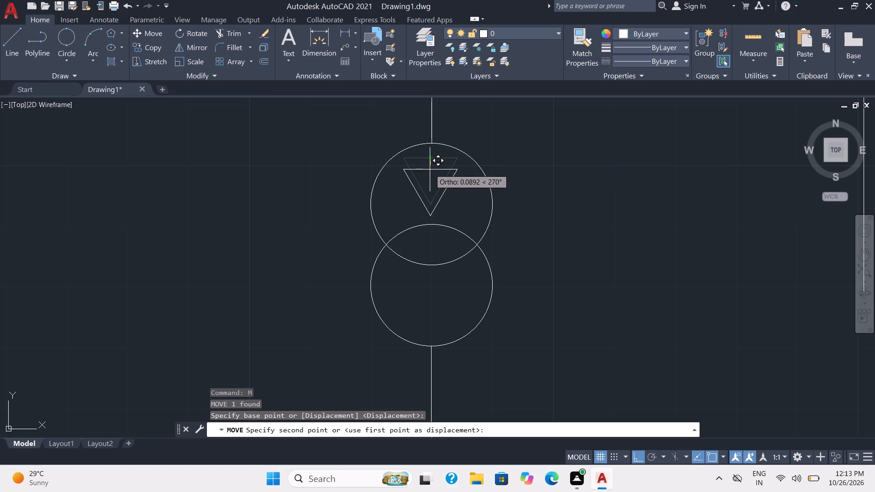
{"action": "left_click", "coordinate": [430, 169]}
Rotate the triangle 180° about its upper-right corner so it points up.
{"action": "left_click_drag", "start_coordinate": [445, 187], "coordinate": [458, 205]}
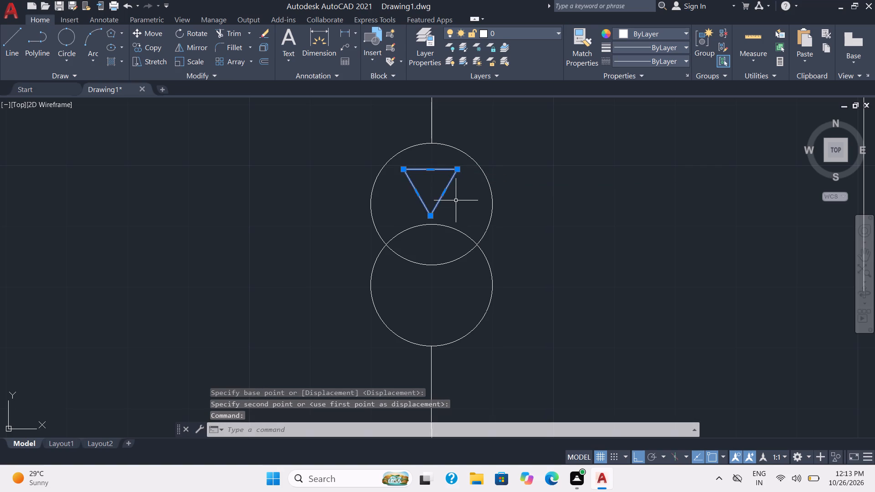
{"action": "key", "text": "r"}
{"action": "key", "text": "o"}
{"action": "key", "text": "Return"}
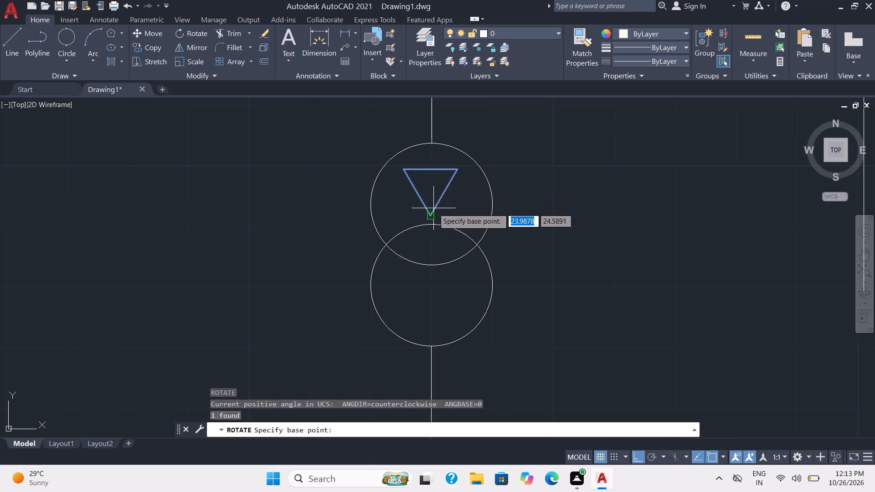
{"action": "left_click", "coordinate": [453, 170]}
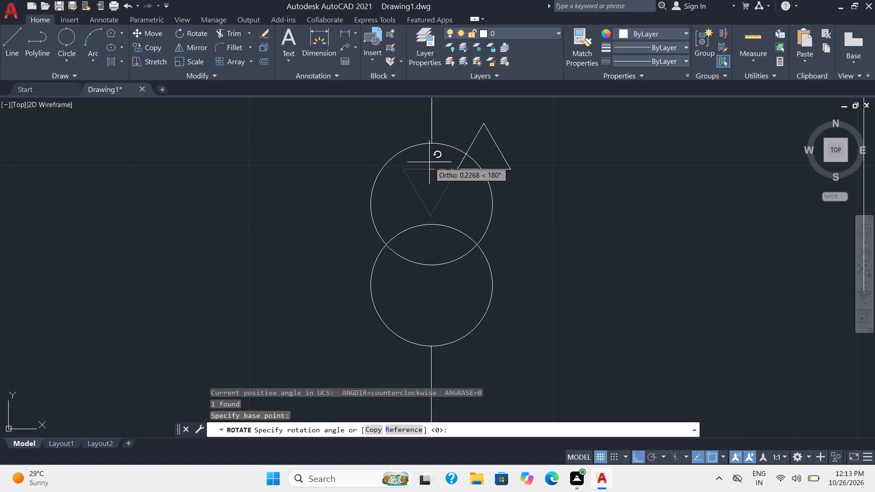
{"action": "left_click", "coordinate": [428, 162]}
Move the upright triangle back to the middle of the upper large circle with Ortho off, restoring Ortho once it is placed.
{"action": "left_click", "coordinate": [517, 184]}
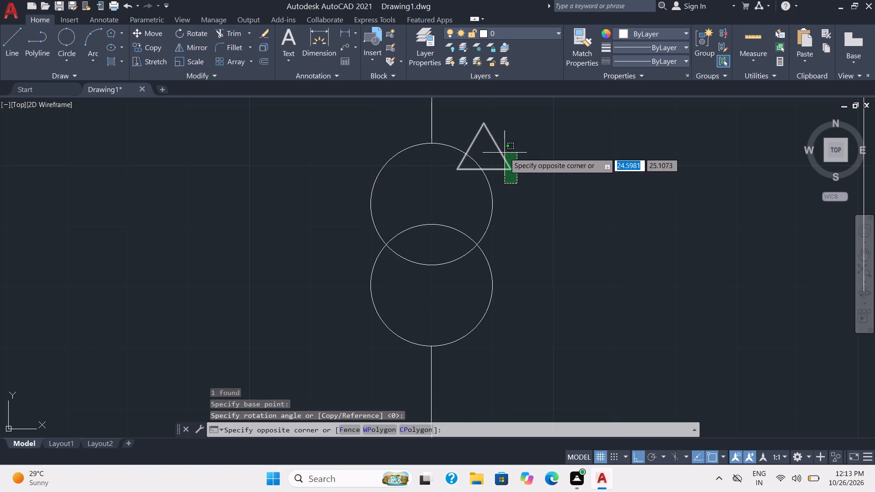
{"action": "left_click", "coordinate": [504, 153]}
{"action": "key", "text": "m"}
{"action": "key", "text": "Return"}
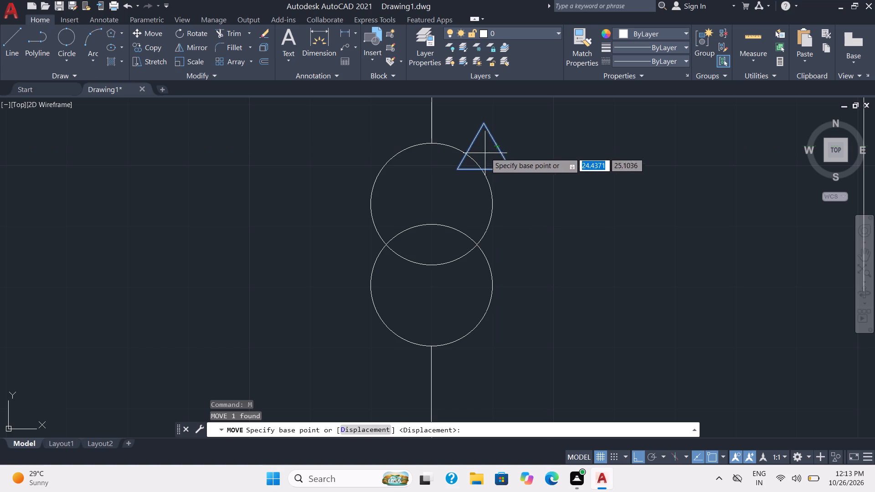
{"action": "left_click", "coordinate": [495, 149]}
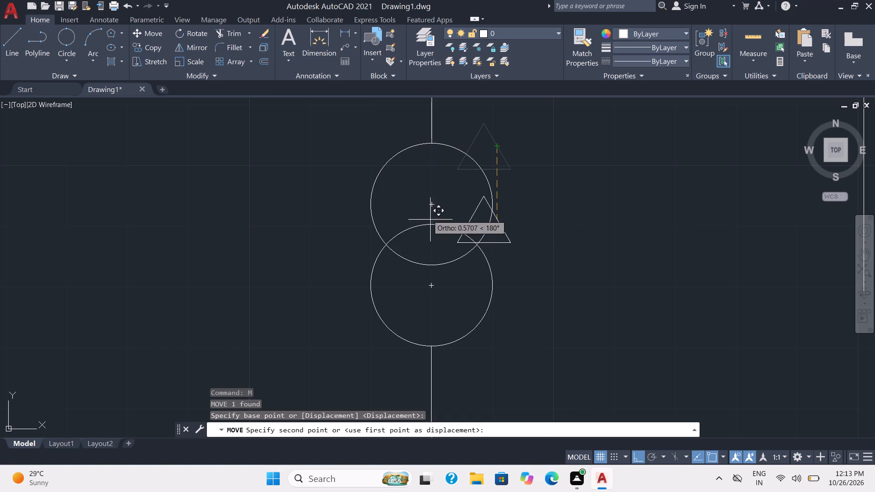
{"action": "scroll", "coordinate": [410, 211], "scroll_direction": "up", "scroll_amount": 3}
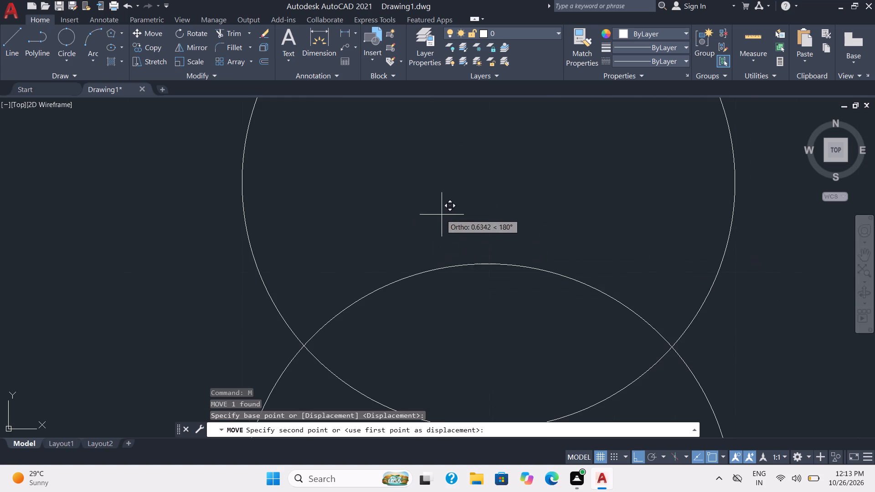
{"action": "scroll", "coordinate": [426, 215], "scroll_direction": "down", "scroll_amount": 1}
{"action": "scroll", "coordinate": [477, 236], "scroll_direction": "down", "scroll_amount": 2}
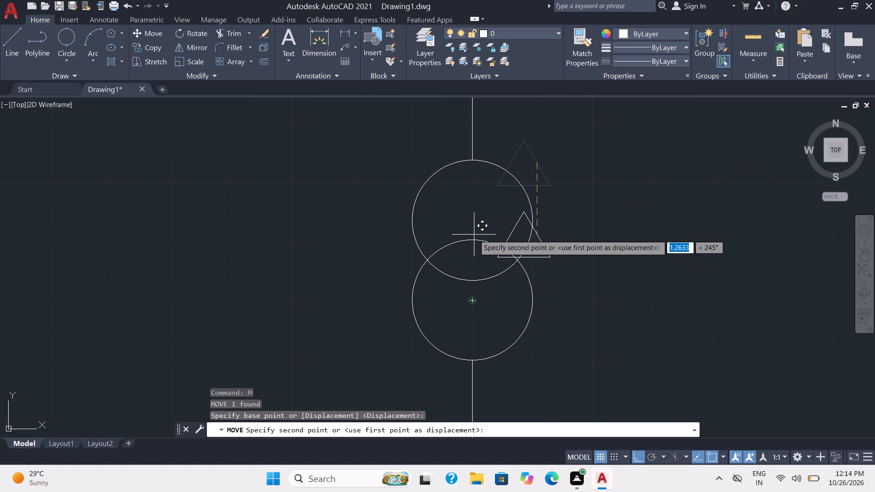
{"action": "left_click", "coordinate": [639, 458]}
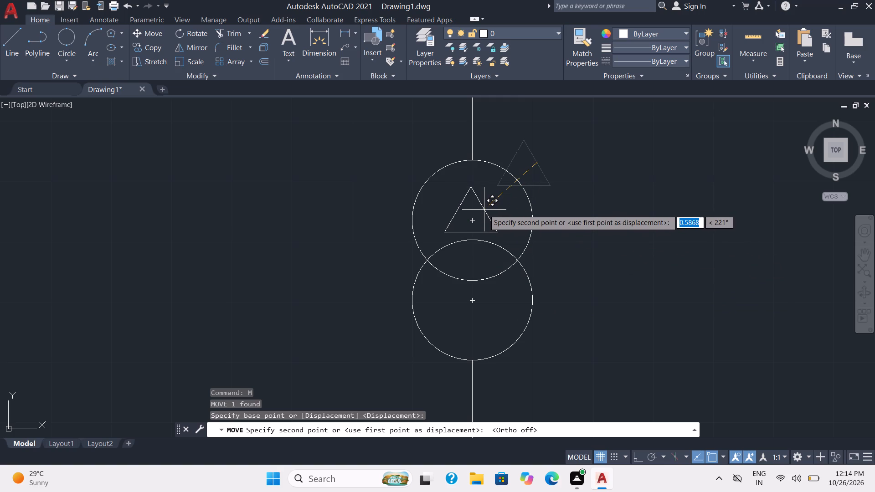
{"action": "left_click", "coordinate": [484, 210]}
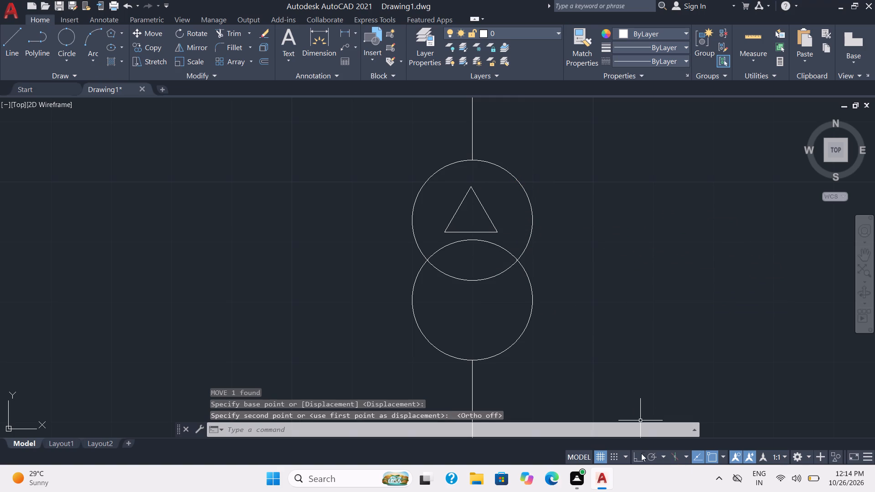
{"action": "left_click", "coordinate": [639, 456]}
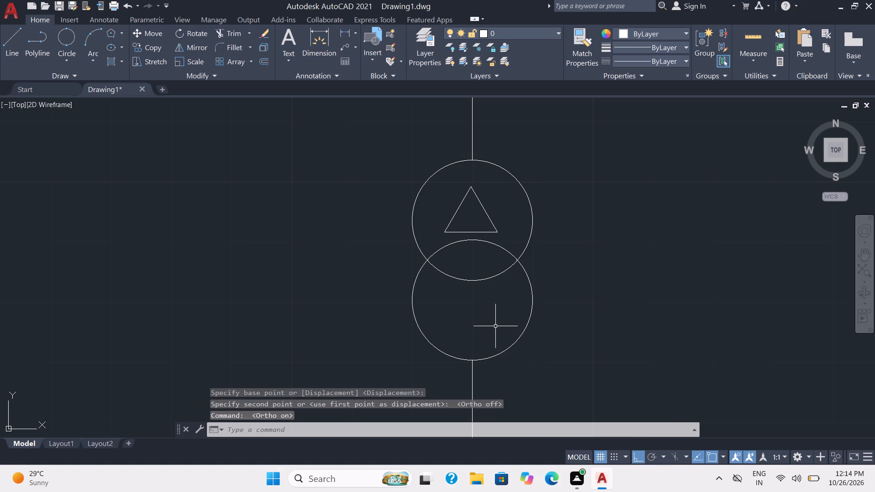
Copy the triangle from its apex about 0.89 straight down into the lower large circle.
{"action": "left_click", "coordinate": [488, 216]}
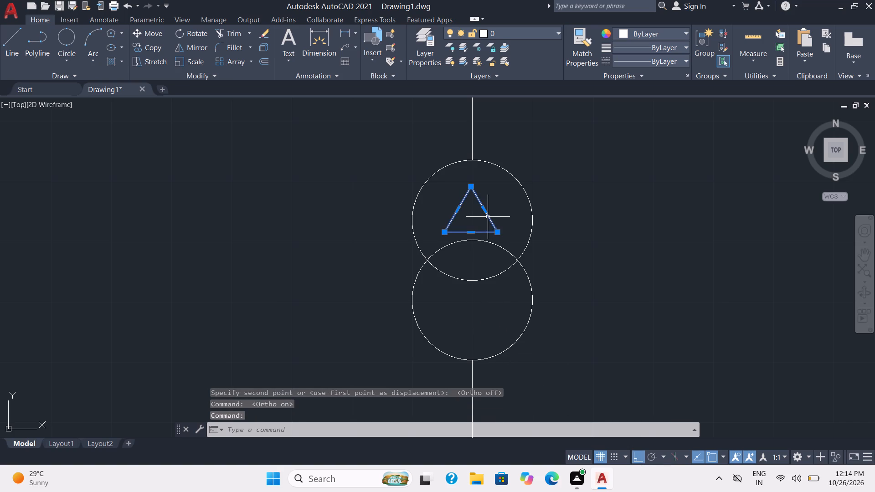
{"action": "type", "text": "co"}
{"action": "key", "text": "Return"}
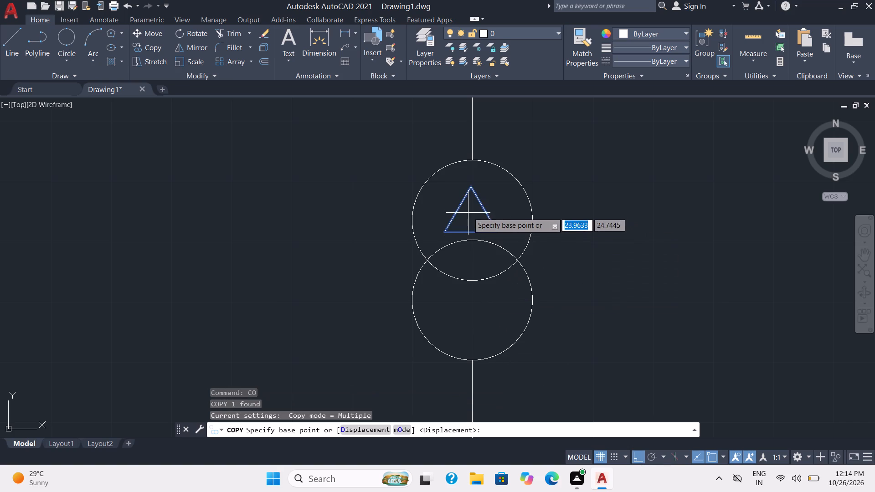
{"action": "left_click", "coordinate": [470, 188]}
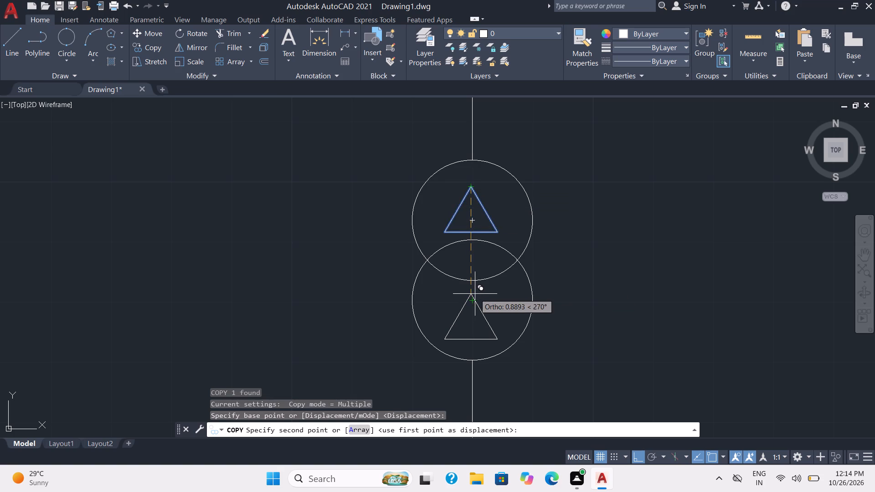
{"action": "left_click", "coordinate": [475, 294]}
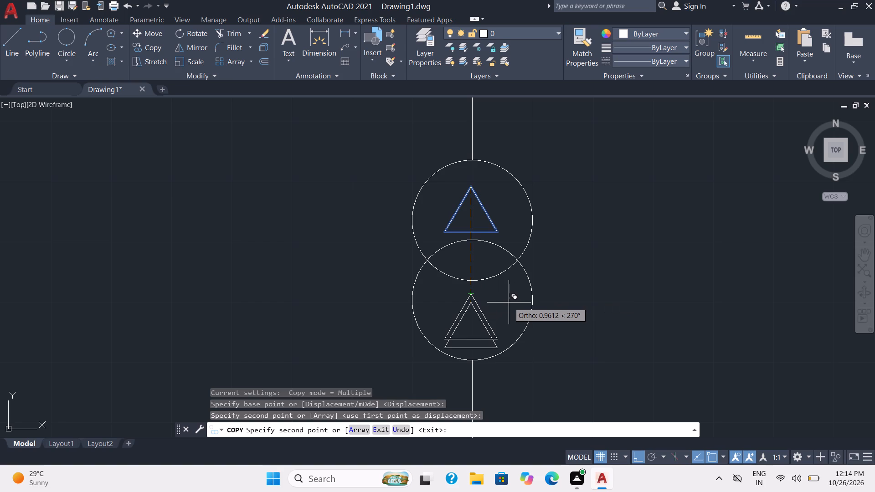
{"action": "key", "text": "Escape"}
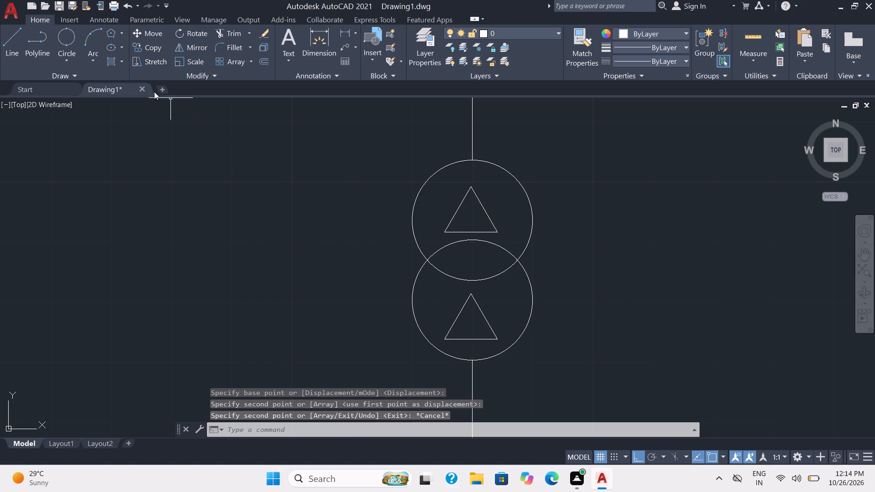
Draw three lines joining the lower triangle's centre to its apex, about 0.22 long, and to both base corners, with Ortho off for the slanted ones.
{"action": "left_click", "coordinate": [8, 40]}
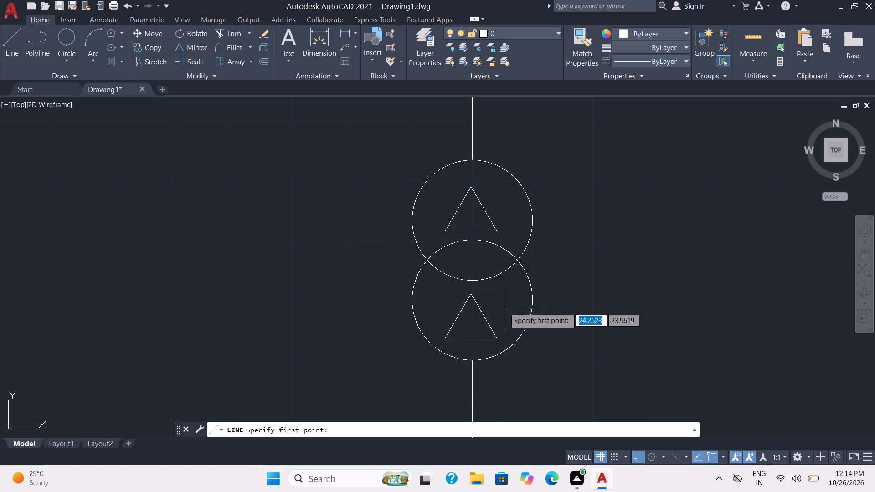
{"action": "scroll", "coordinate": [506, 309], "scroll_direction": "up", "scroll_amount": 2}
{"action": "left_click", "coordinate": [415, 272]}
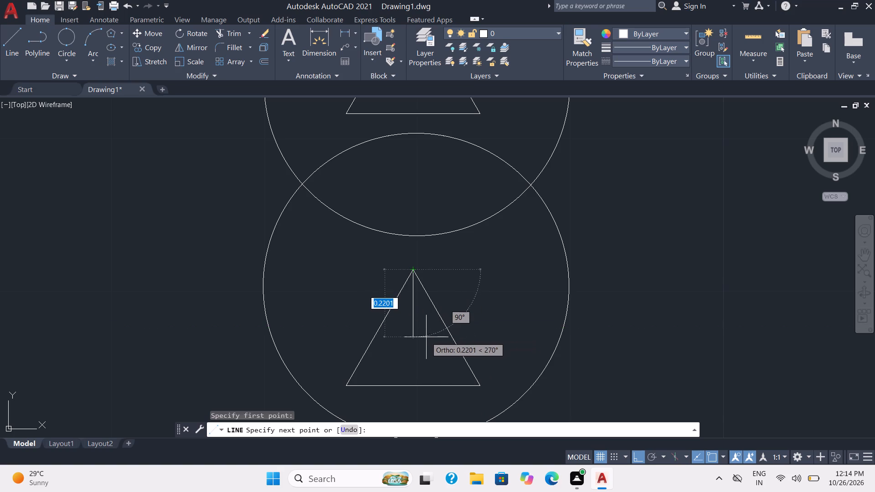
{"action": "left_click", "coordinate": [412, 338]}
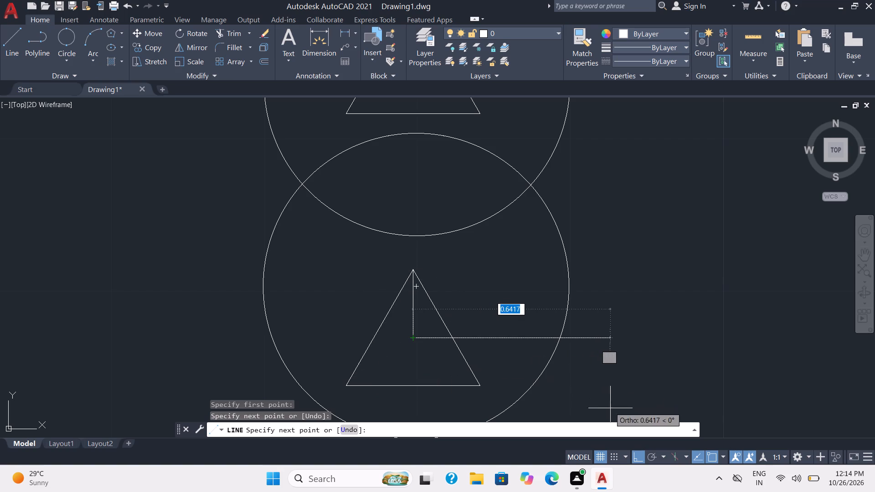
{"action": "left_click", "coordinate": [634, 453]}
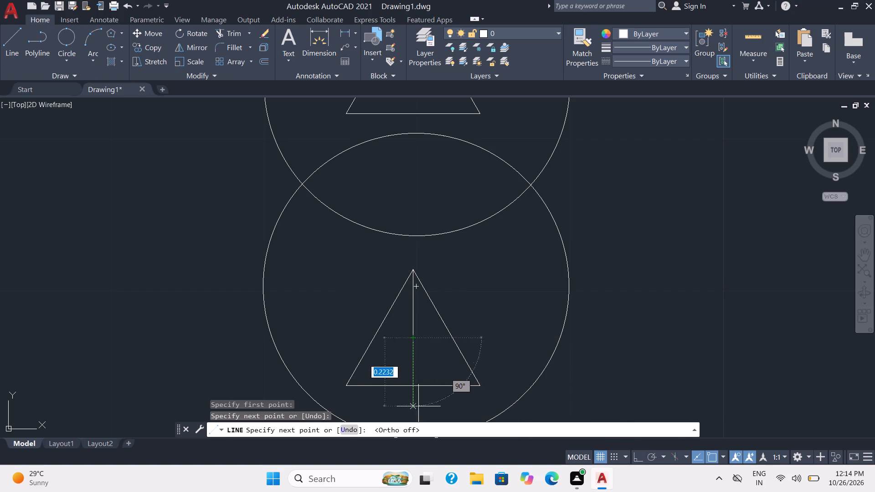
{"action": "key", "text": "plus"}
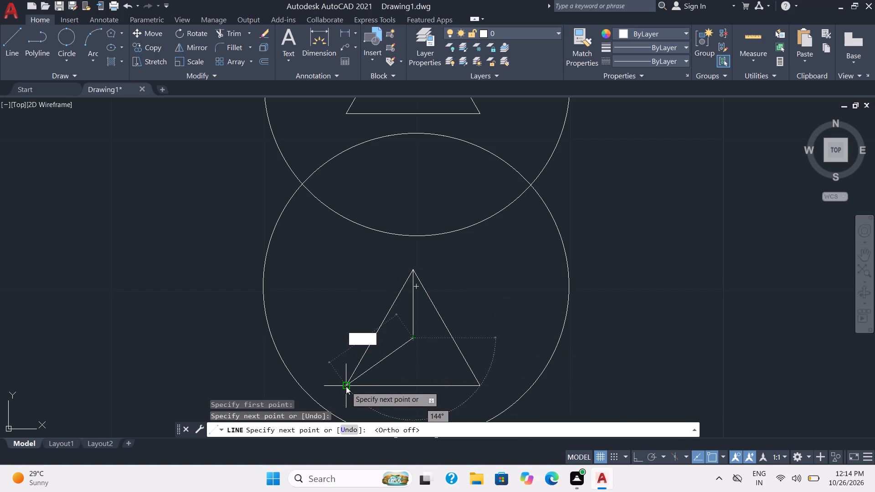
{"action": "left_click", "coordinate": [346, 386]}
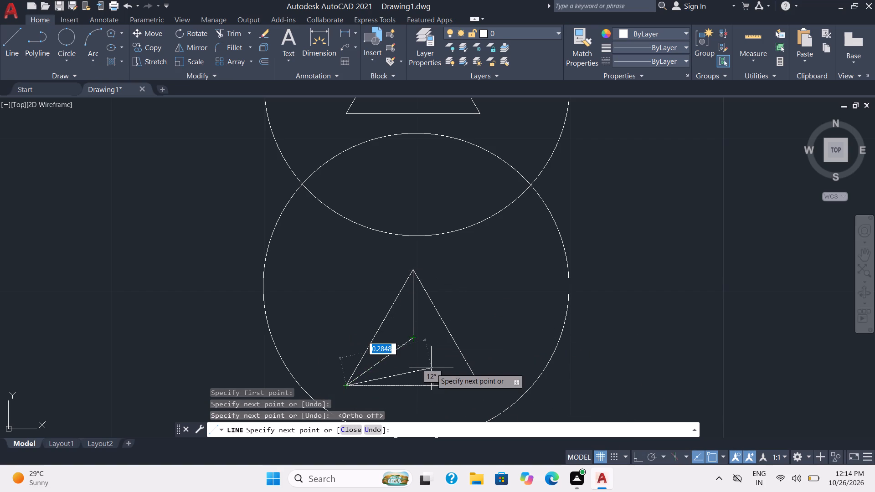
{"action": "key", "text": "Escape"}
{"action": "key", "text": "space"}
{"action": "left_click_drag", "start_coordinate": [412, 336], "coordinate": [417, 339]}
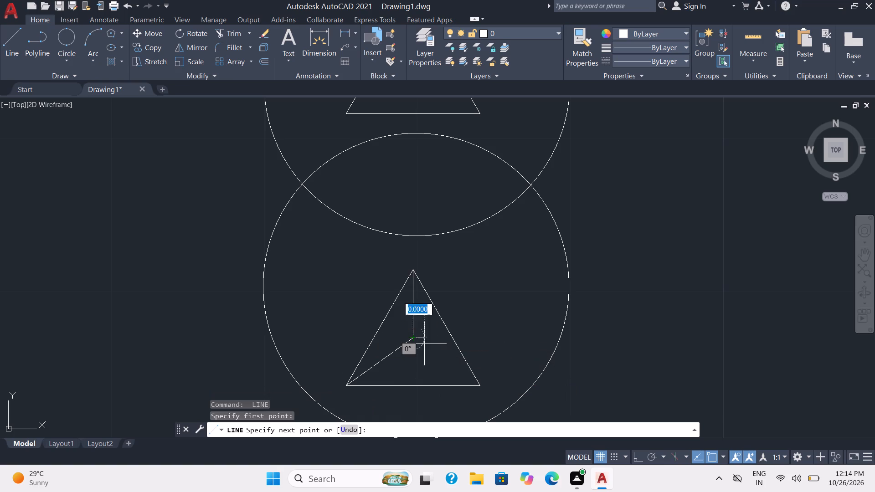
{"action": "left_click", "coordinate": [482, 387]}
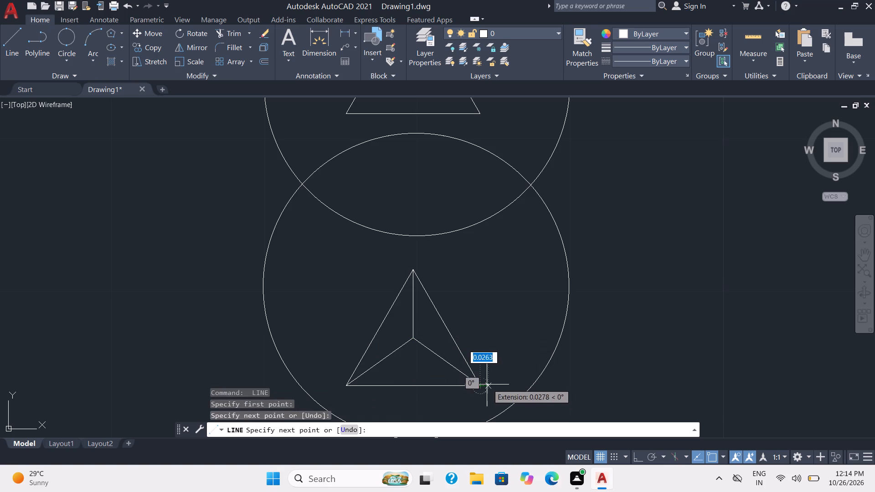
{"action": "key", "text": "Escape"}
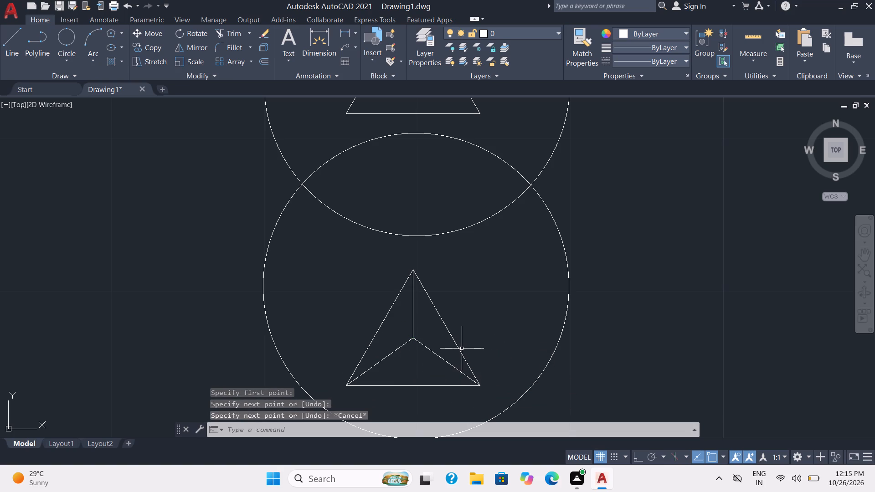
Delete the triangle outline in the lower large circle, keeping the three-armed star.
{"action": "left_click", "coordinate": [461, 349]}
{"action": "key", "text": "Delete"}
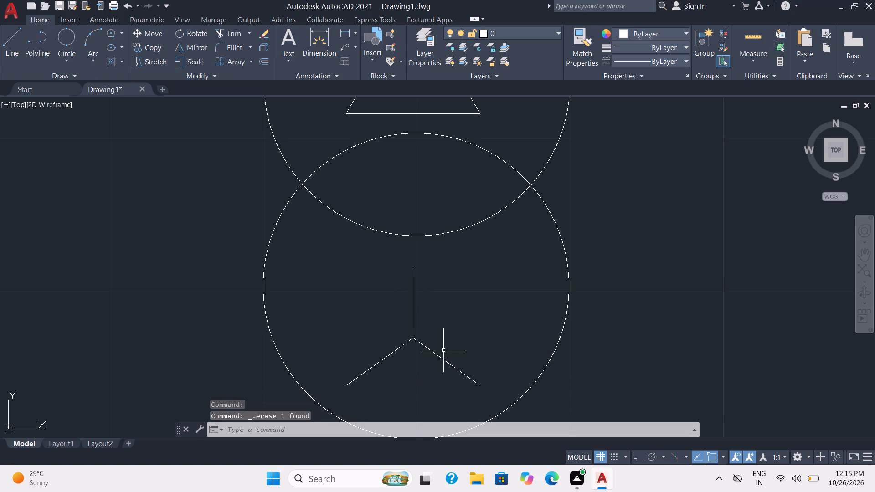
Draw a horizontal line about 0.55 long to the right from the midpoint of the vertical line below the lower large circle.
{"action": "scroll", "coordinate": [455, 333], "scroll_direction": "down", "scroll_amount": 3}
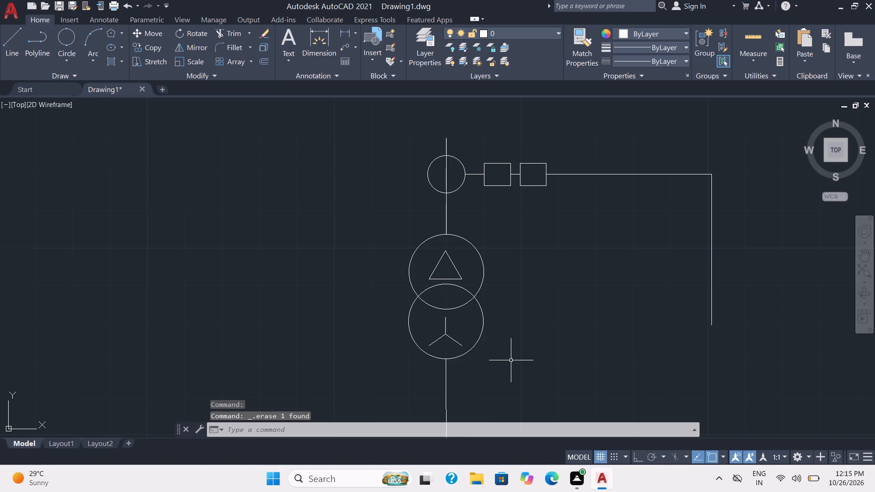
{"action": "scroll", "coordinate": [511, 360], "scroll_direction": "down", "scroll_amount": 1}
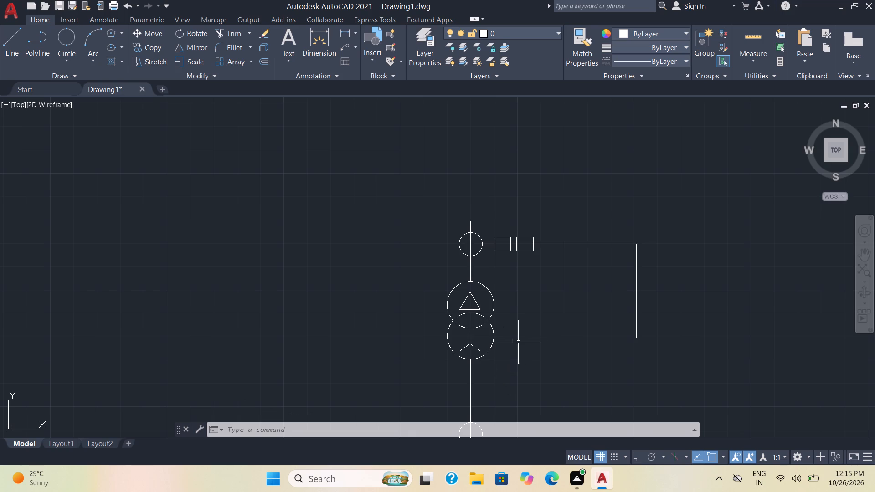
{"action": "scroll", "coordinate": [524, 339], "scroll_direction": "down", "scroll_amount": 2}
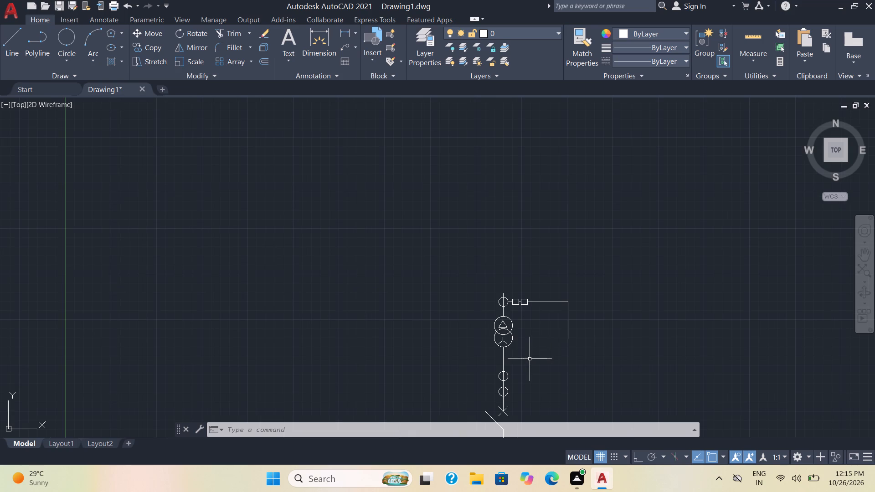
{"action": "middle_click_drag", "start_coordinate": [530, 359], "coordinate": [472, 274]}
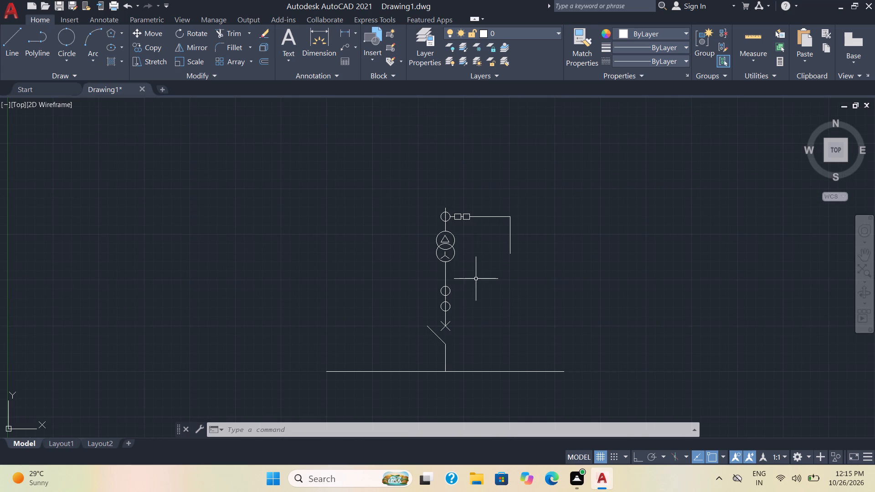
{"action": "scroll", "coordinate": [513, 273], "scroll_direction": "up", "scroll_amount": 1}
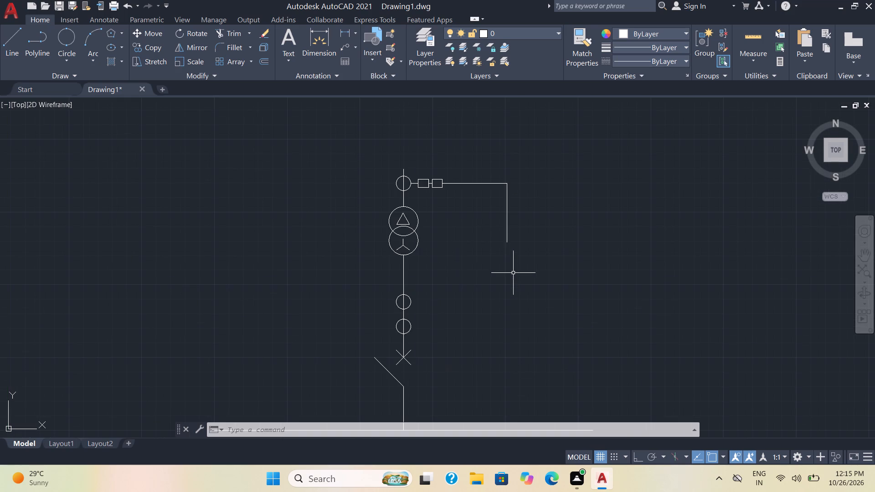
{"action": "left_click", "coordinate": [9, 47]}
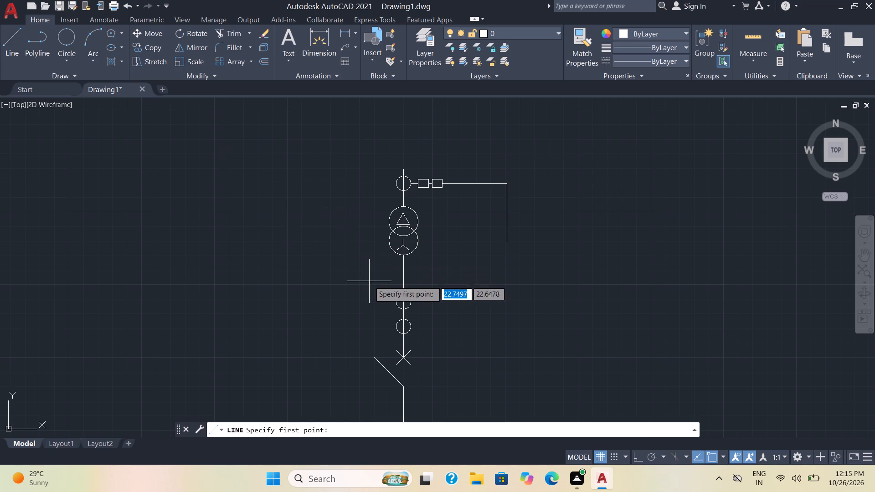
{"action": "left_click", "coordinate": [406, 273]}
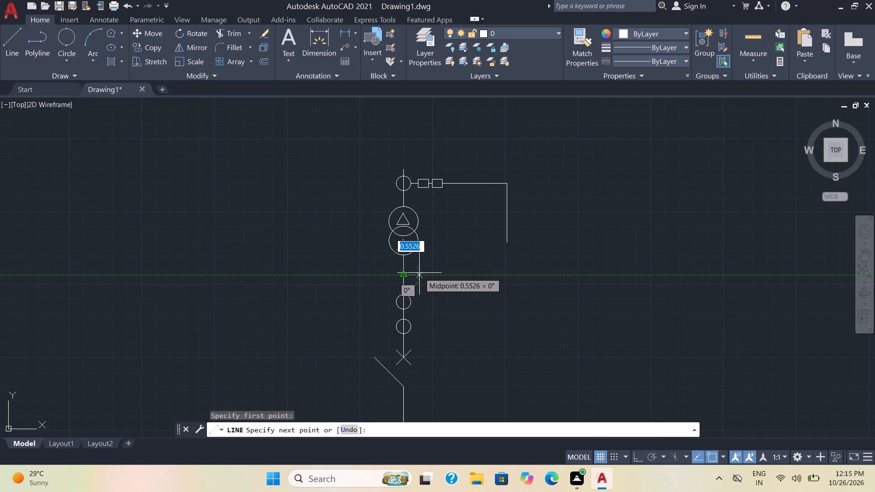
{"action": "left_click", "coordinate": [419, 273]}
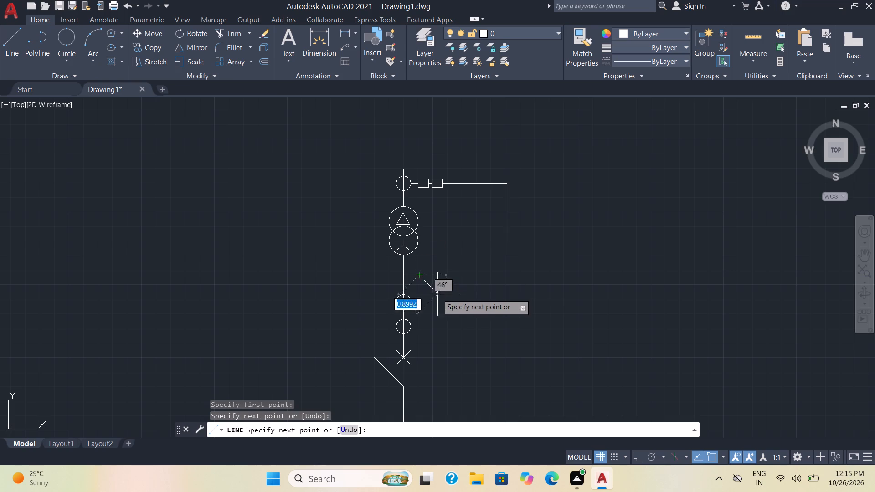
{"action": "key", "text": "Escape"}
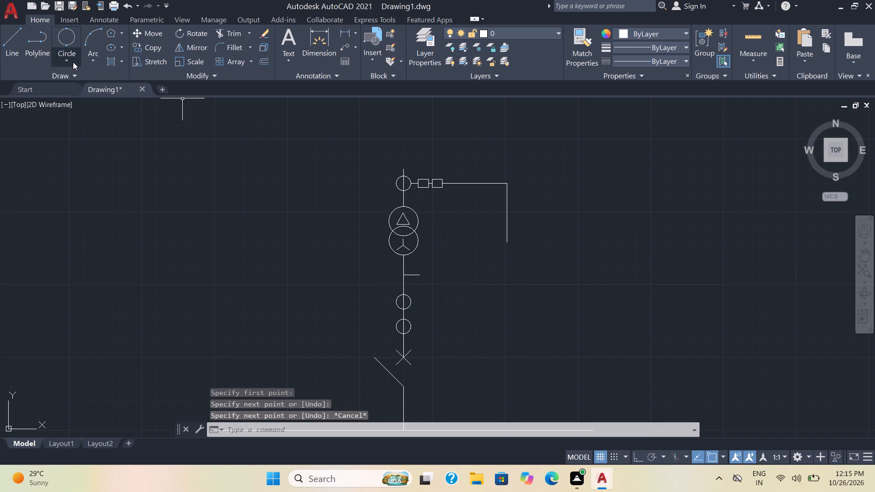
Draw a two-point circle about 0.70 in diameter, starting at the free end of the short horizontal line.
{"action": "left_click", "coordinate": [73, 62]}
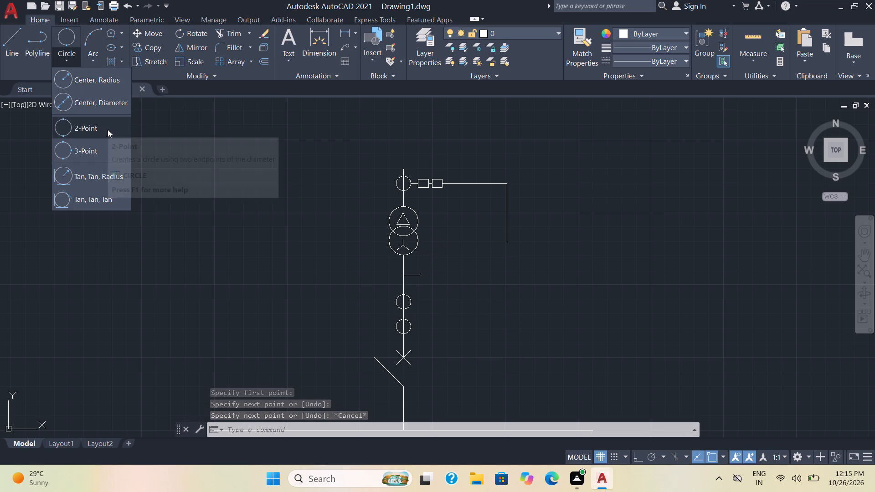
{"action": "left_click", "coordinate": [110, 123]}
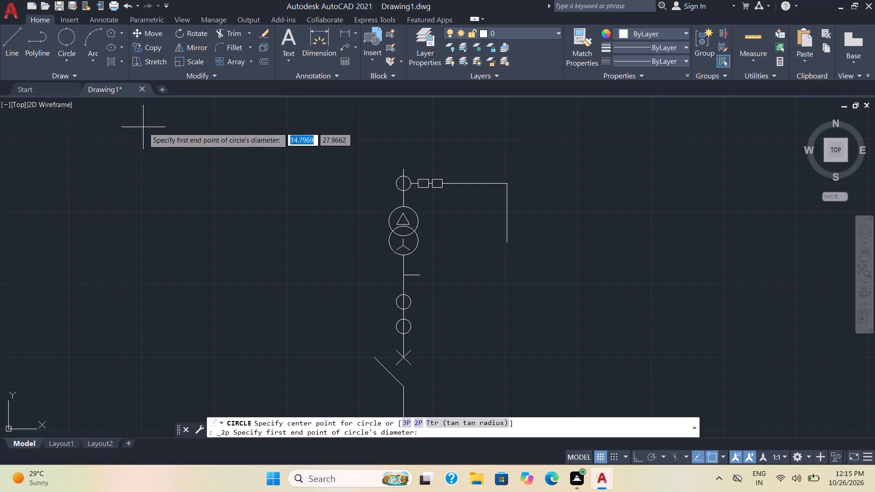
{"action": "left_click", "coordinate": [420, 275]}
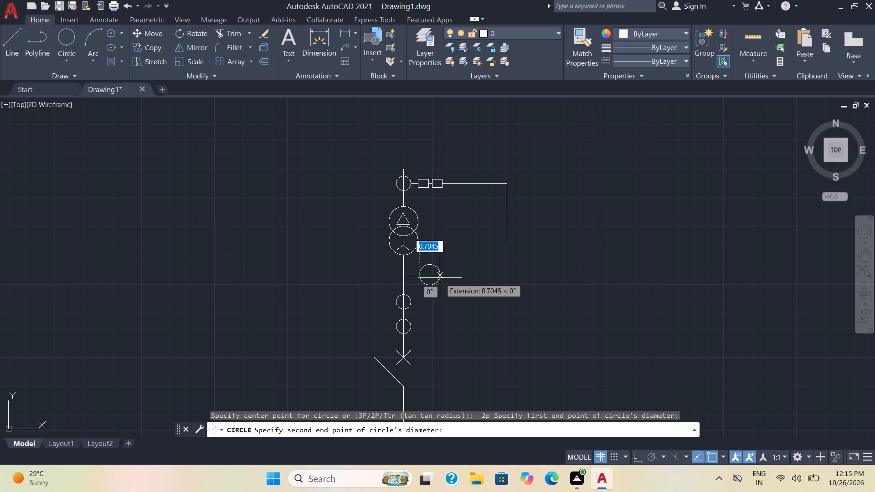
{"action": "left_click", "coordinate": [440, 278]}
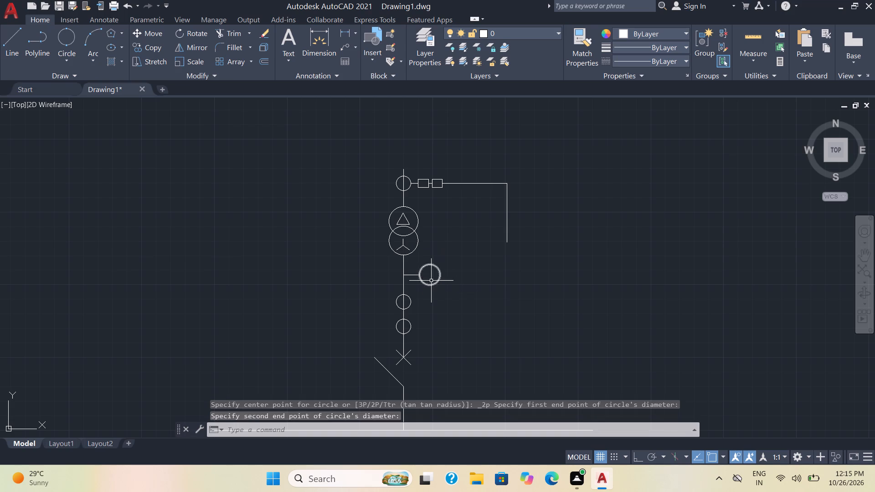
Copy the new branch circle from its centre about 0.50 to the right so the two circles overlap.
{"action": "left_click", "coordinate": [434, 283]}
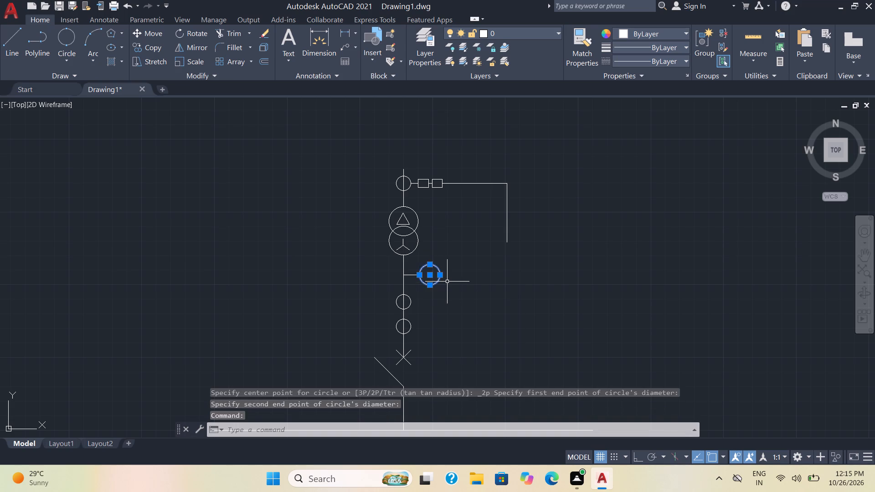
{"action": "type", "text": "co"}
{"action": "key", "text": "Return"}
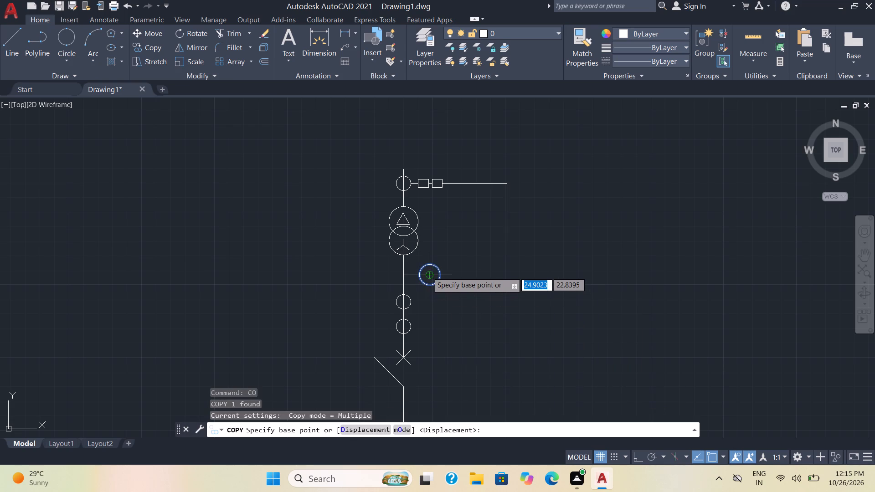
{"action": "left_click", "coordinate": [428, 274]}
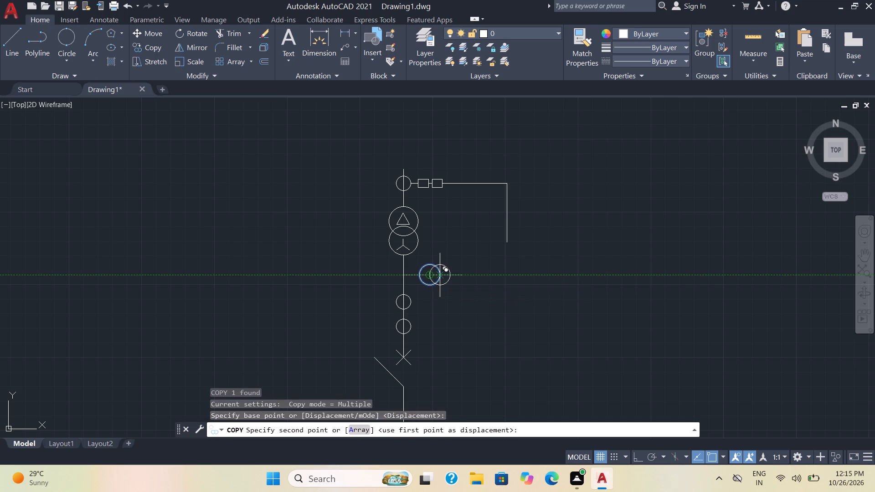
{"action": "scroll", "coordinate": [443, 273], "scroll_direction": "up", "scroll_amount": 2}
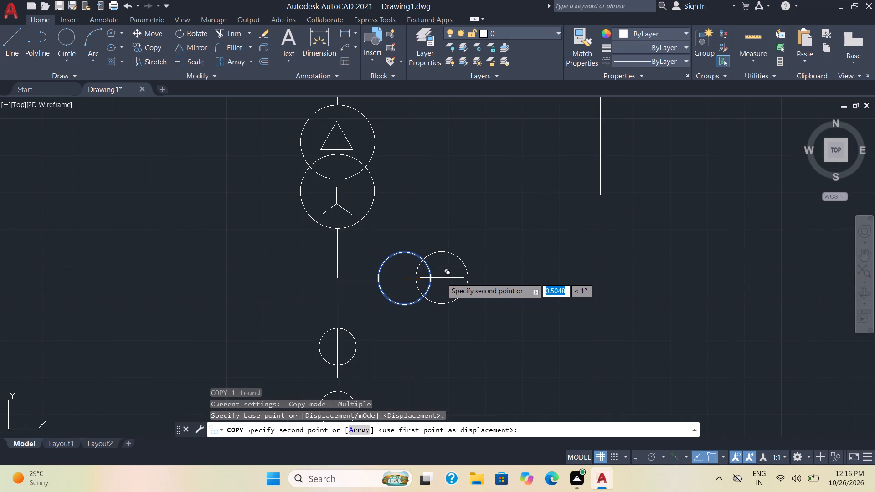
{"action": "left_click", "coordinate": [442, 278]}
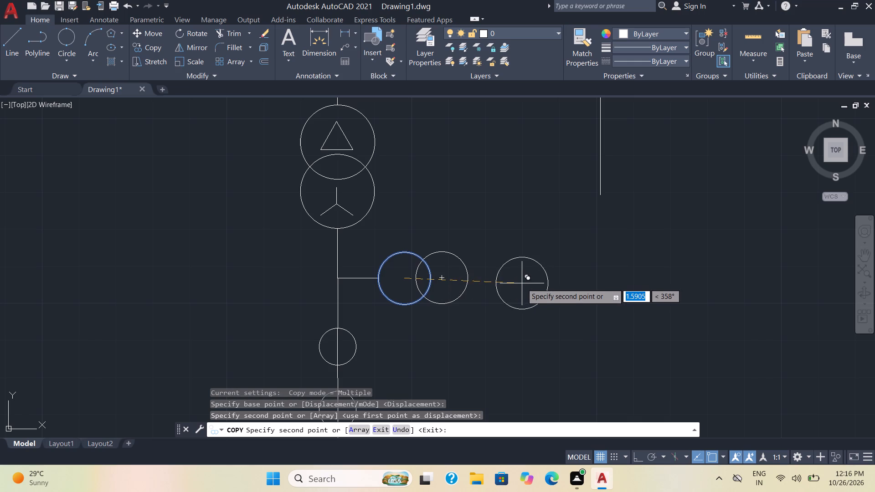
{"action": "key", "text": "Escape"}
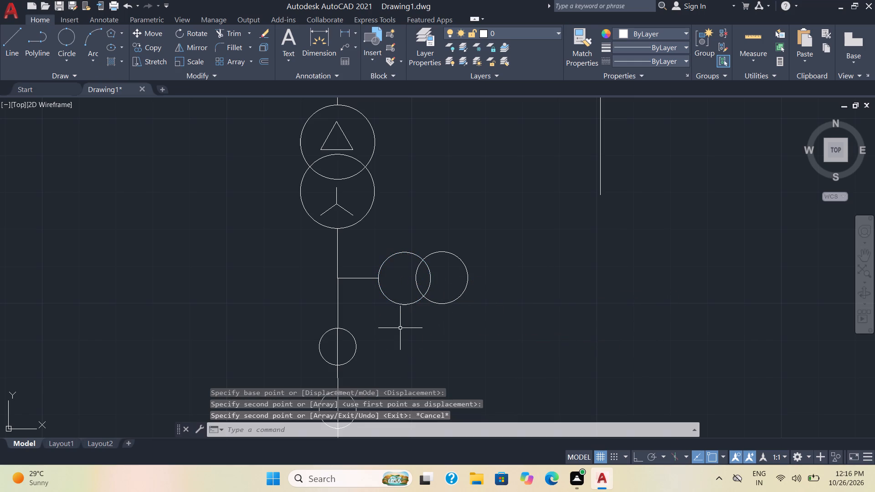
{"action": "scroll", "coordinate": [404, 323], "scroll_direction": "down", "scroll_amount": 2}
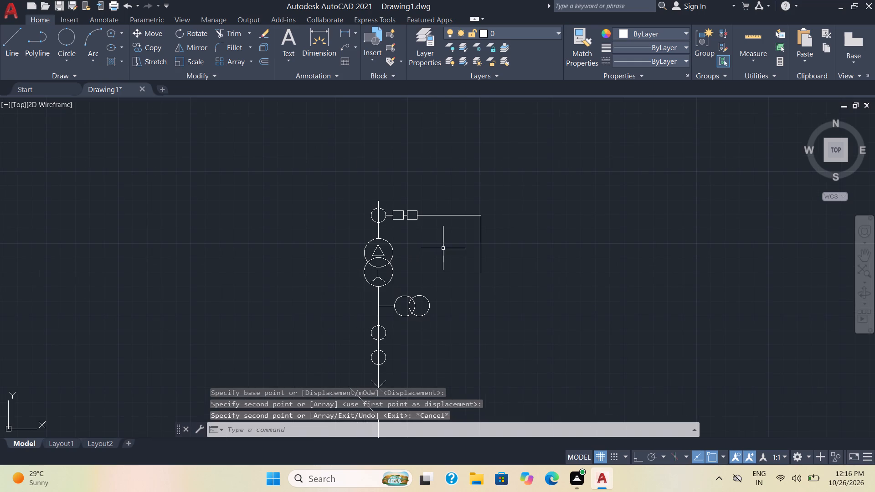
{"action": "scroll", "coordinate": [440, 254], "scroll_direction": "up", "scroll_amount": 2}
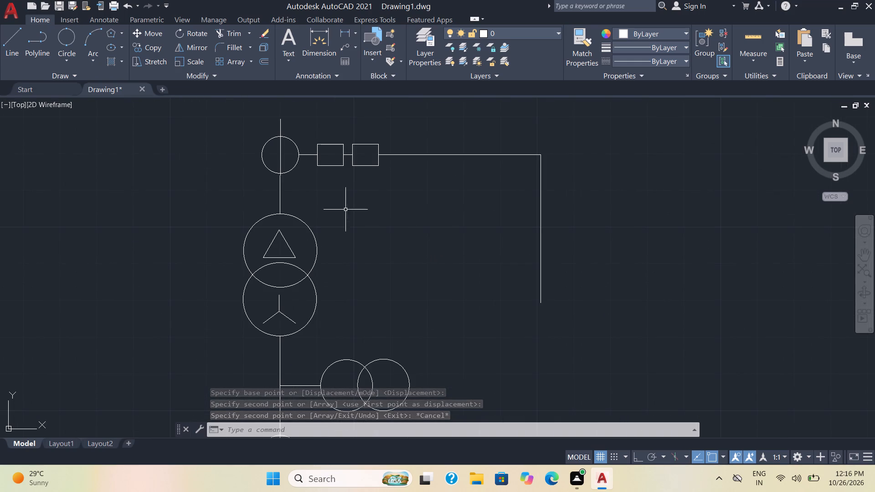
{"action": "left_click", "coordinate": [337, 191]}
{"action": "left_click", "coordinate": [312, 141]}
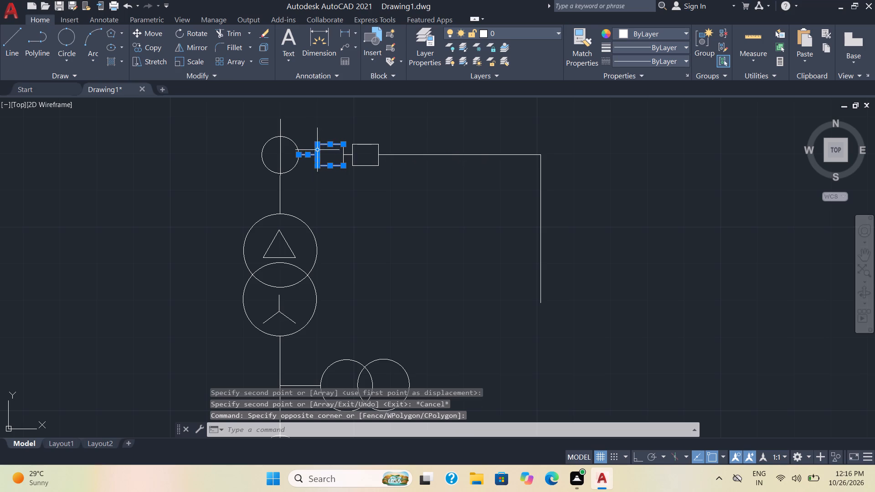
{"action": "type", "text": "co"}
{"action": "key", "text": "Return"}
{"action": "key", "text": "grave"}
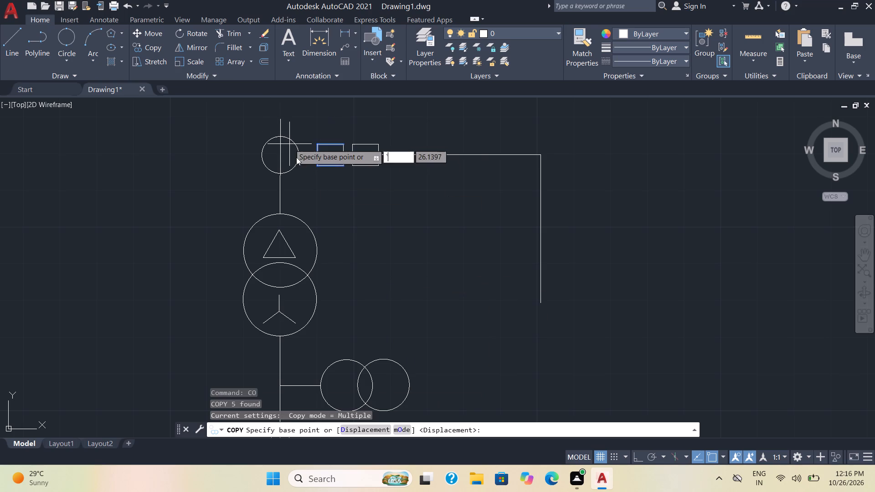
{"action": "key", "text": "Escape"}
Copy the upper branch's first box with its two connecting lines, from the small circle's edge to the right quadrant of the second overlapping circle.
{"action": "left_click", "coordinate": [348, 182]}
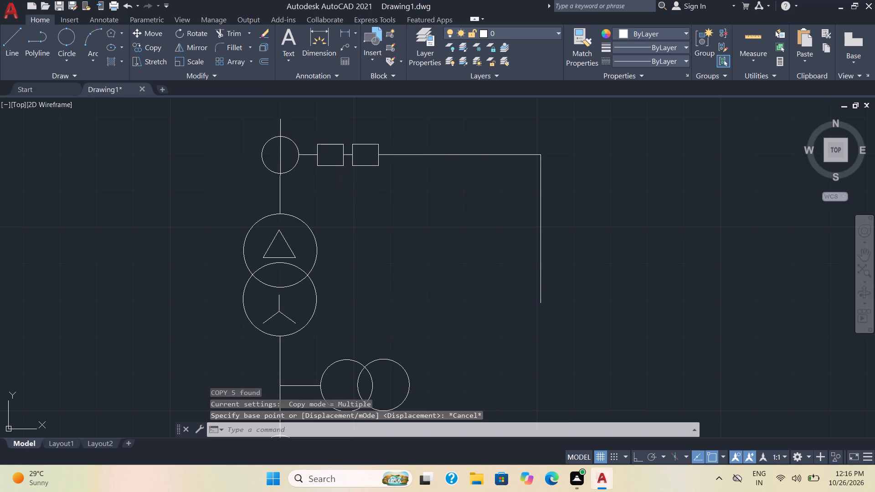
{"action": "left_click", "coordinate": [308, 138]}
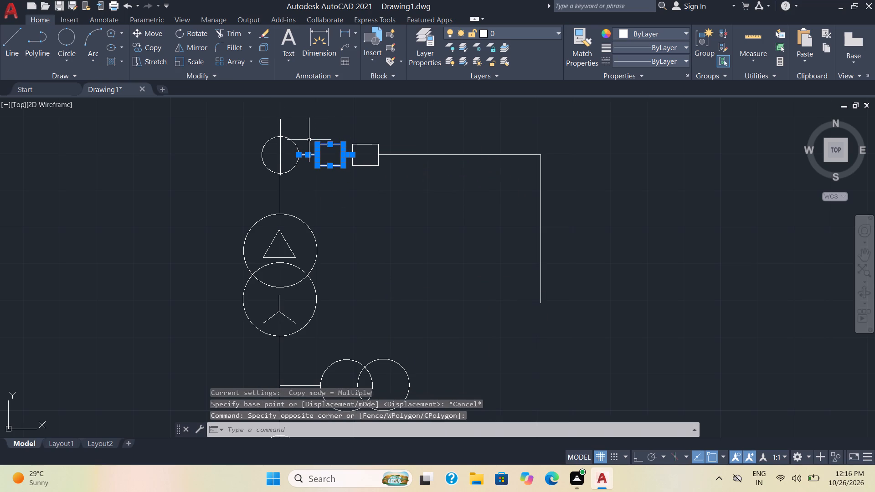
{"action": "scroll", "coordinate": [345, 174], "scroll_direction": "up", "scroll_amount": 4}
{"action": "scroll", "coordinate": [351, 155], "scroll_direction": "down", "scroll_amount": 2}
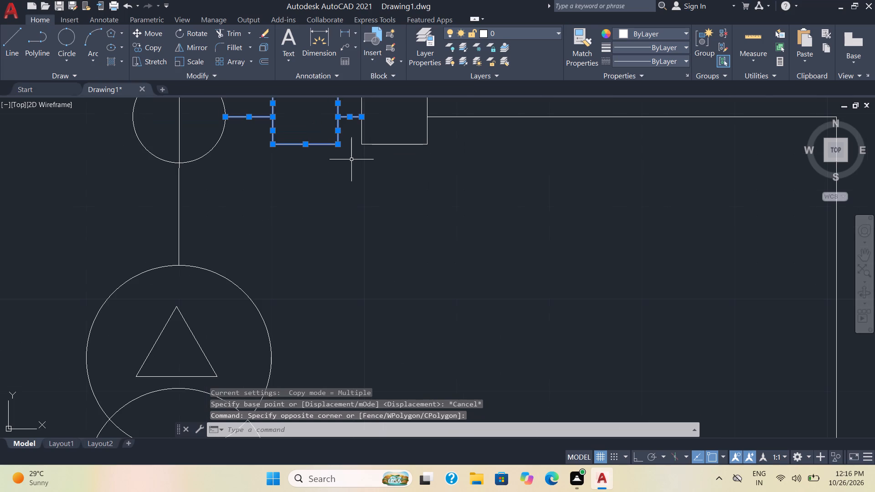
{"action": "scroll", "coordinate": [353, 173], "scroll_direction": "down", "scroll_amount": 1}
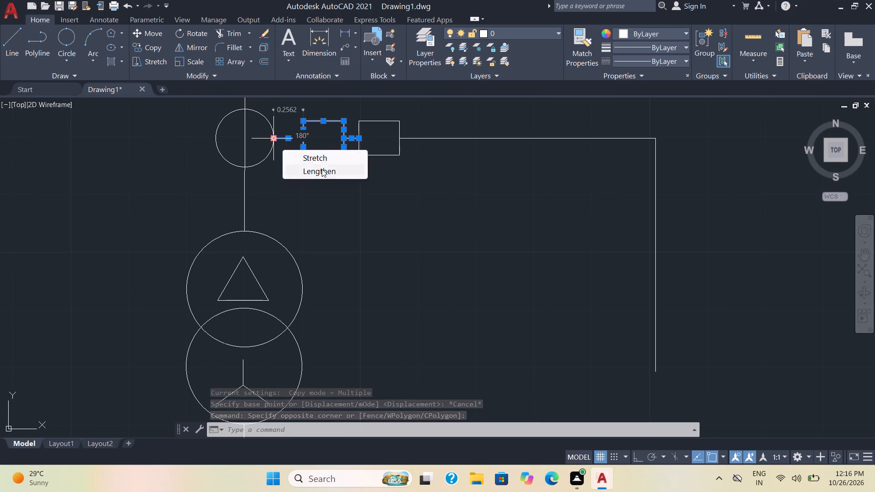
{"action": "key", "text": "c"}
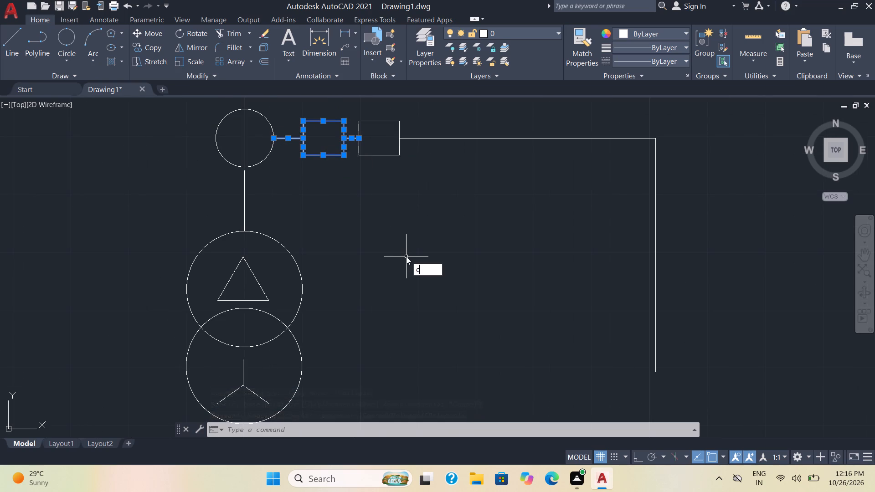
{"action": "key", "text": "o"}
{"action": "key", "text": "Return"}
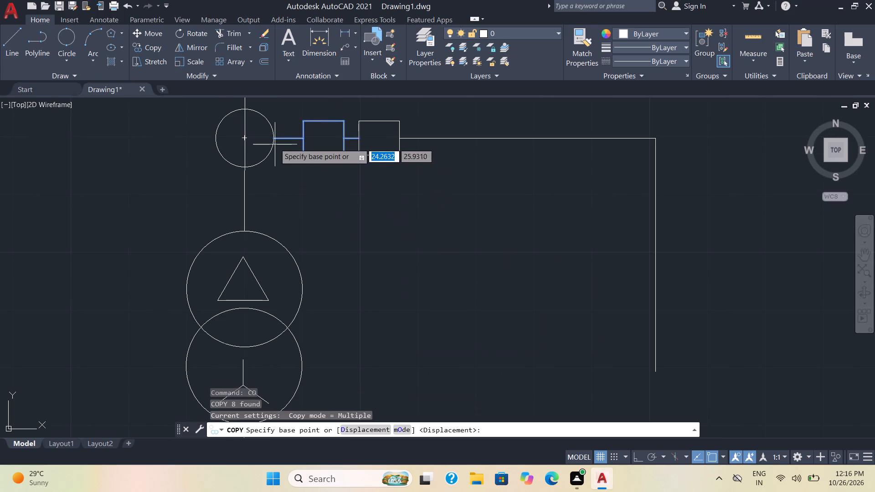
{"action": "left_click", "coordinate": [275, 137]}
{"action": "scroll", "coordinate": [476, 263], "scroll_direction": "down", "scroll_amount": 2}
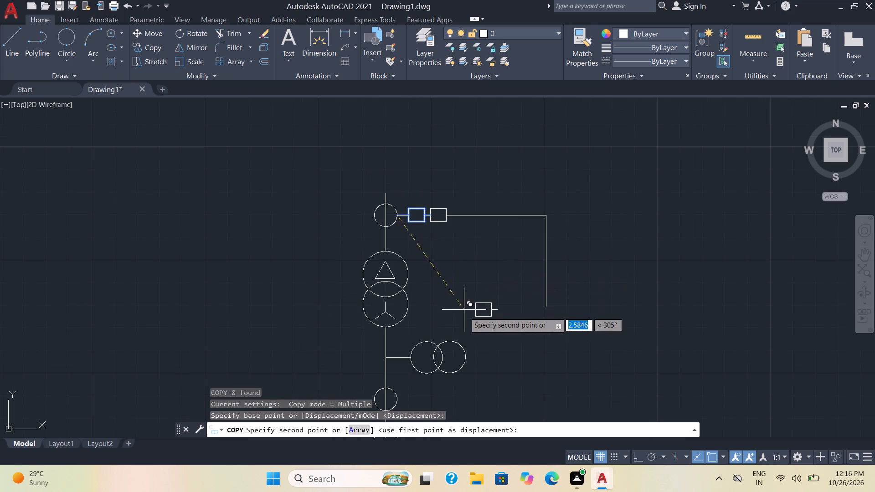
{"action": "scroll", "coordinate": [465, 362], "scroll_direction": "up", "scroll_amount": 2}
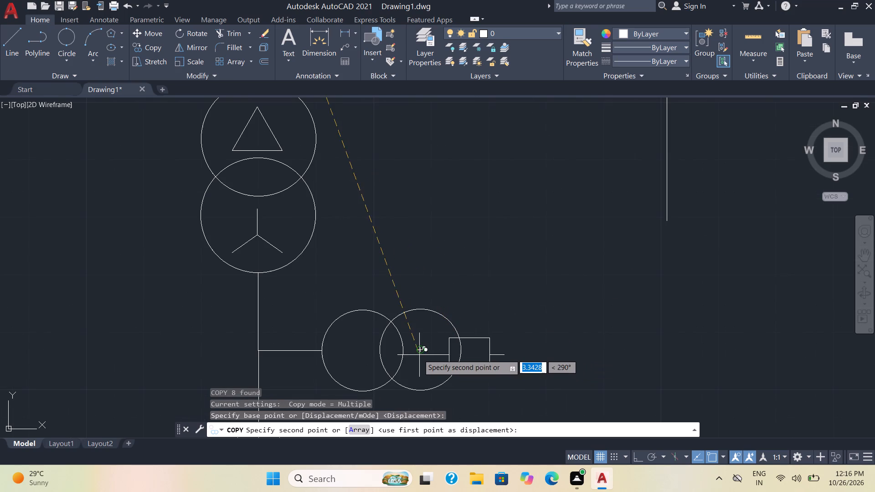
{"action": "left_click", "coordinate": [462, 354]}
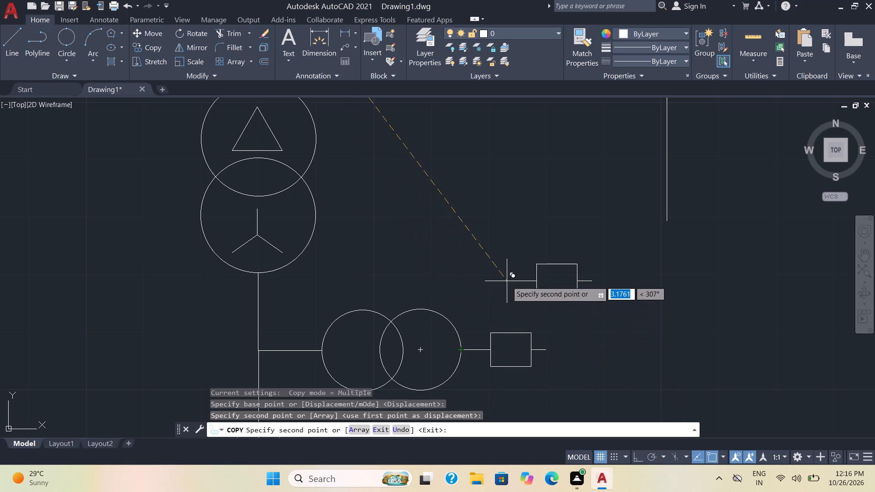
{"action": "key", "text": "Escape"}
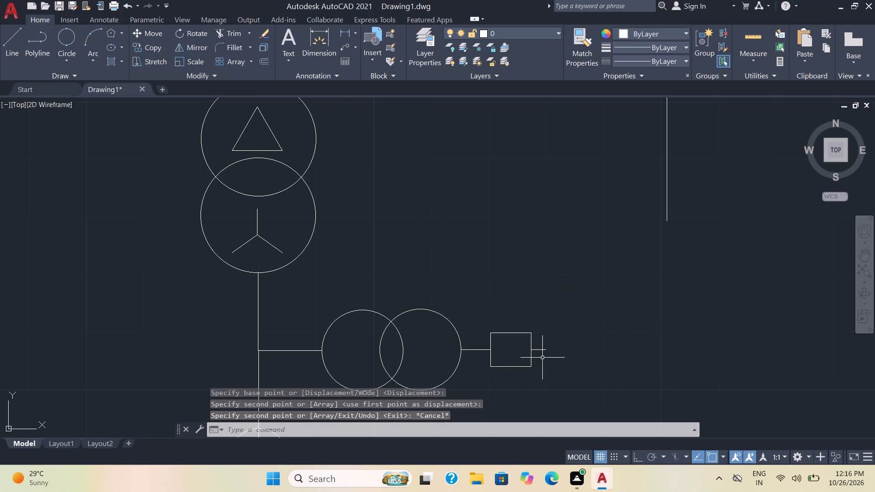
Delete the short line sticking out of the right side of the copied box.
{"action": "left_click", "coordinate": [540, 349]}
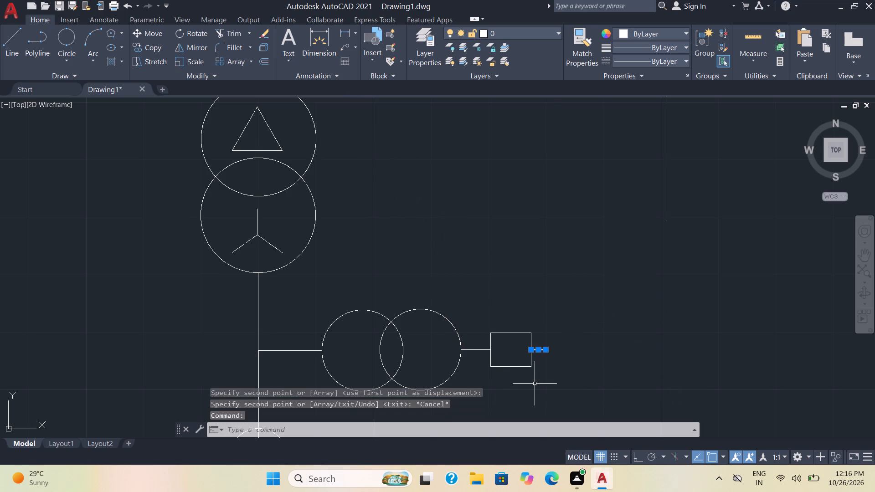
{"action": "key", "text": "Delete"}
Copy the box beside the overlapping circles from its top midpoint straight down by about 0.4.
{"action": "left_click", "coordinate": [535, 379]}
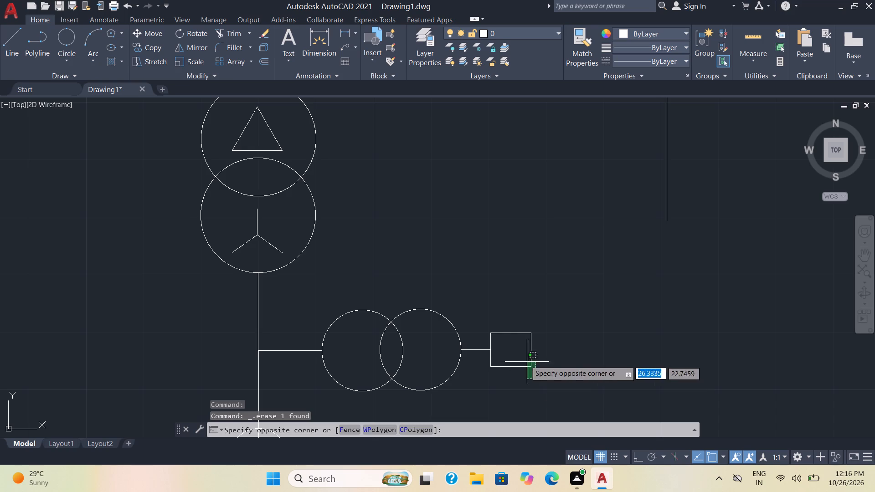
{"action": "left_click", "coordinate": [506, 321]}
{"action": "left_click", "coordinate": [490, 345]}
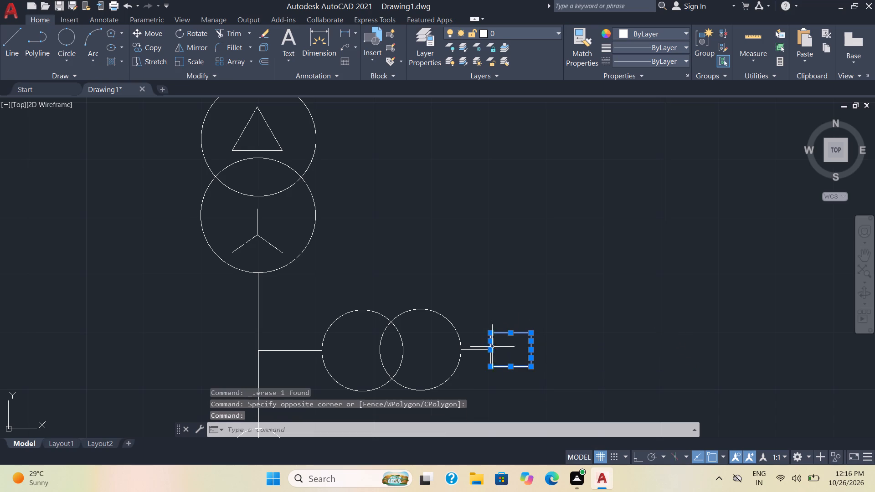
{"action": "left_click", "coordinate": [489, 359]}
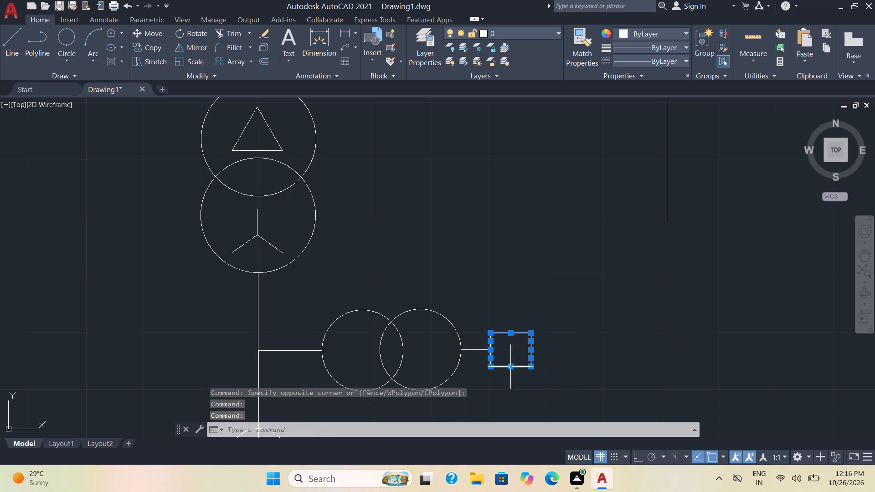
{"action": "type", "text": "co"}
{"action": "key", "text": "Return"}
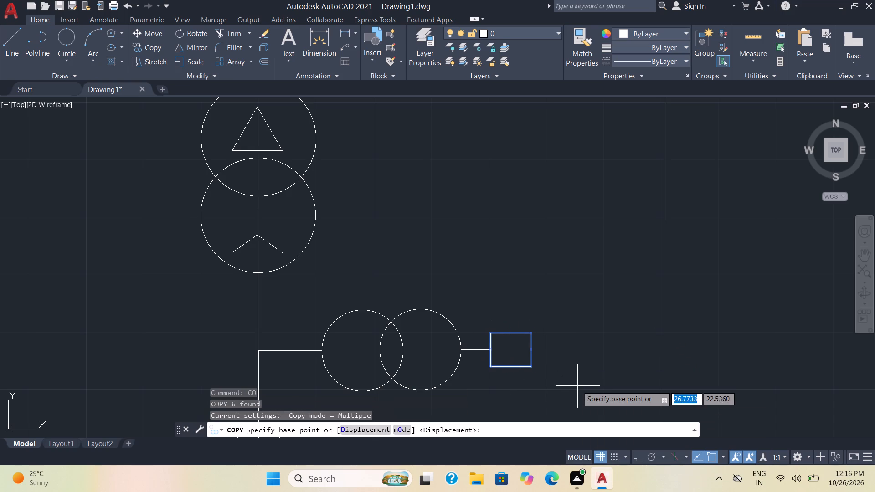
{"action": "left_click", "coordinate": [510, 333]}
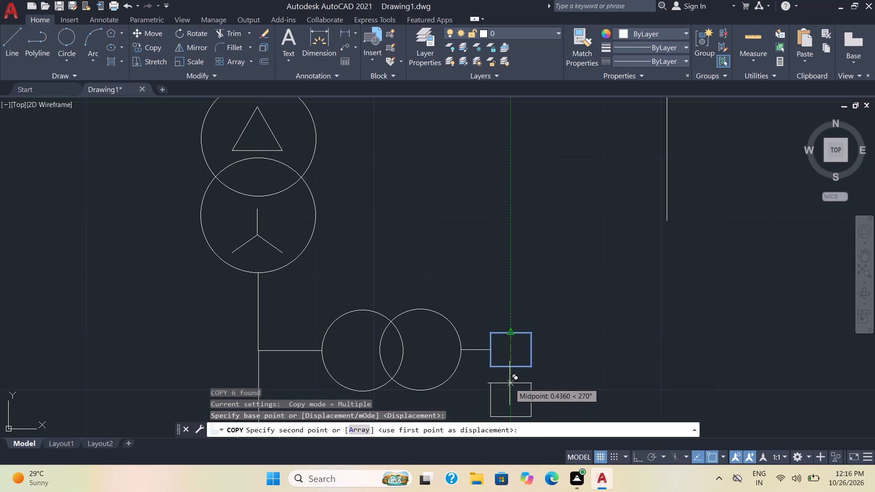
{"action": "left_click", "coordinate": [511, 378]}
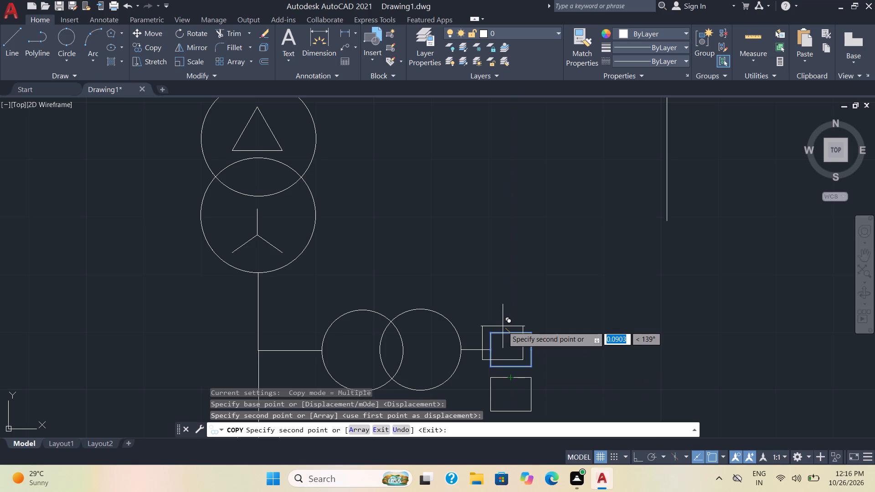
{"action": "key", "text": "Escape"}
Draw a connector from the midpoint of the short line before the upper box, down and about 0.13 right to the lower box's left midpoint.
{"action": "left_click", "coordinate": [9, 46]}
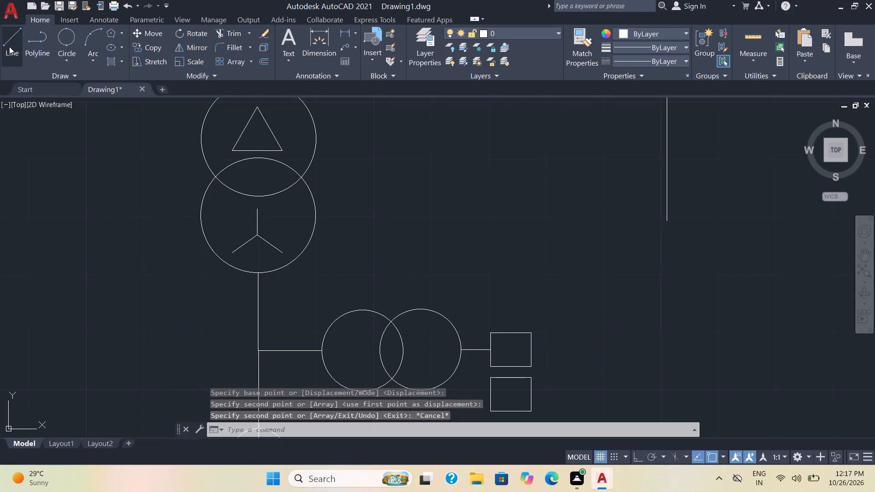
{"action": "left_click", "coordinate": [476, 353]}
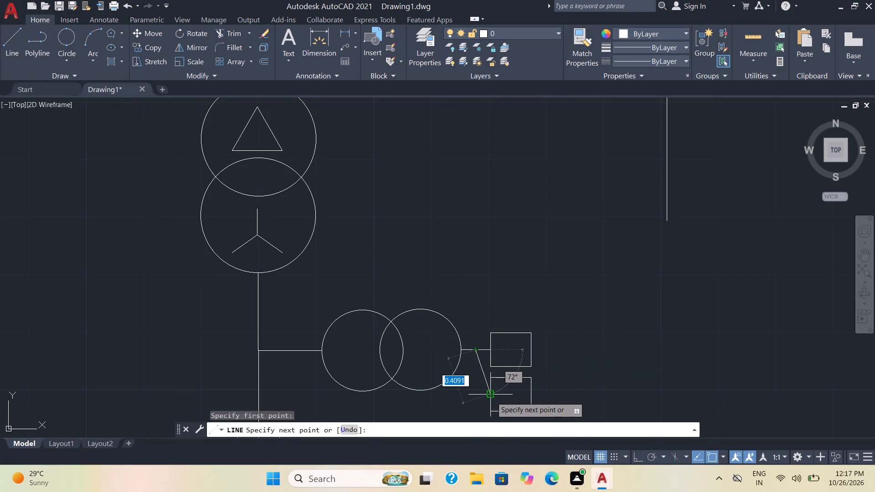
{"action": "left_click", "coordinate": [474, 396]}
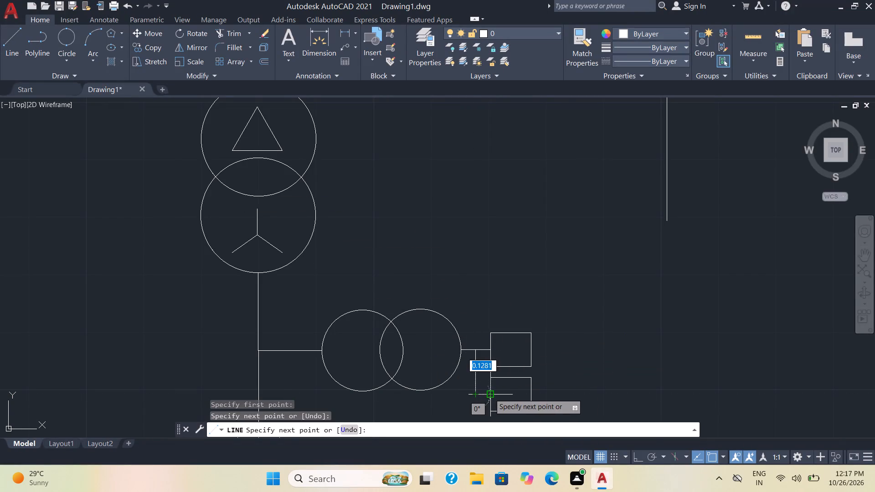
{"action": "left_click", "coordinate": [489, 394]}
{"action": "key", "text": "Escape"}
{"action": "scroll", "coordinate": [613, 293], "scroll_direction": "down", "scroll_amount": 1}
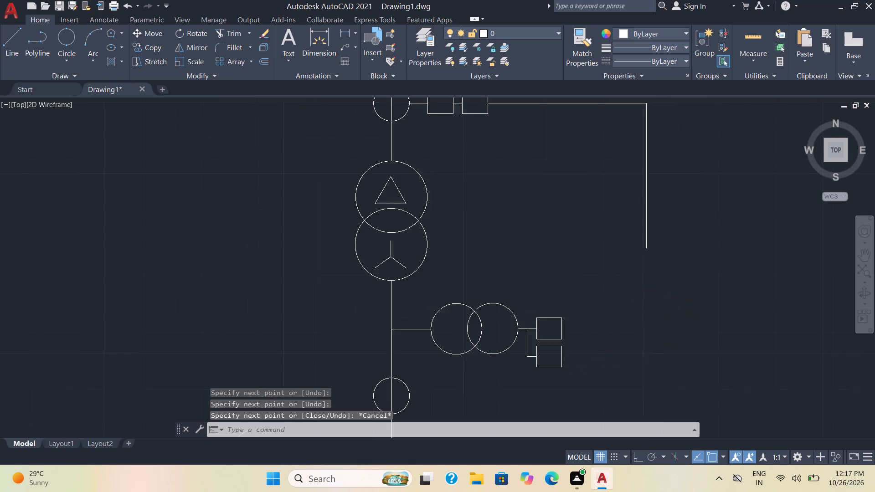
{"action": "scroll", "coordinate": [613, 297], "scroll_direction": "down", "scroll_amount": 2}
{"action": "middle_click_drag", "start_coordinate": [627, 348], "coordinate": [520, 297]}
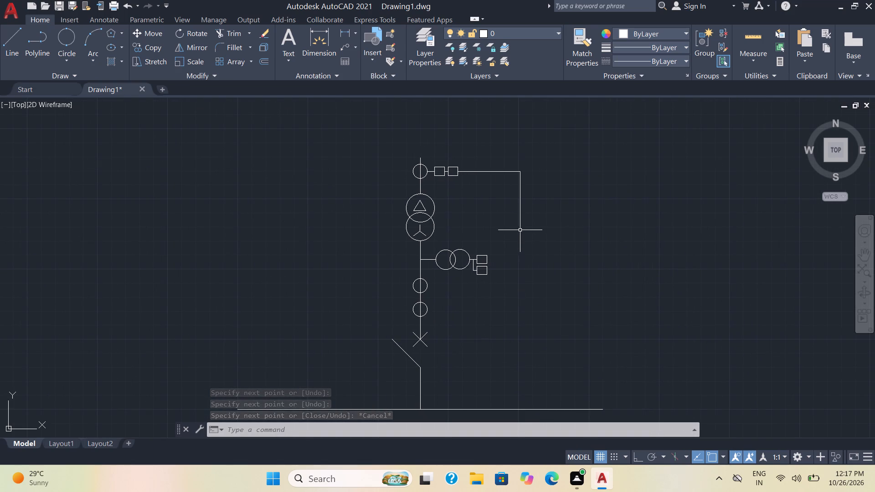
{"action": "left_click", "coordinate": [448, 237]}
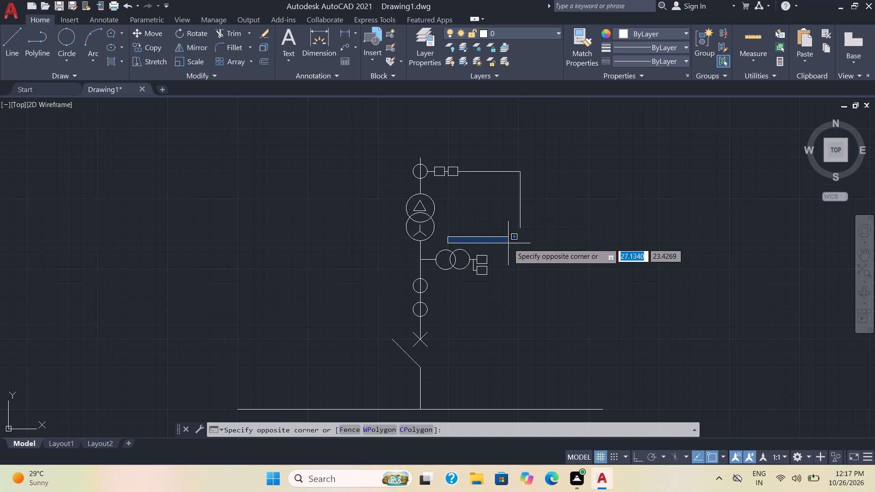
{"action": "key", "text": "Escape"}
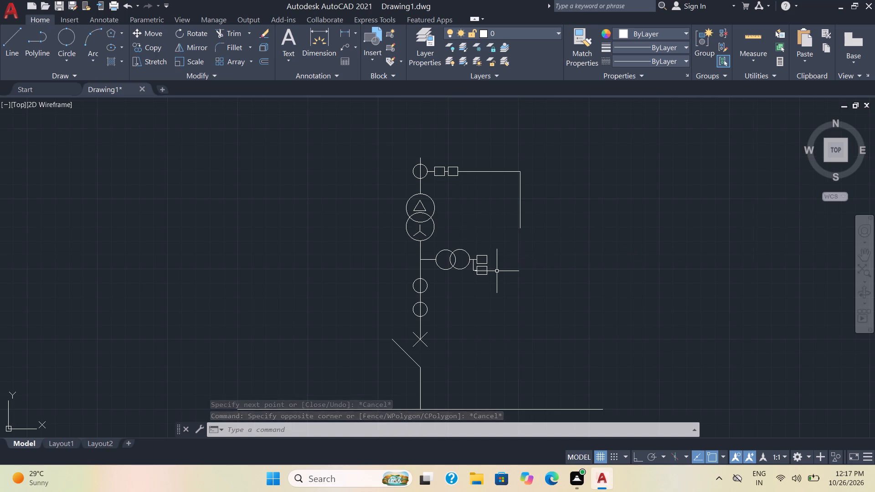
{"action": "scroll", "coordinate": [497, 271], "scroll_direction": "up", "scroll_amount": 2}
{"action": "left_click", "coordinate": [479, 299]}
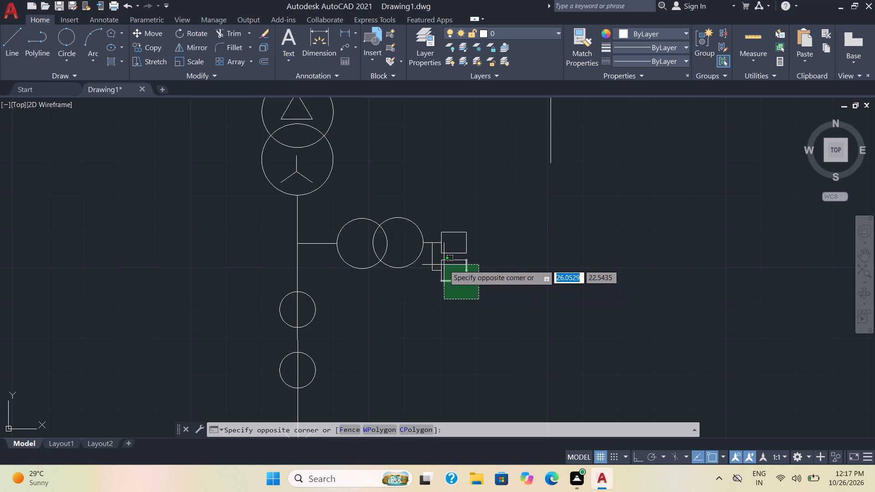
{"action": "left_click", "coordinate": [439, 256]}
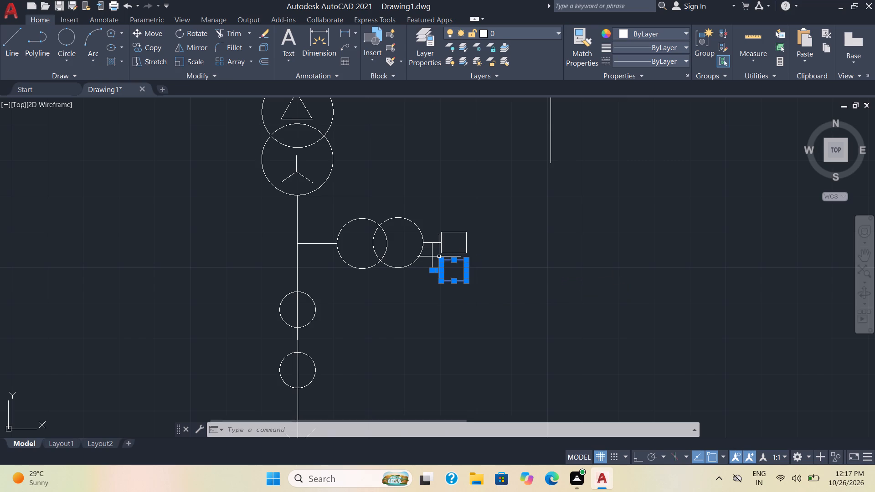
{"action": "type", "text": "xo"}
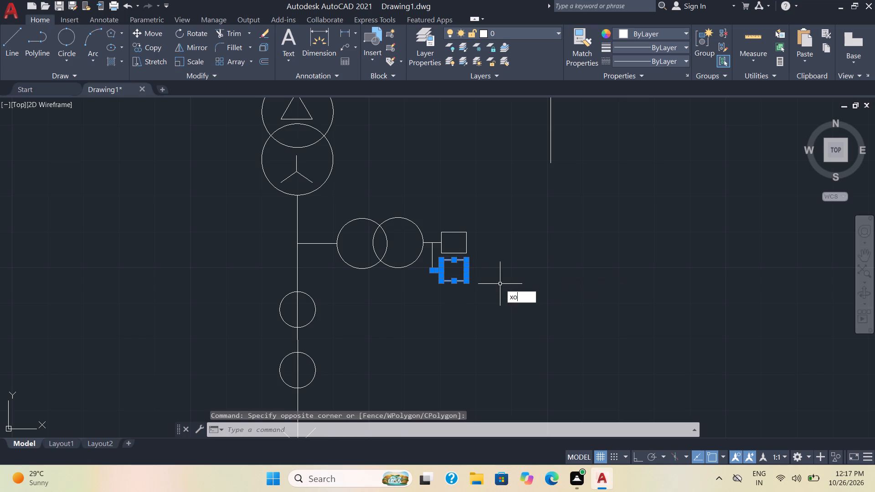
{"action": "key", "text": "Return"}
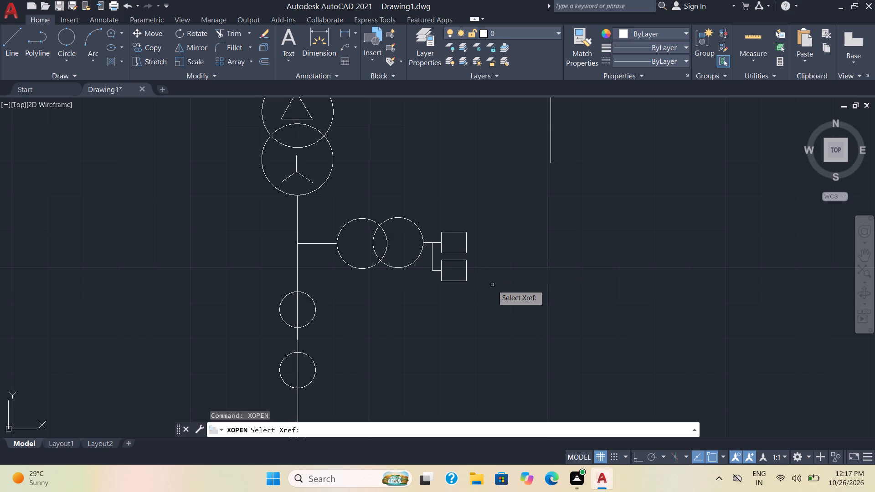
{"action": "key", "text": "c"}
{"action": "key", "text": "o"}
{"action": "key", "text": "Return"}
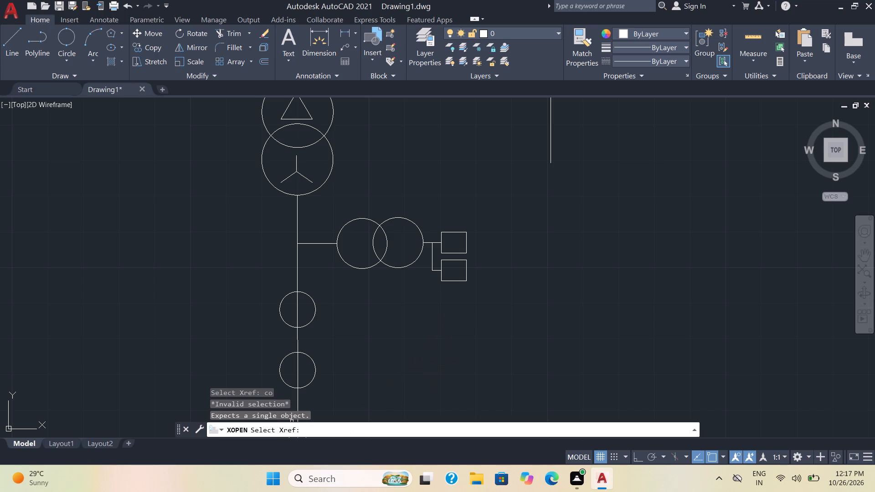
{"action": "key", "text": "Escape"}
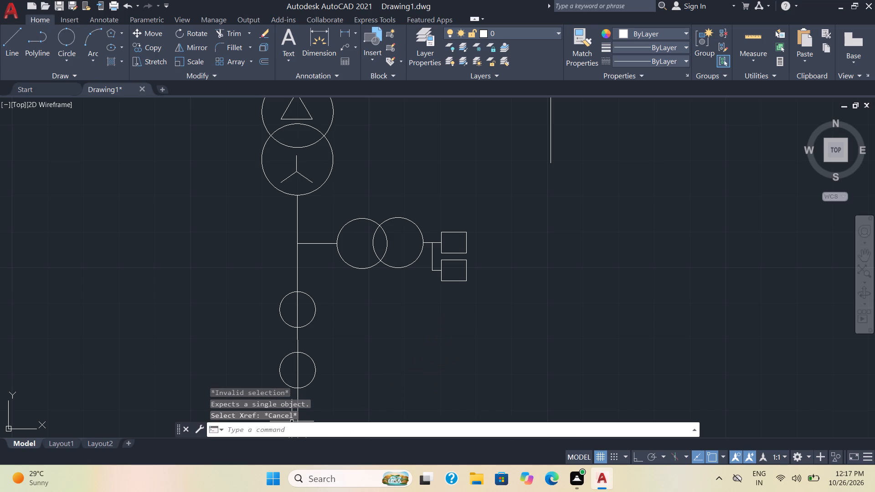
Copy the lower box with its short left stub from its top midpoint to the bottom end of the upper branch's long vertical line.
{"action": "key", "text": "c"}
{"action": "key", "text": "o"}
{"action": "key", "text": "Return"}
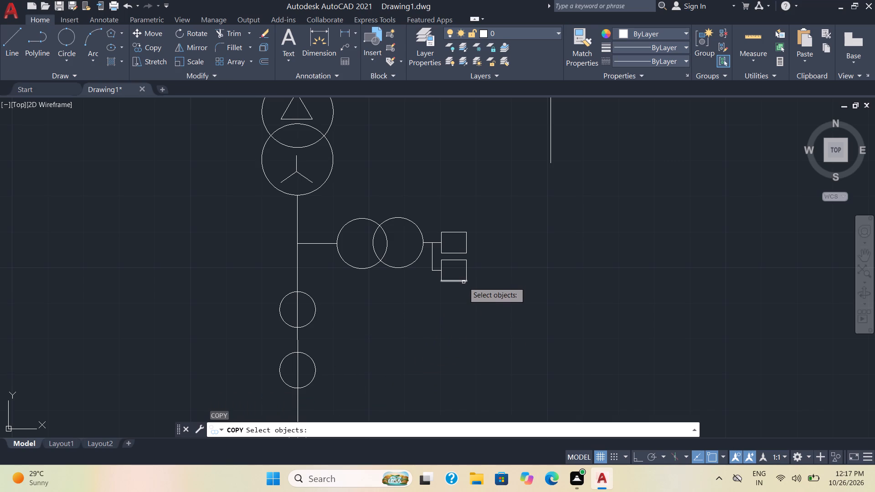
{"action": "left_click", "coordinate": [478, 303]}
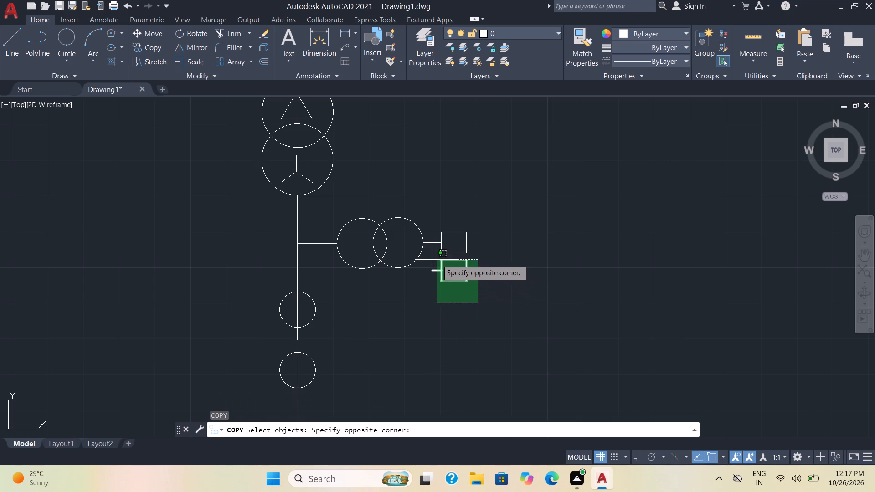
{"action": "left_click", "coordinate": [437, 259]}
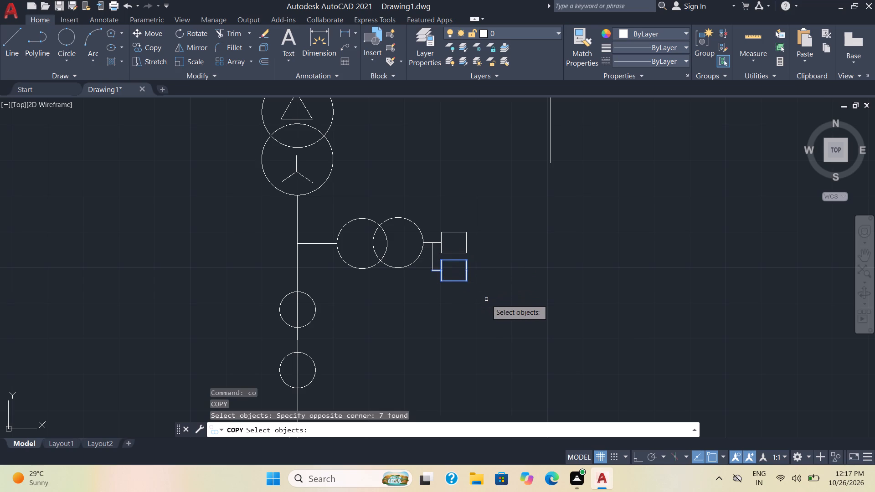
{"action": "key", "text": "space"}
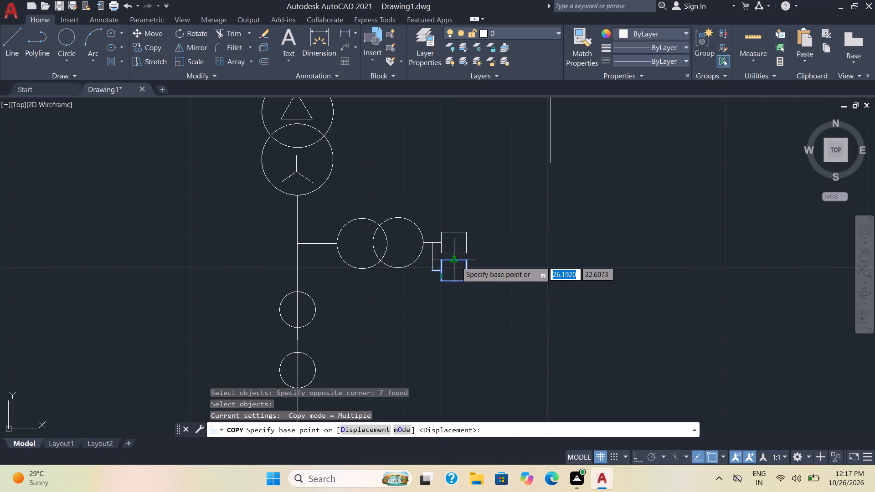
{"action": "left_click", "coordinate": [456, 261]}
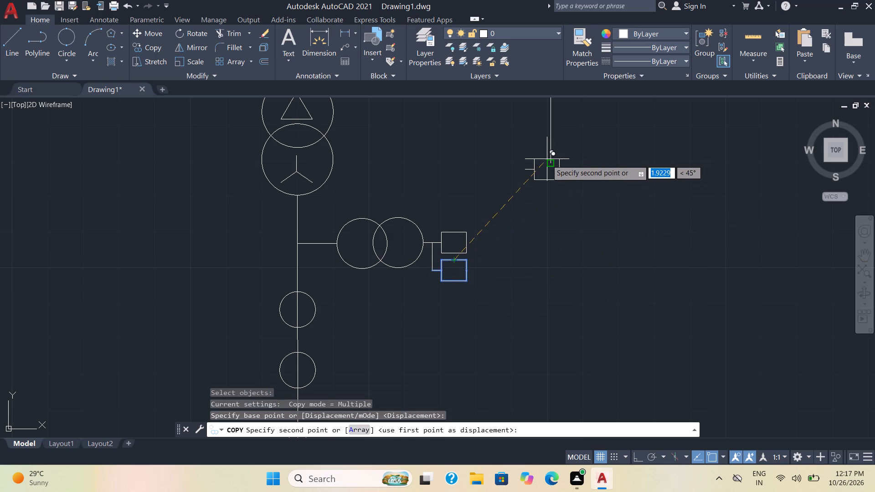
{"action": "scroll", "coordinate": [551, 163], "scroll_direction": "up", "scroll_amount": 2}
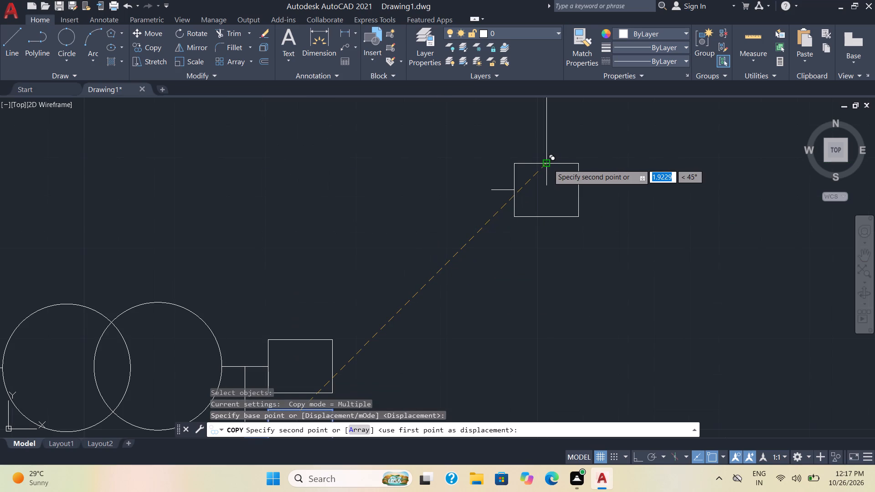
{"action": "left_click", "coordinate": [548, 164]}
{"action": "scroll", "coordinate": [573, 220], "scroll_direction": "up", "scroll_amount": 1}
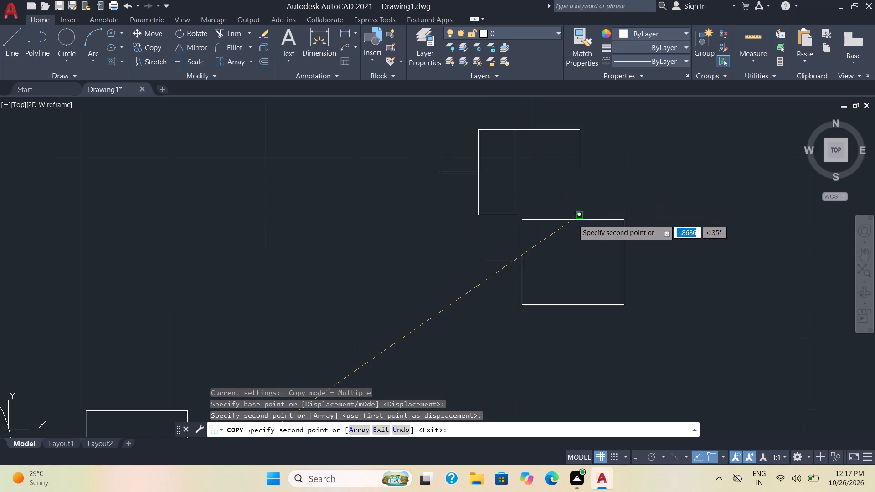
{"action": "scroll", "coordinate": [573, 220], "scroll_direction": "up", "scroll_amount": 1}
{"action": "scroll", "coordinate": [573, 220], "scroll_direction": "down", "scroll_amount": 1}
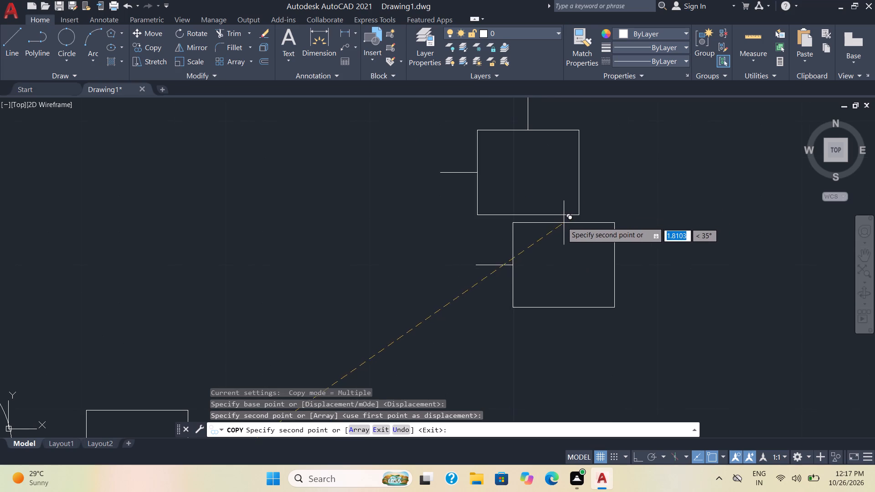
{"action": "key", "text": "Escape"}
Delete the short line sticking out of the left side of the box copied under the long vertical line.
{"action": "left_click", "coordinate": [463, 172]}
{"action": "key", "text": "Delete"}
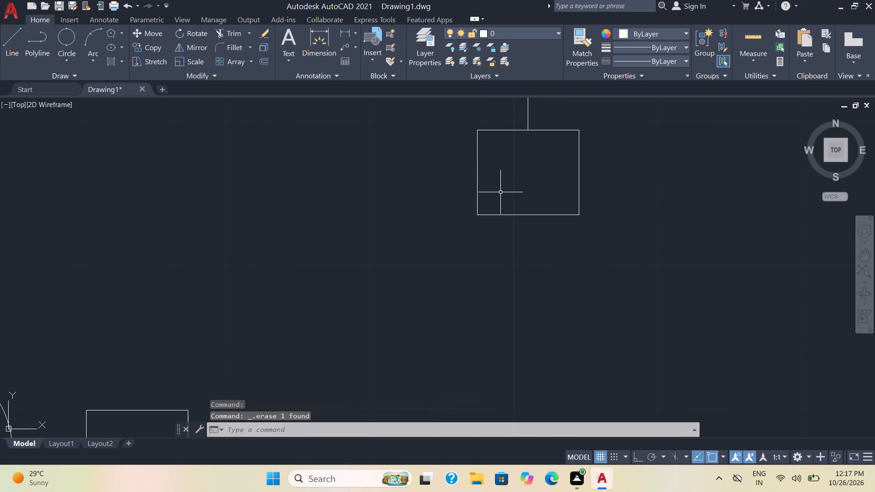
Copy the delta-star transformer symbol with its upper and lower leads from the main line's top end to the bottom midpoint of the new box.
{"action": "scroll", "coordinate": [500, 193], "scroll_direction": "down", "scroll_amount": 3}
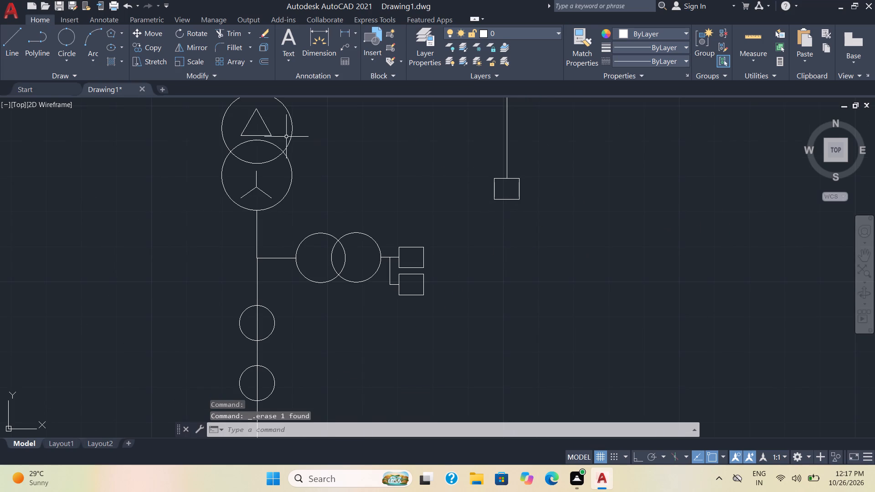
{"action": "scroll", "coordinate": [310, 179], "scroll_direction": "down", "scroll_amount": 2}
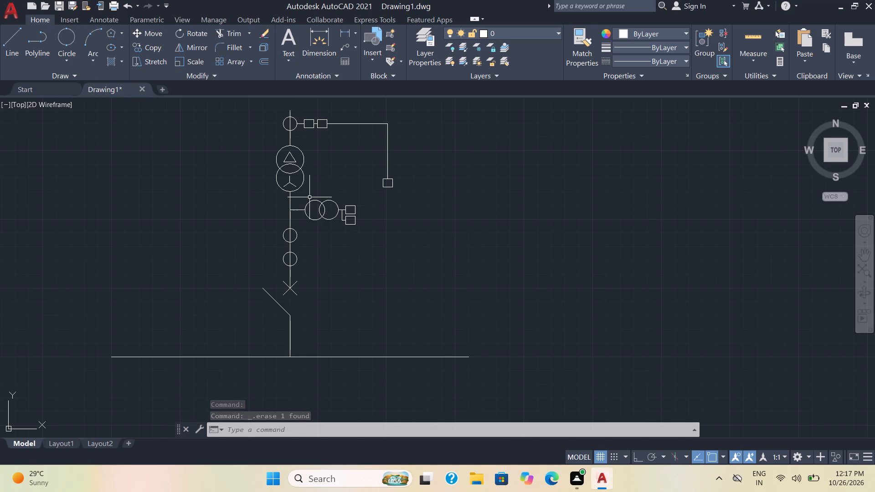
{"action": "left_click", "coordinate": [309, 197]}
{"action": "left_click", "coordinate": [268, 140]}
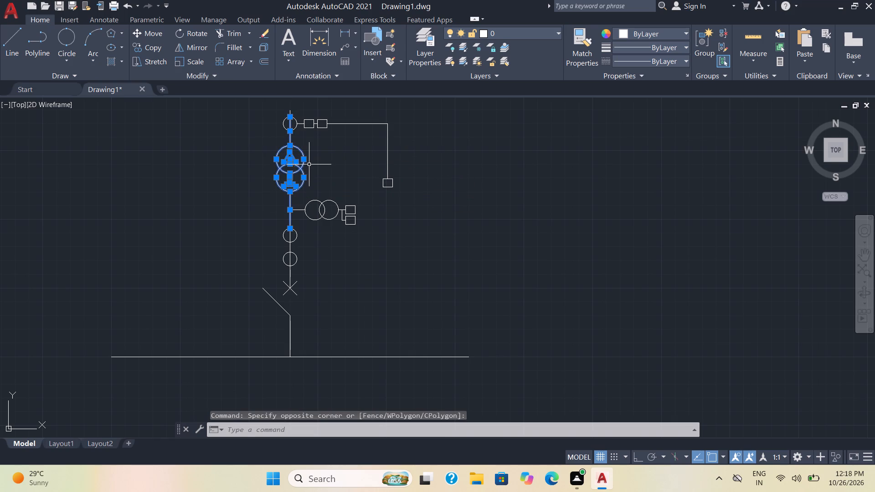
{"action": "type", "text": "co"}
{"action": "key", "text": "Return"}
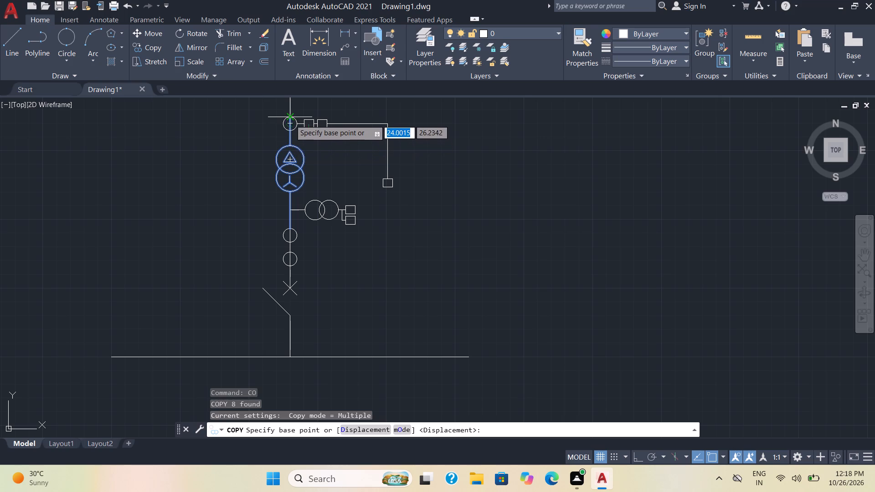
{"action": "left_click", "coordinate": [290, 107]}
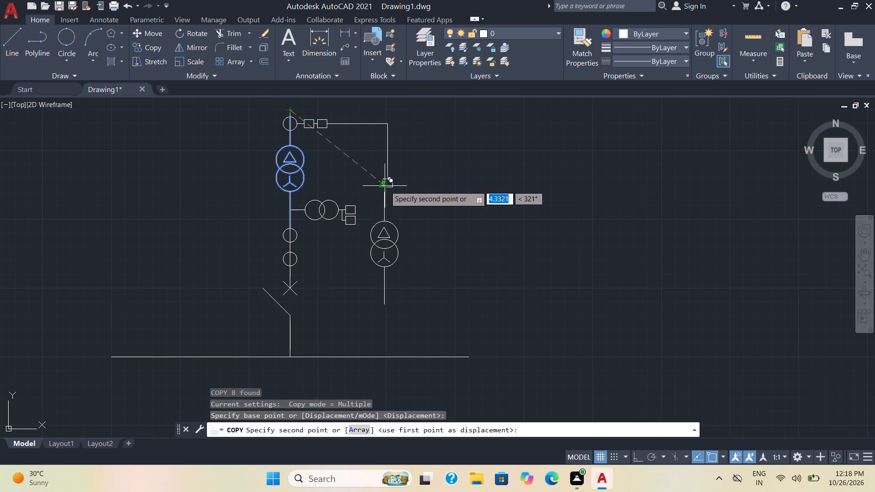
{"action": "scroll", "coordinate": [392, 195], "scroll_direction": "up", "scroll_amount": 2}
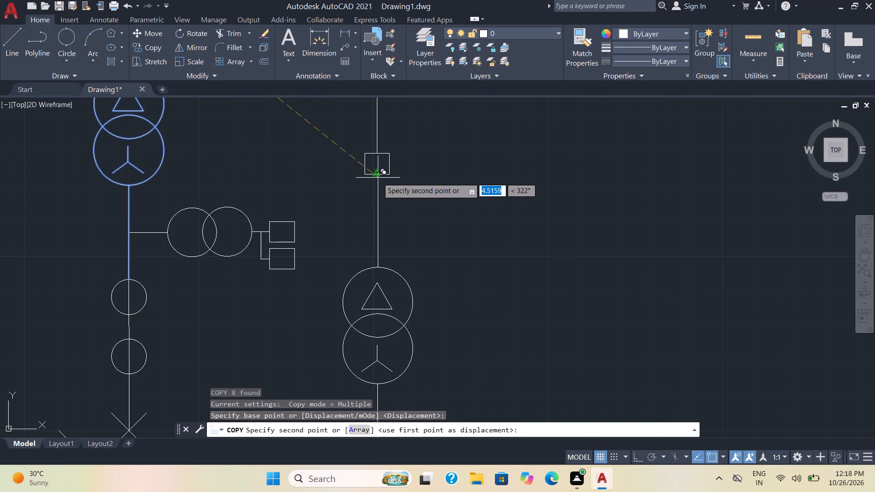
{"action": "left_click", "coordinate": [377, 175]}
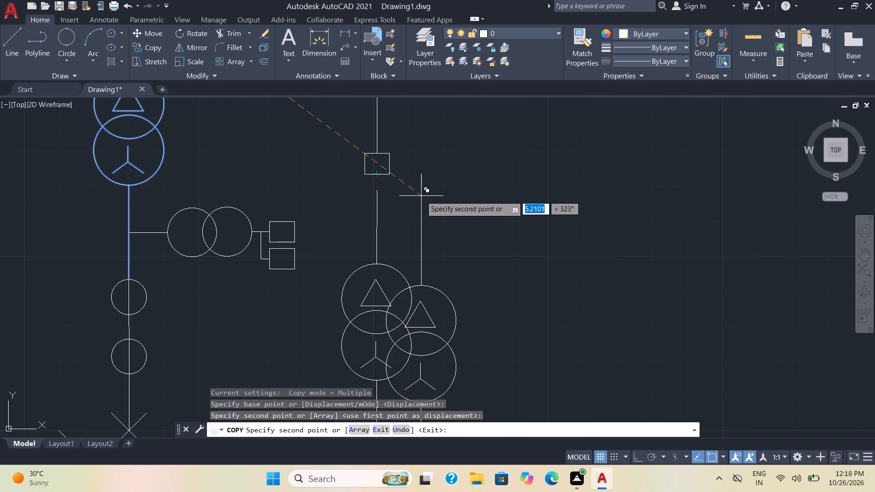
{"action": "key", "text": "Escape"}
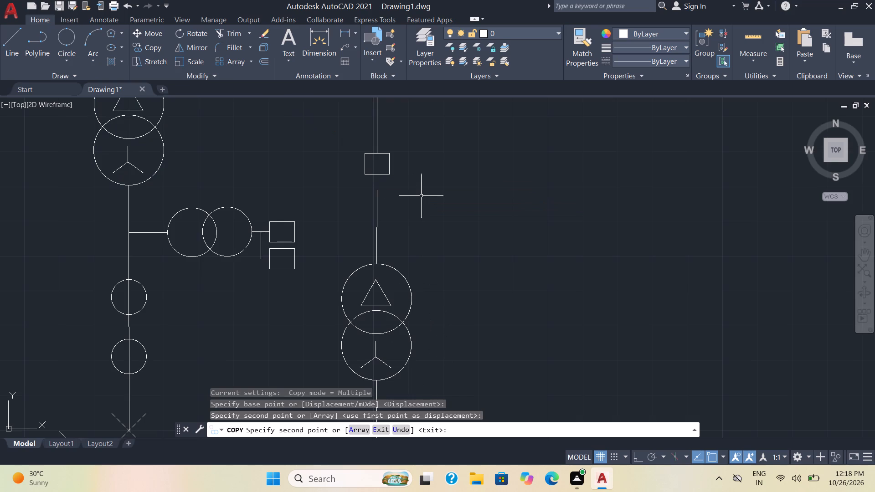
Shorten the copied transformer's upper lead by stretching its top end down toward the delta circle.
{"action": "scroll", "coordinate": [421, 196], "scroll_direction": "down", "scroll_amount": 4}
{"action": "scroll", "coordinate": [432, 237], "scroll_direction": "up", "scroll_amount": 2}
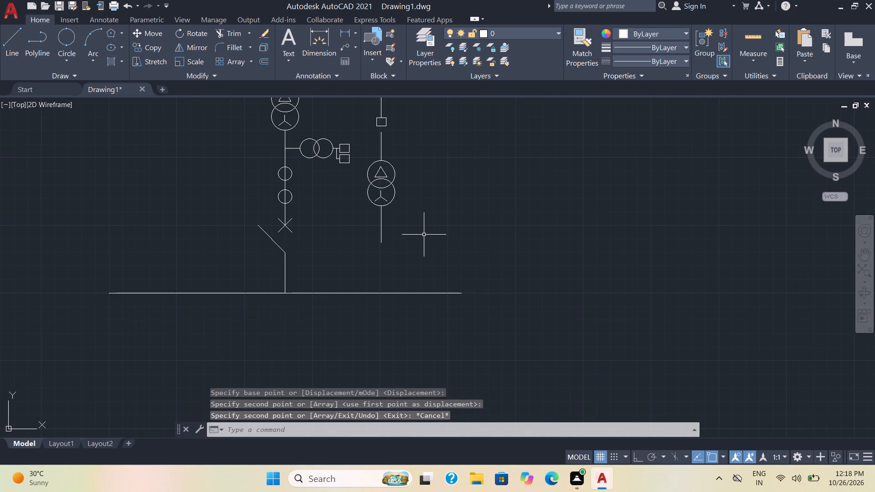
{"action": "left_click", "coordinate": [381, 135]}
{"action": "left_click", "coordinate": [381, 133]}
{"action": "left_click_drag", "start_coordinate": [381, 143], "coordinate": [381, 148]}
{"action": "key", "text": "Escape"}
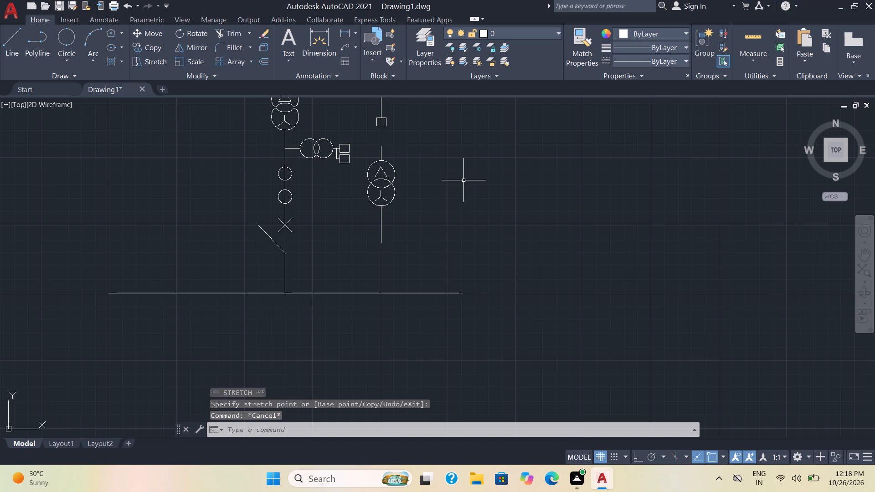
Move the copied transformer with both leads from its upper lead's top end to the bottom midpoint of the box above it.
{"action": "left_click", "coordinate": [409, 246]}
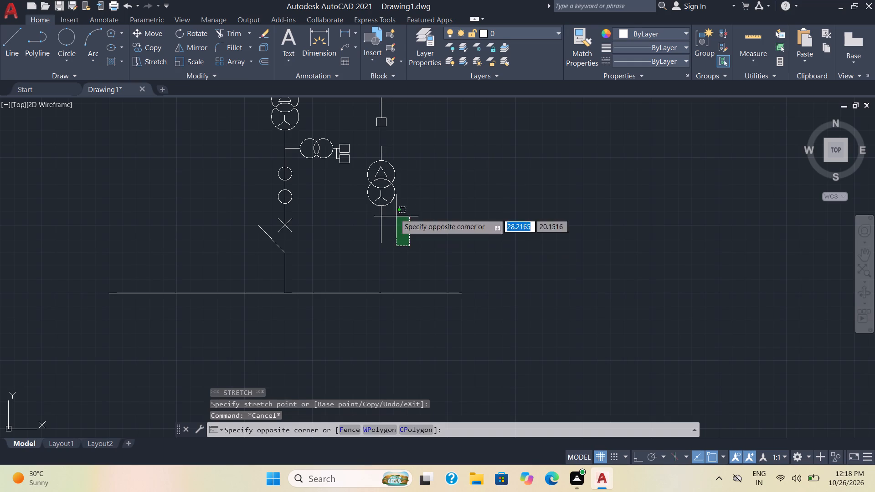
{"action": "left_click", "coordinate": [370, 140]}
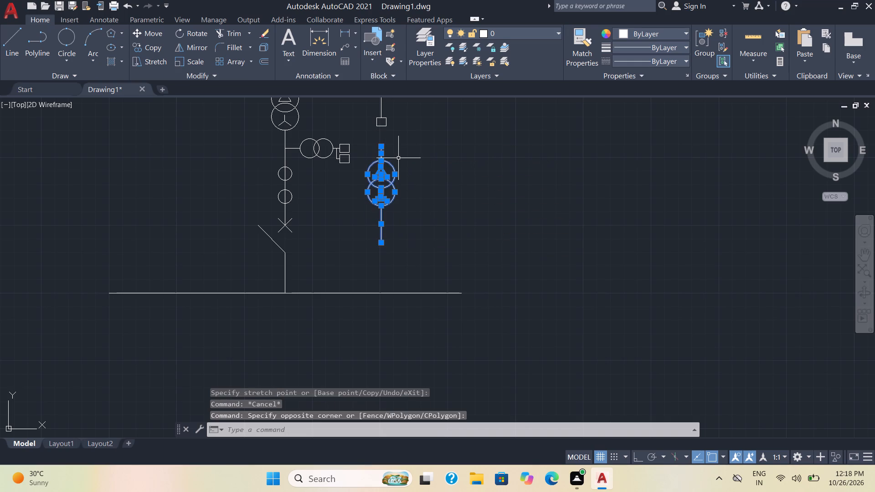
{"action": "key", "text": "m"}
{"action": "key", "text": "Return"}
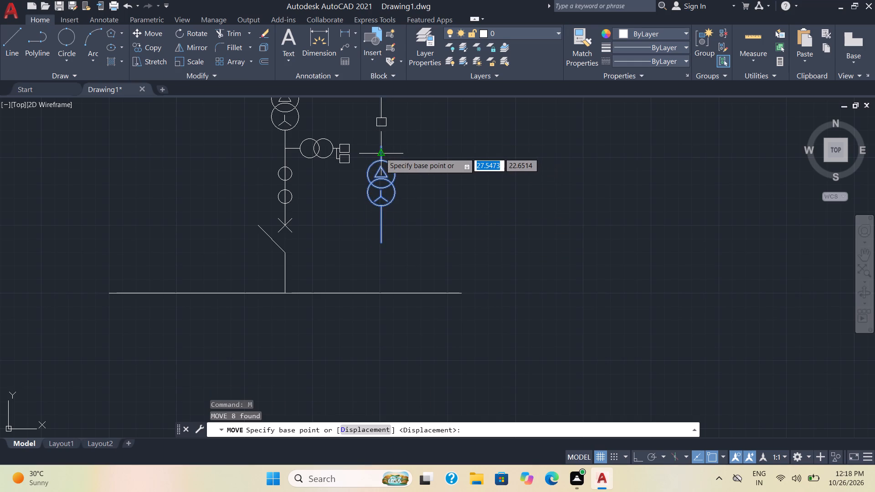
{"action": "scroll", "coordinate": [381, 149], "scroll_direction": "up", "scroll_amount": 3}
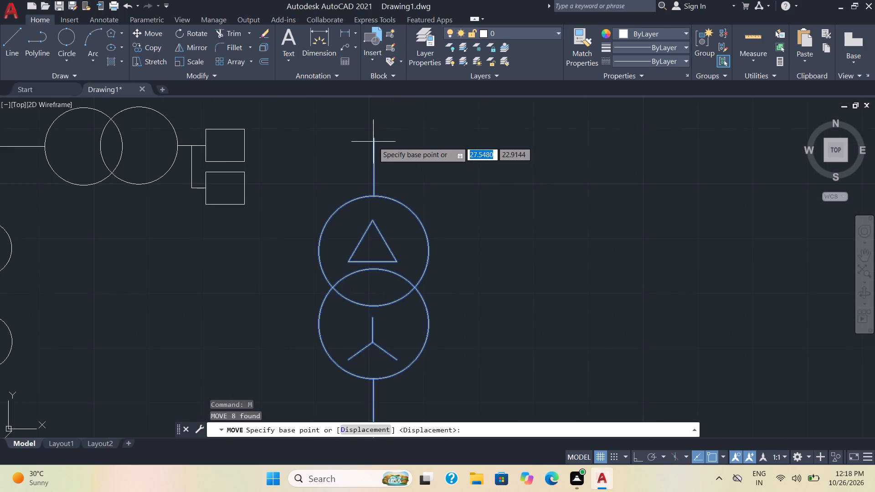
{"action": "left_click", "coordinate": [373, 141]}
{"action": "scroll", "coordinate": [373, 141], "scroll_direction": "down", "scroll_amount": 2}
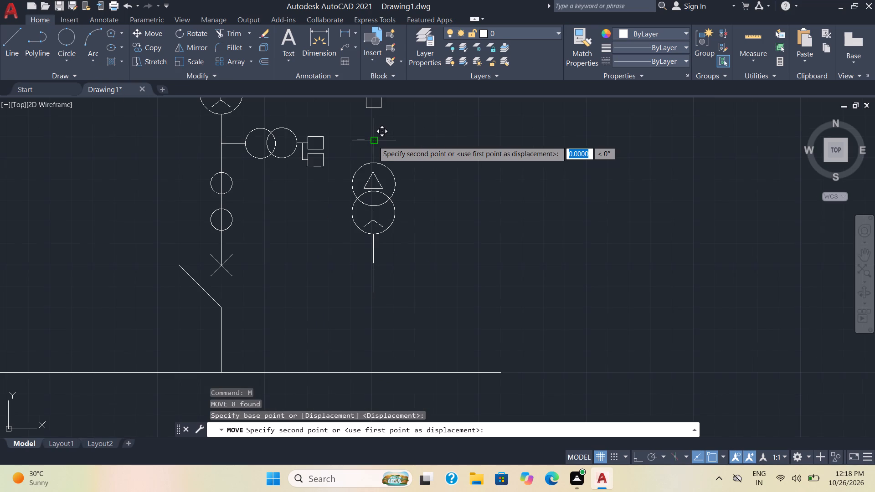
{"action": "middle_click_drag", "start_coordinate": [373, 141], "coordinate": [362, 207]}
{"action": "scroll", "coordinate": [362, 179], "scroll_direction": "up", "scroll_amount": 1}
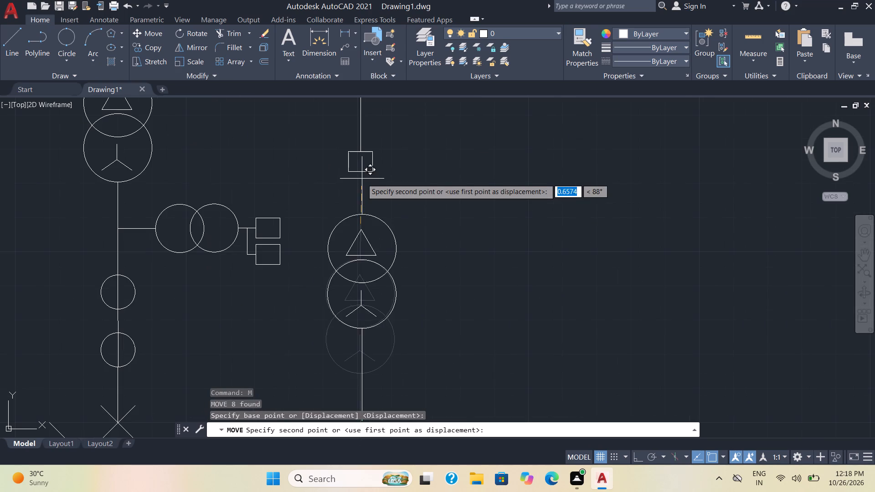
{"action": "left_click", "coordinate": [360, 171]}
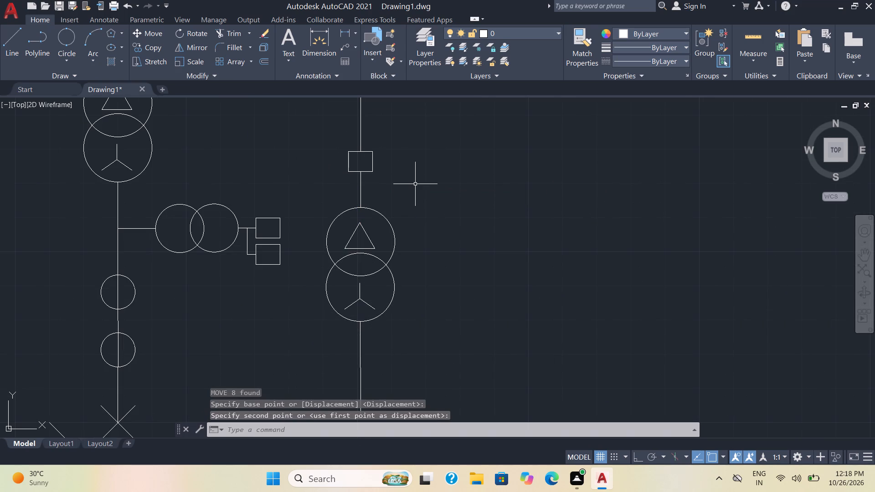
{"action": "key", "text": "Escape"}
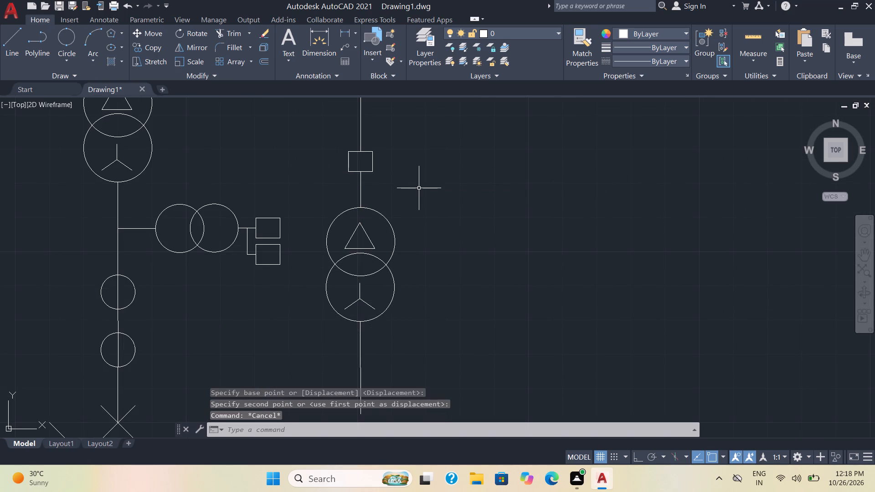
Draw a horizontal line from the right quadrant of the main line's lower small circle to the copied transformer's lower lead.
{"action": "scroll", "coordinate": [419, 192], "scroll_direction": "down", "scroll_amount": 2}
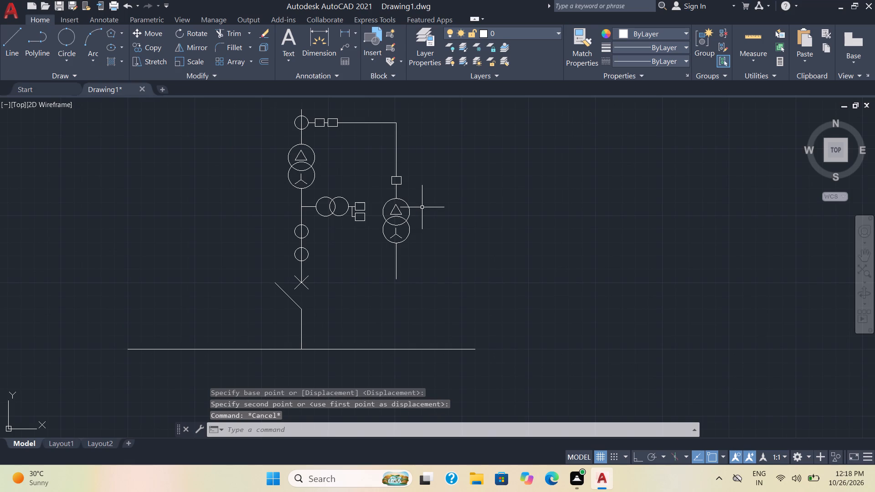
{"action": "left_click", "coordinate": [13, 46]}
{"action": "scroll", "coordinate": [316, 284], "scroll_direction": "up", "scroll_amount": 3}
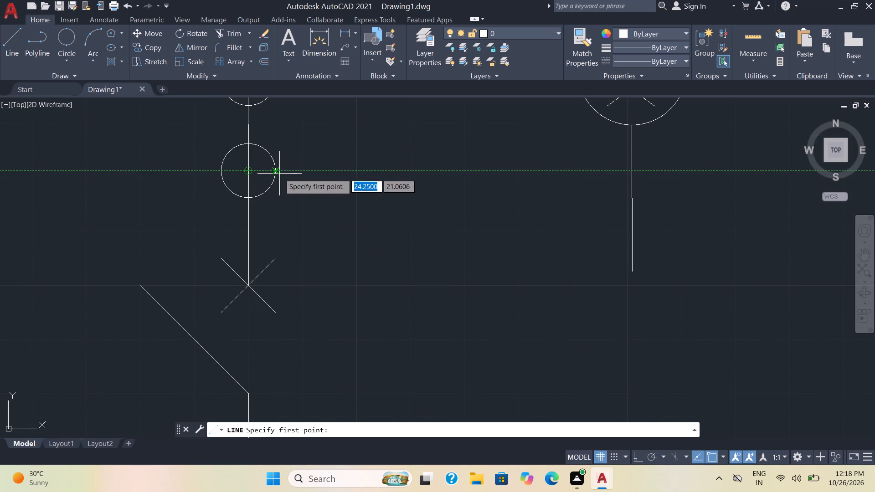
{"action": "left_click", "coordinate": [274, 171]}
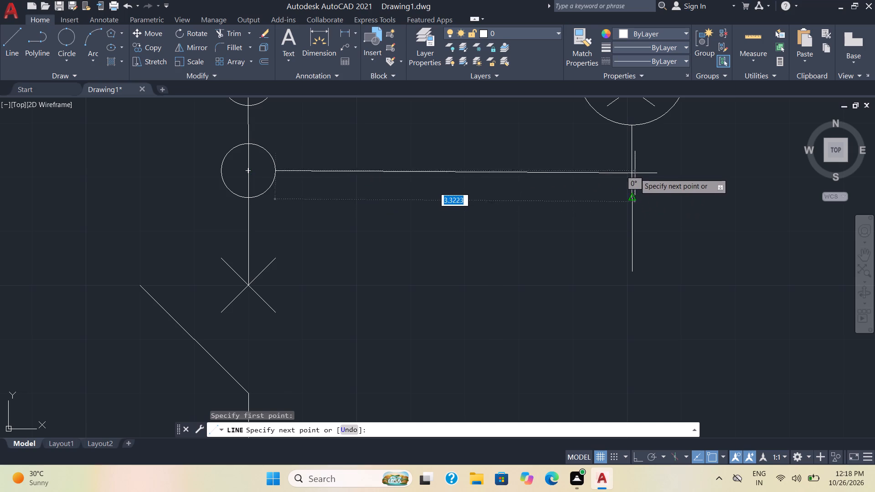
{"action": "scroll", "coordinate": [630, 172], "scroll_direction": "up", "scroll_amount": 1}
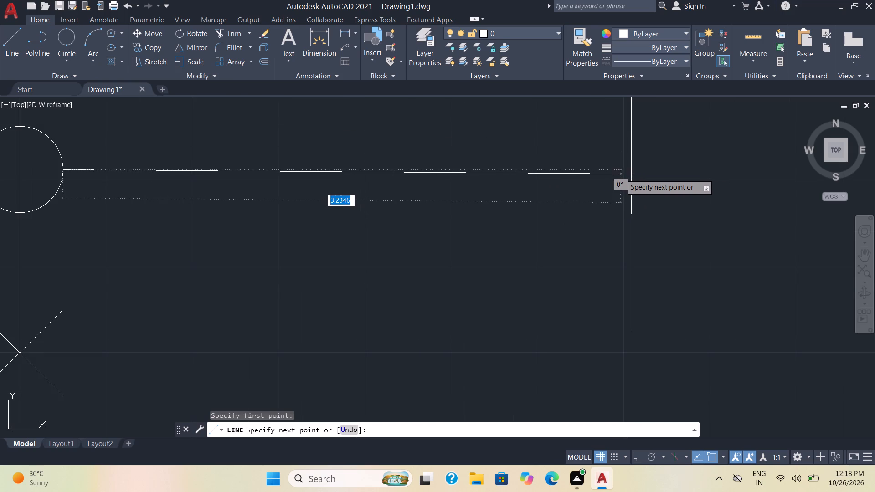
Turn Ortho on and end the horizontal line from the lower small circle on the copied transformer's lower lead.
{"action": "scroll", "coordinate": [624, 173], "scroll_direction": "down", "scroll_amount": 3}
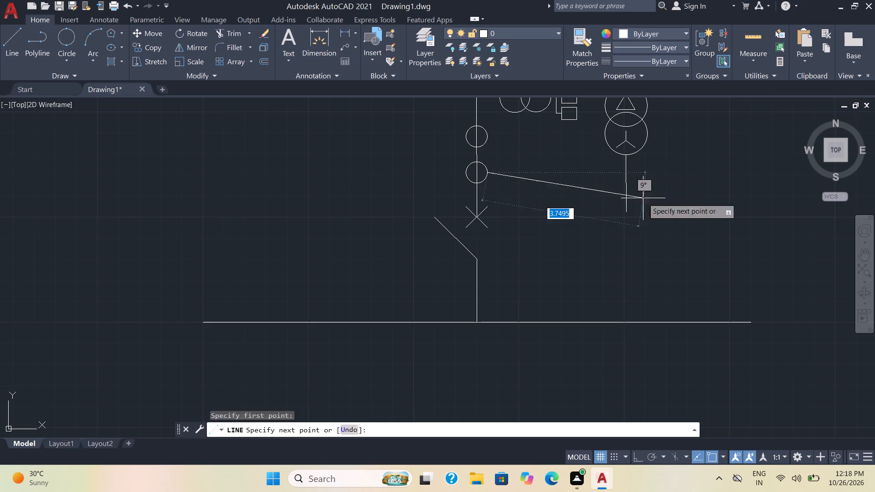
{"action": "left_click", "coordinate": [638, 456]}
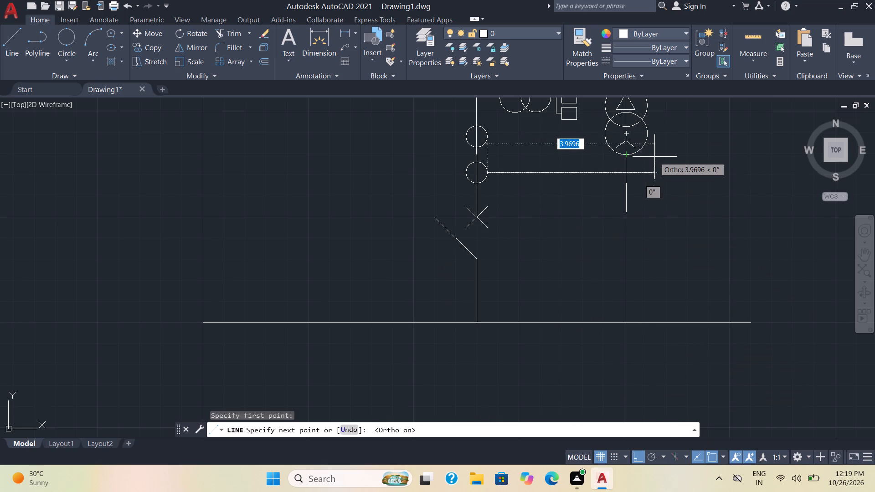
{"action": "left_click", "coordinate": [627, 171]}
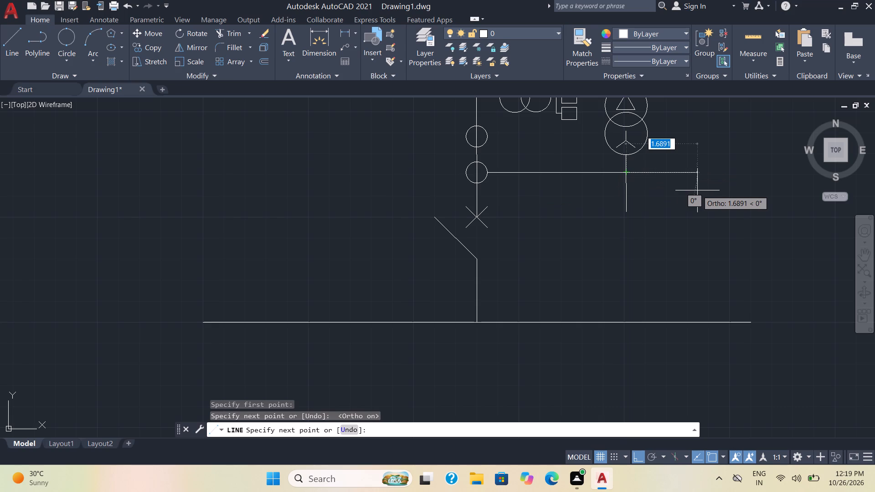
{"action": "key", "text": "Escape"}
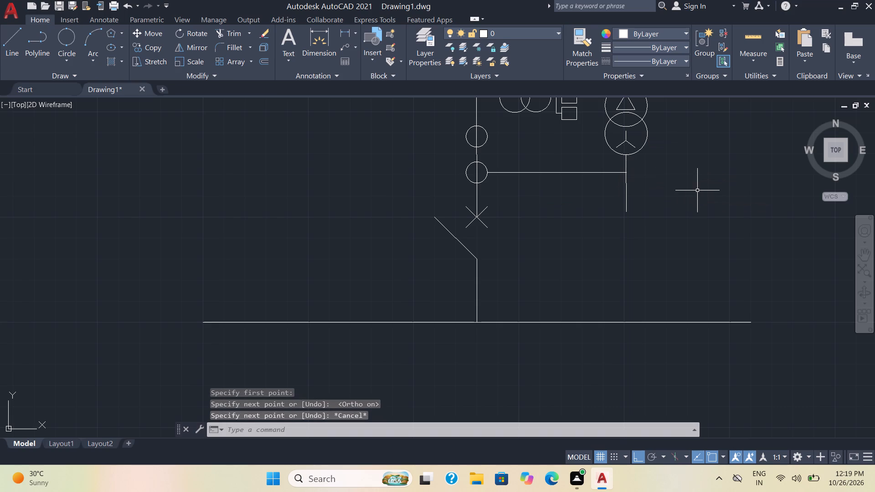
Trim the part of the copied transformer's lower lead that extends below the horizontal connecting line.
{"action": "left_click", "coordinate": [225, 35]}
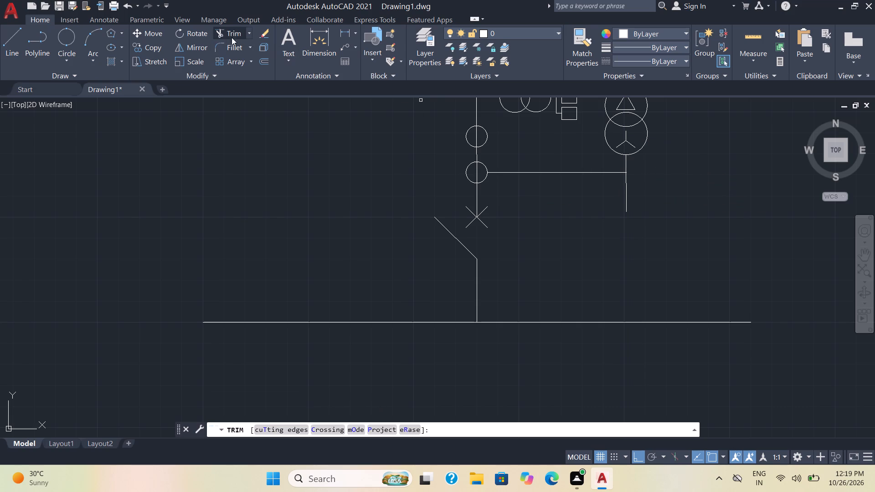
{"action": "left_click", "coordinate": [626, 202]}
{"action": "scroll", "coordinate": [643, 195], "scroll_direction": "down", "scroll_amount": 1}
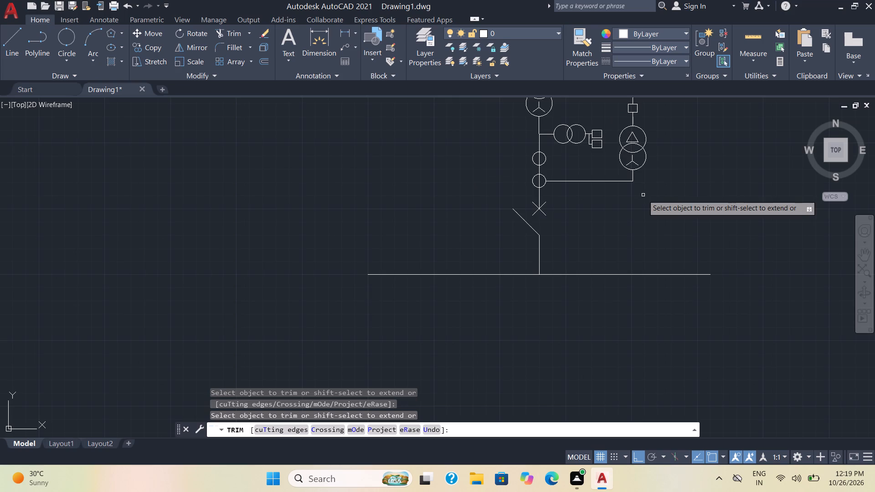
{"action": "scroll", "coordinate": [643, 195], "scroll_direction": "up", "scroll_amount": 3}
{"action": "scroll", "coordinate": [604, 172], "scroll_direction": "down", "scroll_amount": 4}
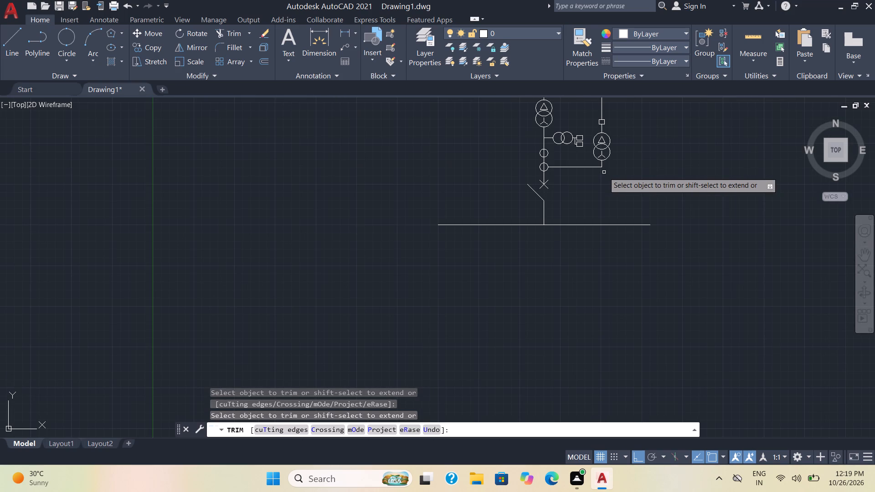
{"action": "key", "text": "Escape"}
Copy the two boxes with their horizontal lines from the top small circle's right quadrant to the right quadrant of the small circle below the side branch.
{"action": "scroll", "coordinate": [625, 191], "scroll_direction": "down", "scroll_amount": 2}
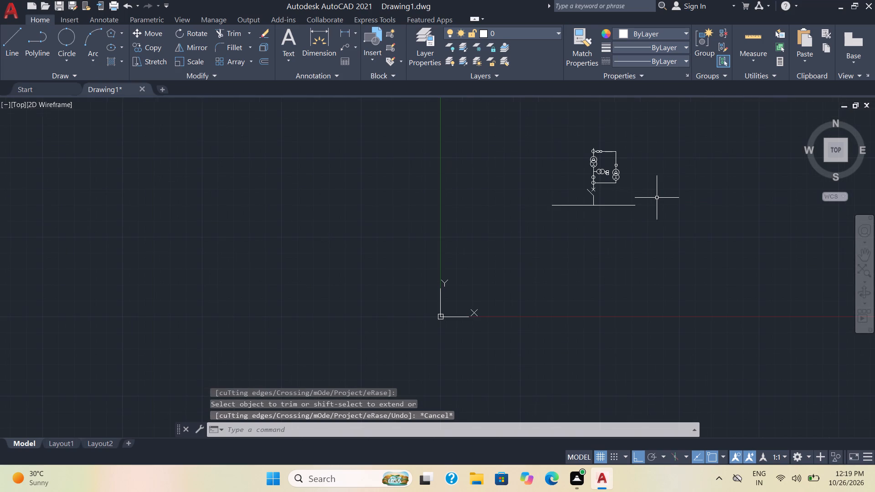
{"action": "scroll", "coordinate": [657, 198], "scroll_direction": "up", "scroll_amount": 2}
{"action": "middle_click_drag", "start_coordinate": [603, 186], "coordinate": [589, 261]}
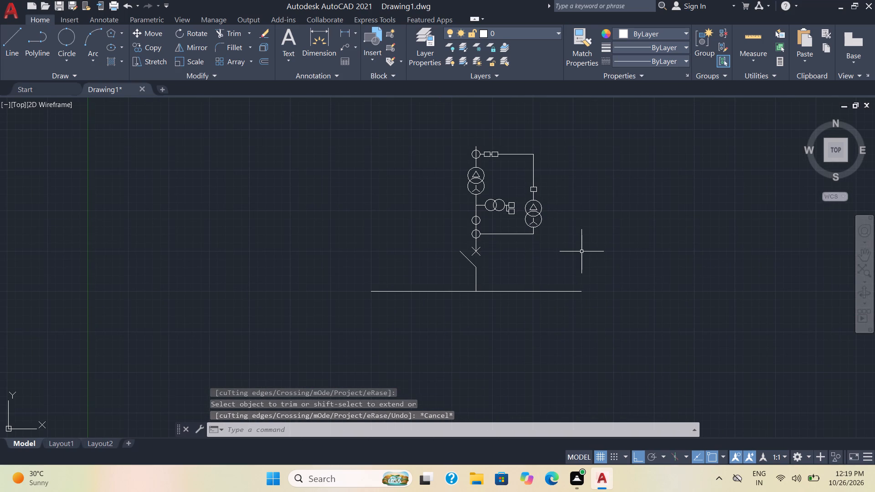
{"action": "scroll", "coordinate": [582, 251], "scroll_direction": "up", "scroll_amount": 1}
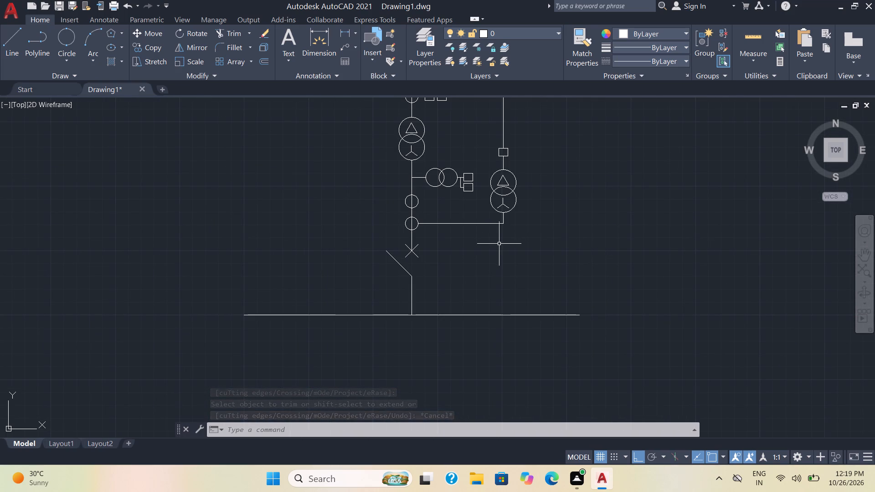
{"action": "middle_click_drag", "start_coordinate": [499, 244], "coordinate": [628, 269]}
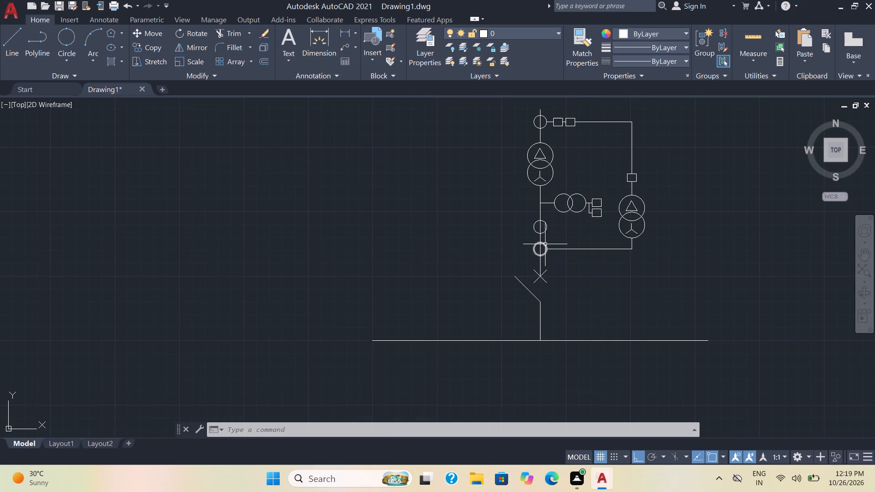
{"action": "scroll", "coordinate": [557, 240], "scroll_direction": "up", "scroll_amount": 1}
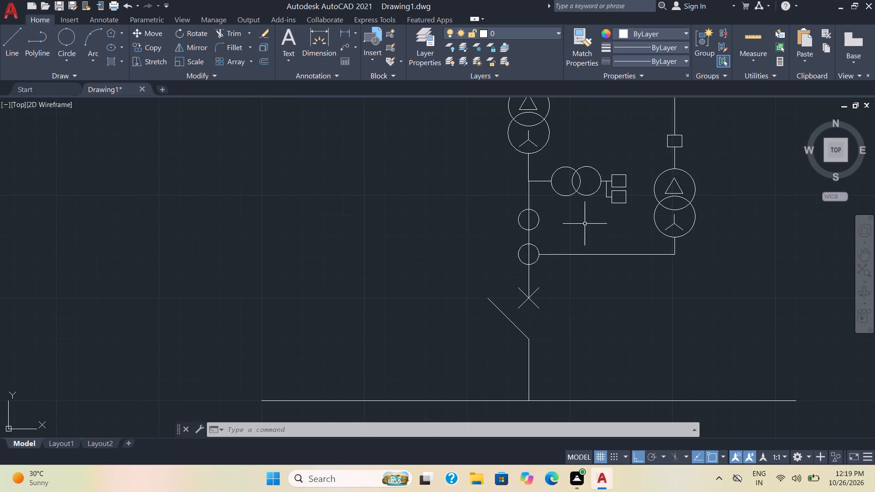
{"action": "scroll", "coordinate": [619, 134], "scroll_direction": "down", "scroll_amount": 1}
{"action": "middle_click_drag", "start_coordinate": [619, 134], "coordinate": [600, 221]}
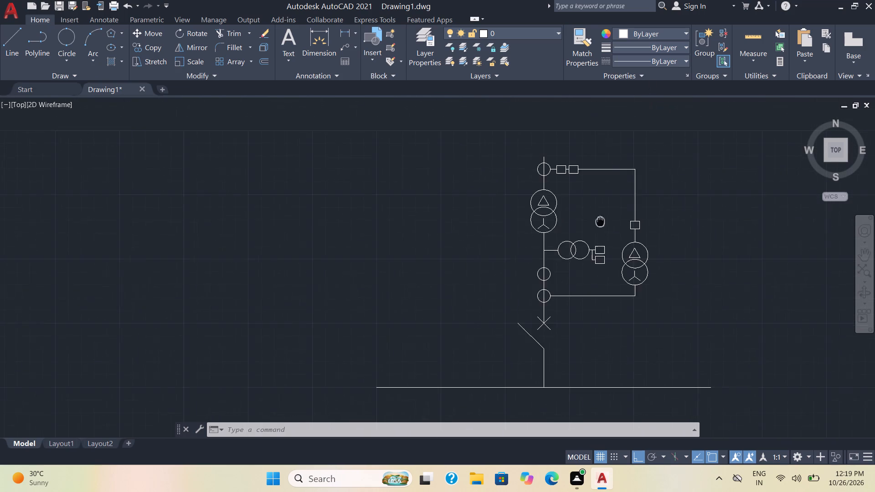
{"action": "middle_click_drag", "start_coordinate": [600, 221], "coordinate": [600, 223]}
{"action": "scroll", "coordinate": [595, 209], "scroll_direction": "up", "scroll_amount": 2}
{"action": "middle_click_drag", "start_coordinate": [578, 177], "coordinate": [580, 246]}
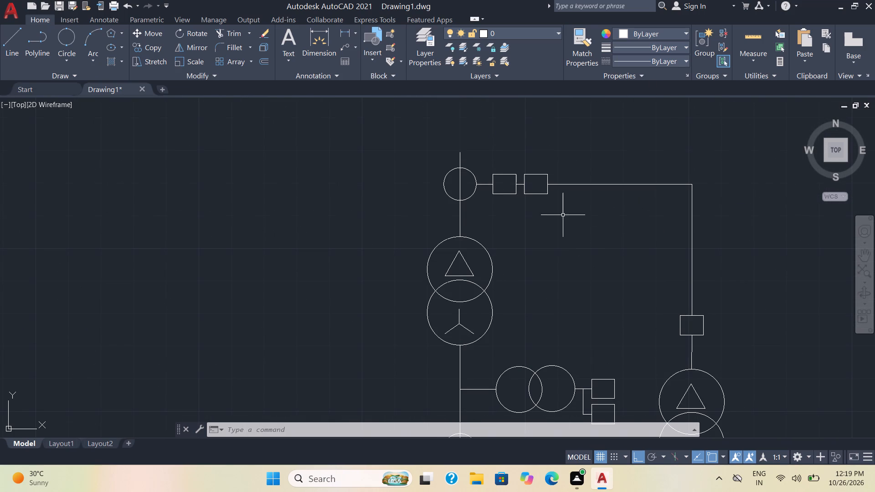
{"action": "left_click", "coordinate": [549, 214]}
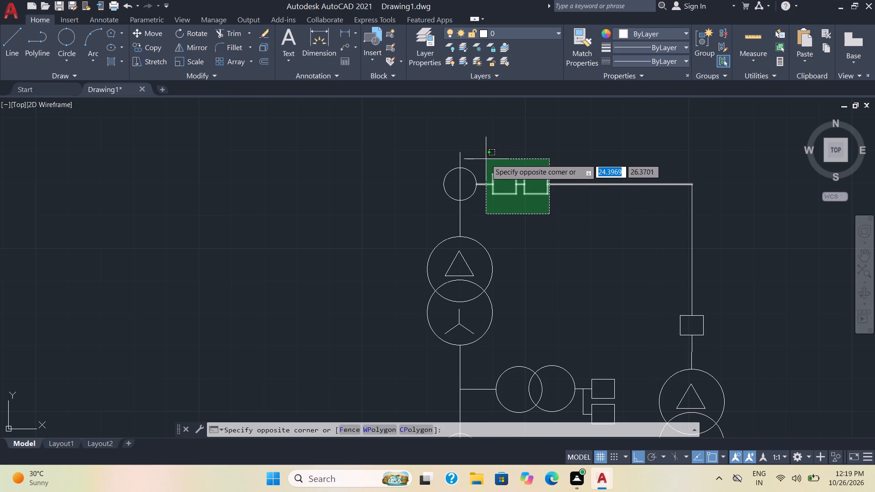
{"action": "left_click", "coordinate": [483, 162]}
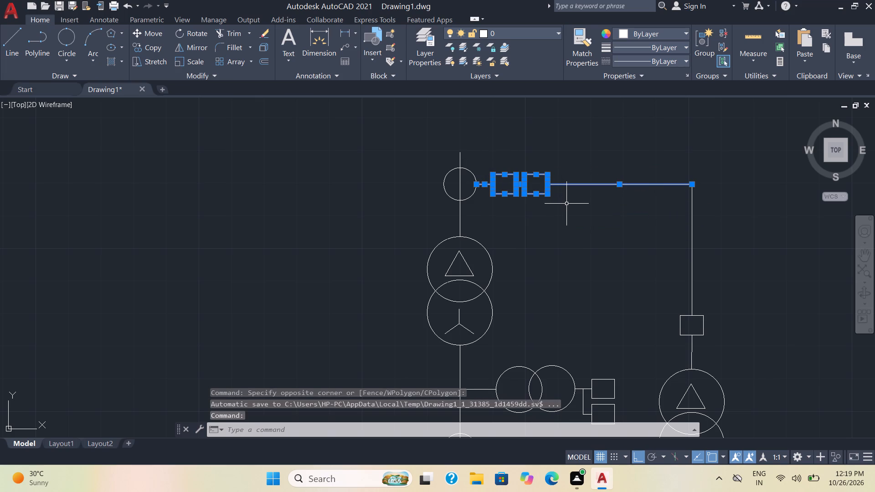
{"action": "type", "text": "co"}
{"action": "key", "text": "Return"}
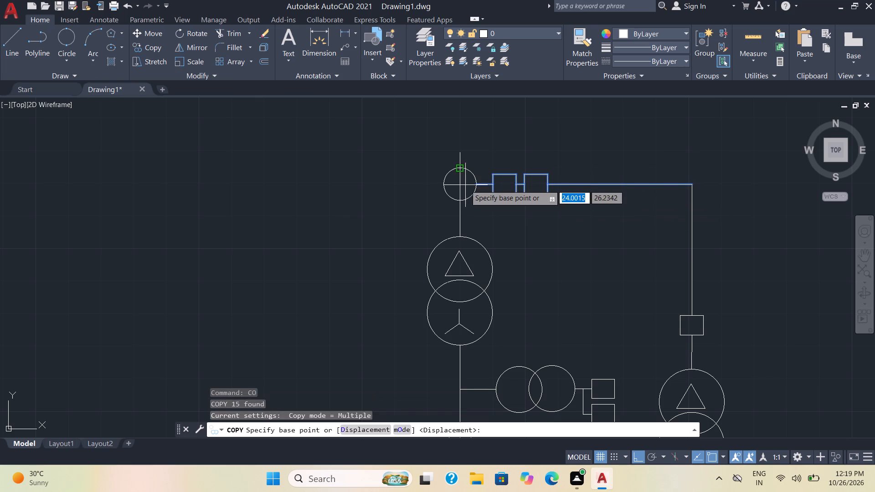
{"action": "left_click", "coordinate": [478, 184]}
{"action": "scroll", "coordinate": [552, 236], "scroll_direction": "down", "scroll_amount": 2}
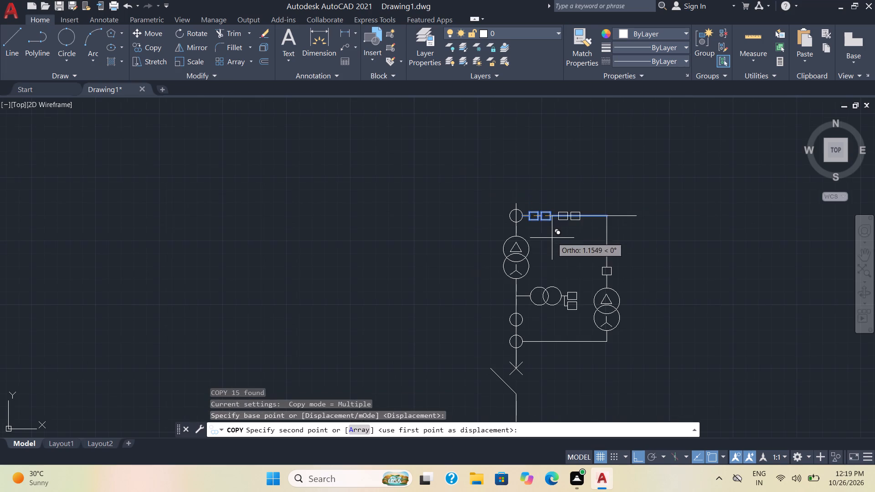
{"action": "scroll", "coordinate": [523, 323], "scroll_direction": "up", "scroll_amount": 3}
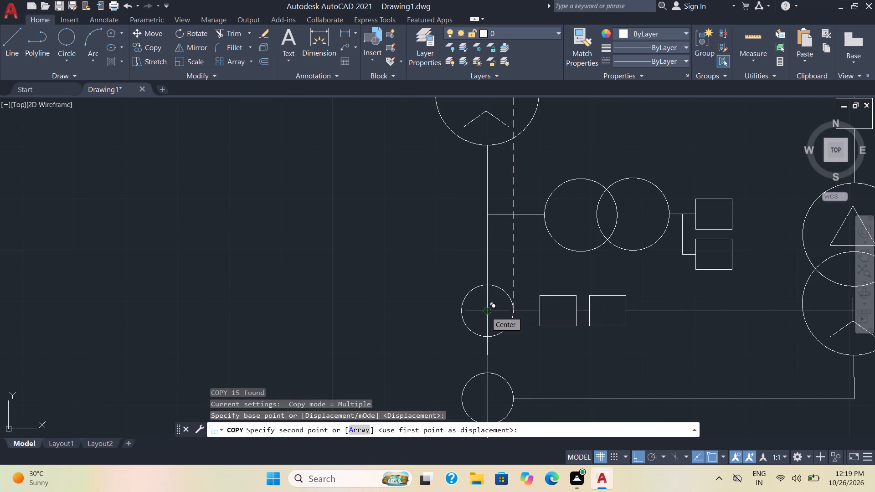
{"action": "left_click", "coordinate": [486, 312]}
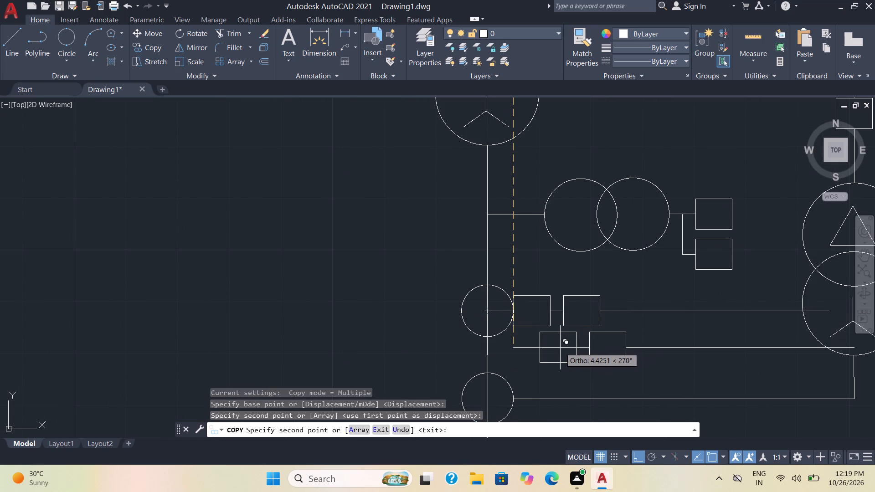
{"action": "key", "text": "ctrl+z"}
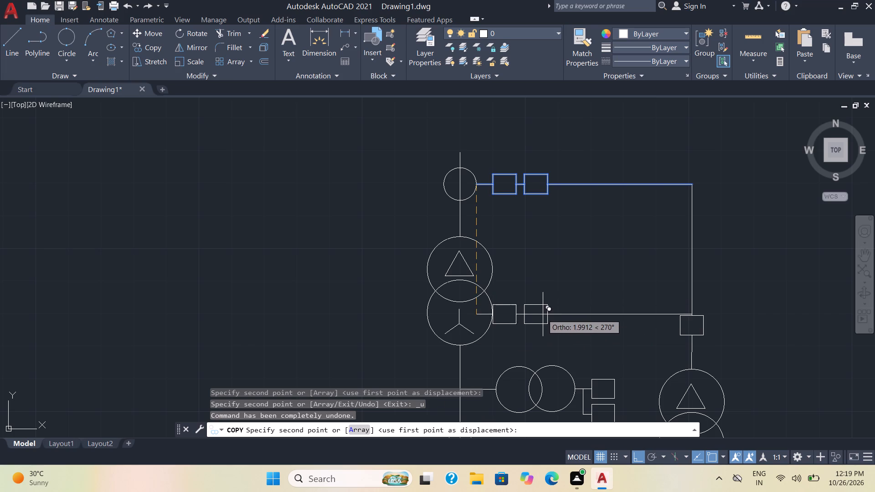
{"action": "scroll", "coordinate": [544, 329], "scroll_direction": "down", "scroll_amount": 2}
{"action": "middle_click_drag", "start_coordinate": [547, 374], "coordinate": [563, 293]}
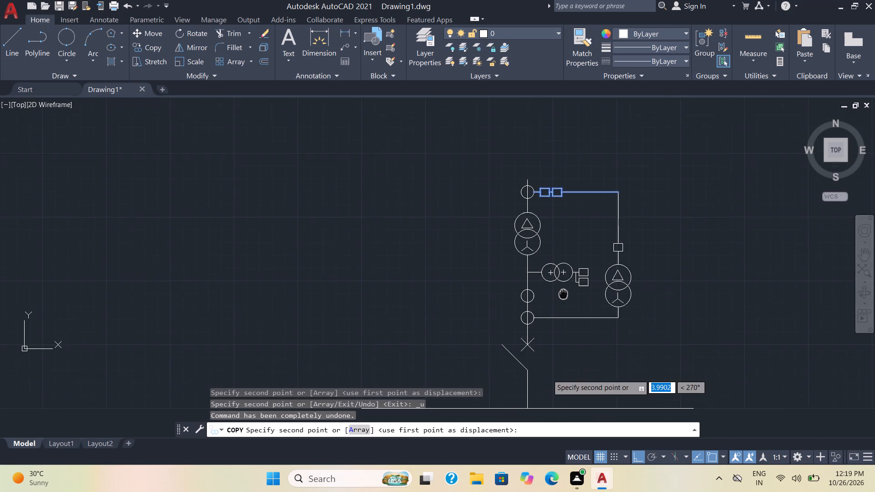
{"action": "middle_click_drag", "start_coordinate": [563, 293], "coordinate": [563, 288]}
{"action": "scroll", "coordinate": [561, 311], "scroll_direction": "up", "scroll_amount": 3}
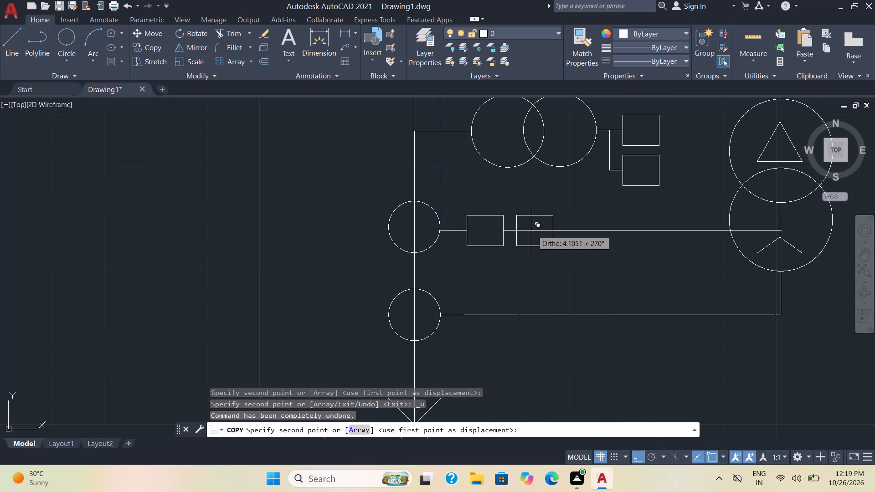
{"action": "left_click", "coordinate": [441, 227]}
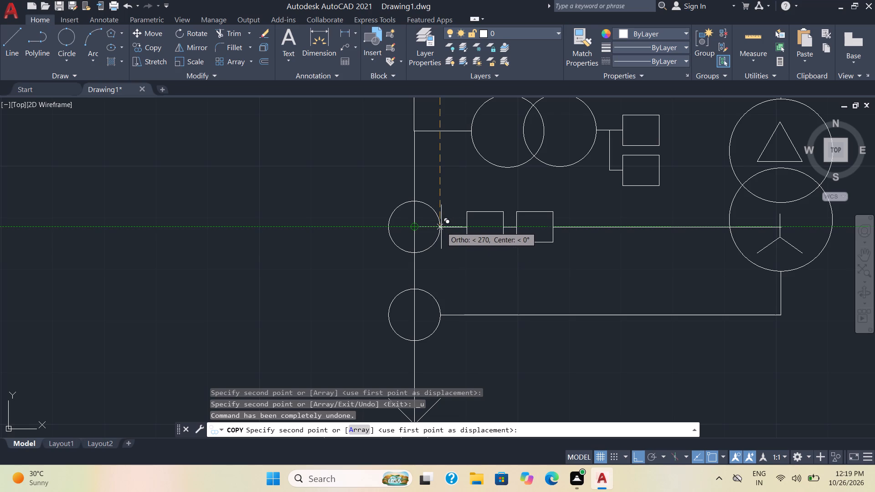
{"action": "key", "text": "Escape"}
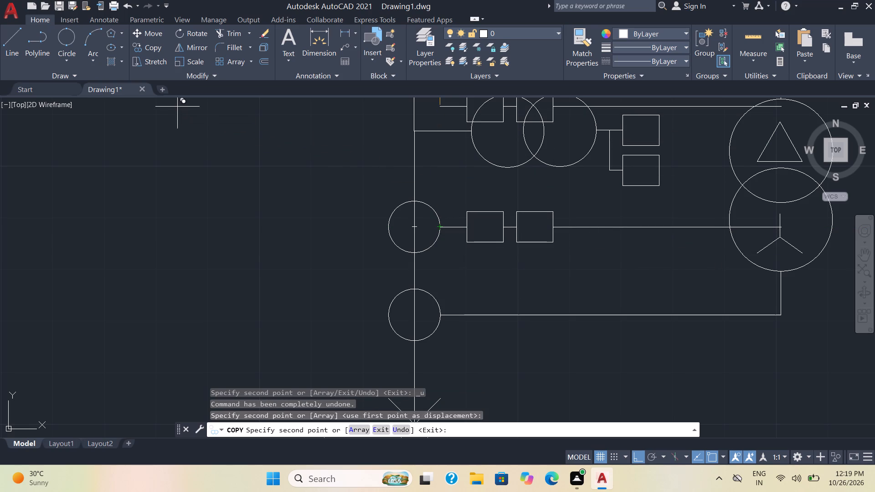
Trim away the copied horizontal line beyond the second box, including its pieces inside the parallel transformer's star circle.
{"action": "left_click", "coordinate": [226, 34]}
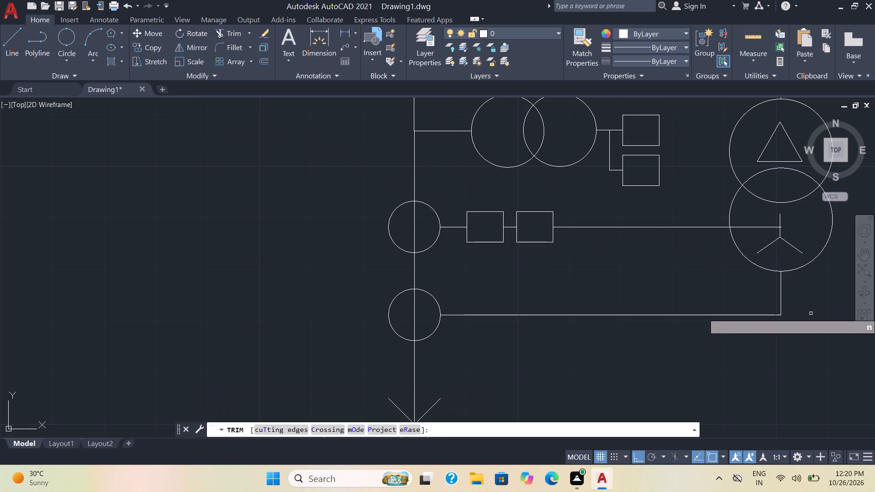
{"action": "left_click", "coordinate": [659, 228]}
{"action": "left_click", "coordinate": [763, 228]}
{"action": "scroll", "coordinate": [819, 236], "scroll_direction": "up", "scroll_amount": 1}
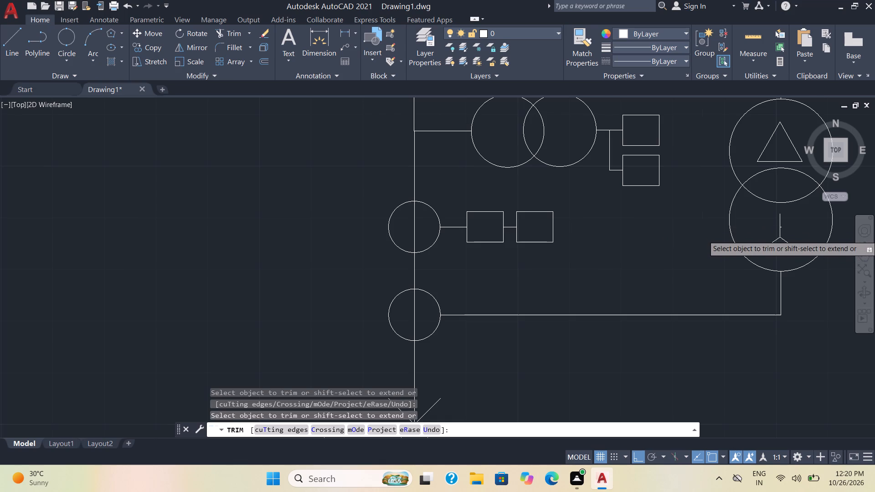
{"action": "scroll", "coordinate": [819, 236], "scroll_direction": "up", "scroll_amount": 3}
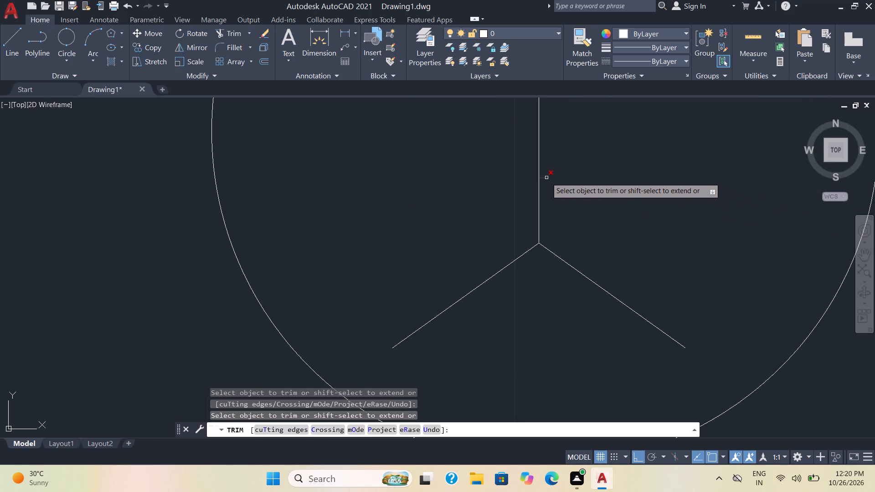
{"action": "left_click", "coordinate": [546, 178]}
{"action": "scroll", "coordinate": [645, 189], "scroll_direction": "down", "scroll_amount": 6}
{"action": "key", "text": "Escape"}
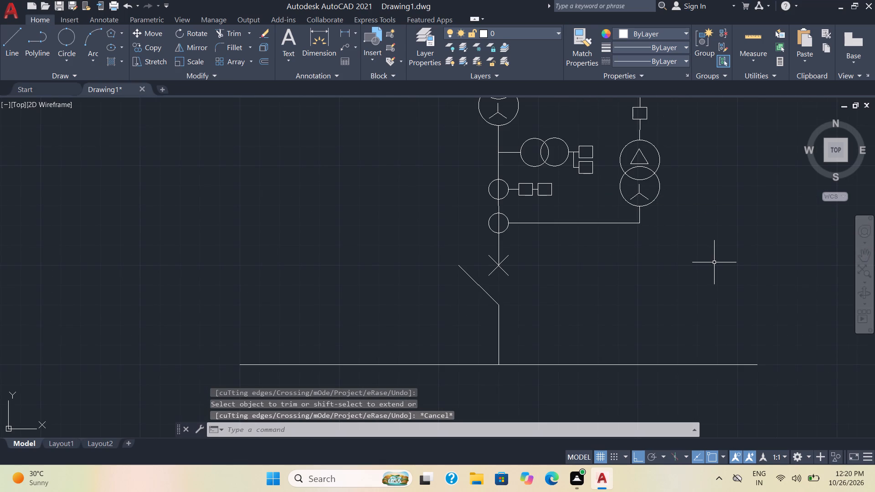
Start saving the drawing and browse to the Drawings folder inside Internship on the D: drive.
{"action": "scroll", "coordinate": [714, 263], "scroll_direction": "down", "scroll_amount": 1}
{"action": "middle_click_drag", "start_coordinate": [715, 263], "coordinate": [659, 282]}
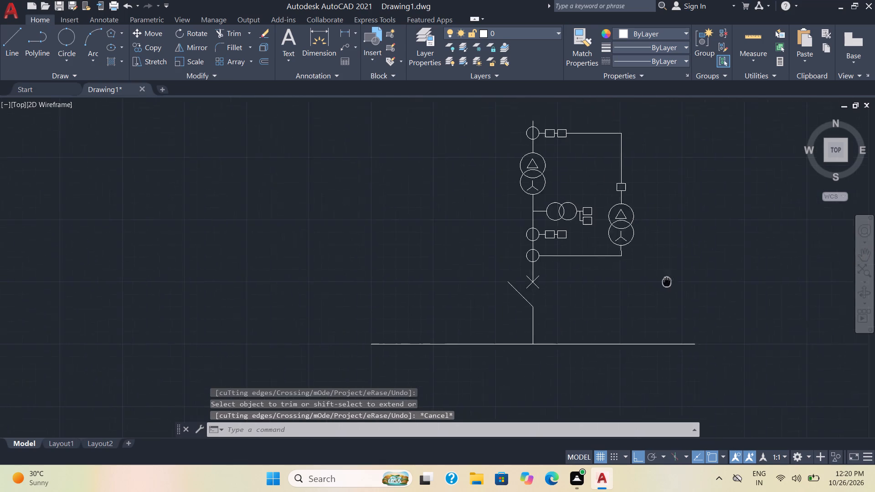
{"action": "middle_click_drag", "start_coordinate": [659, 282], "coordinate": [639, 288]}
{"action": "key", "text": "ctrl+s"}
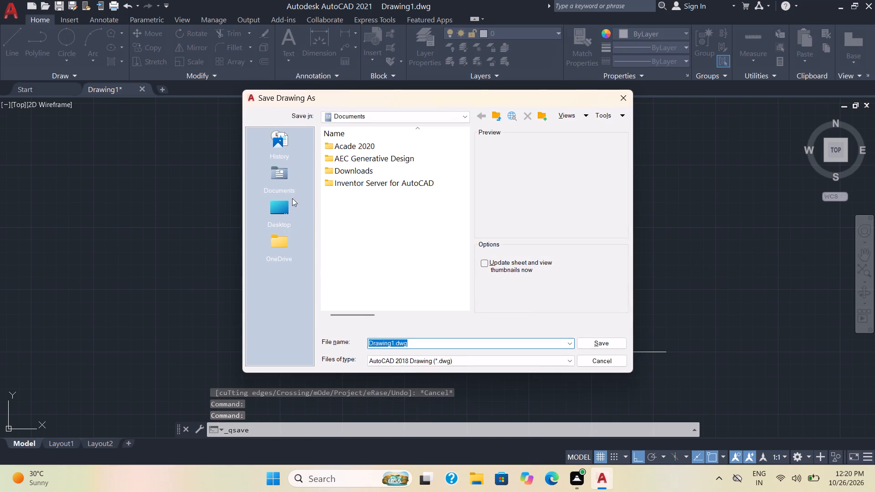
{"action": "left_click", "coordinate": [278, 206]}
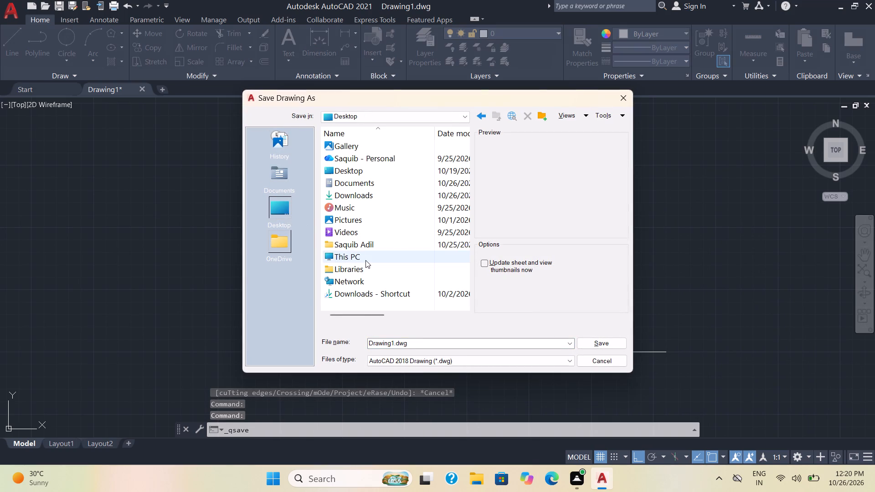
{"action": "double_click", "coordinate": [365, 260]}
{"action": "double_click", "coordinate": [363, 172]}
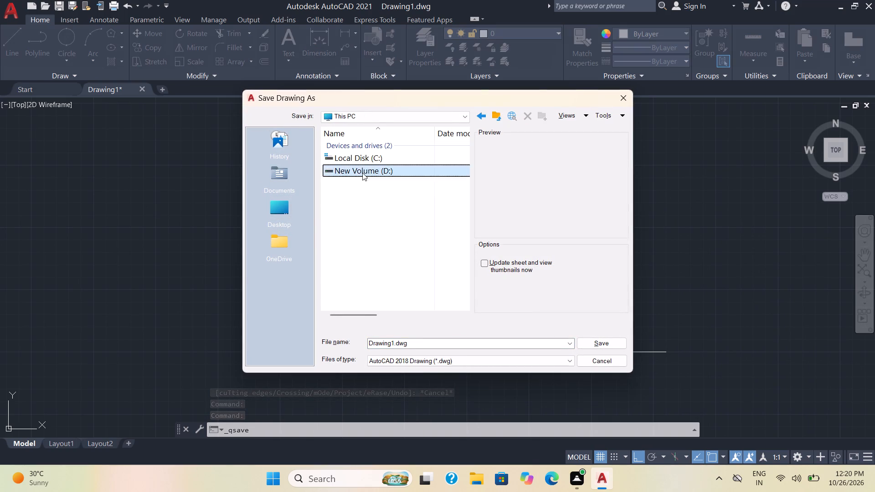
{"action": "double_click", "coordinate": [367, 149]}
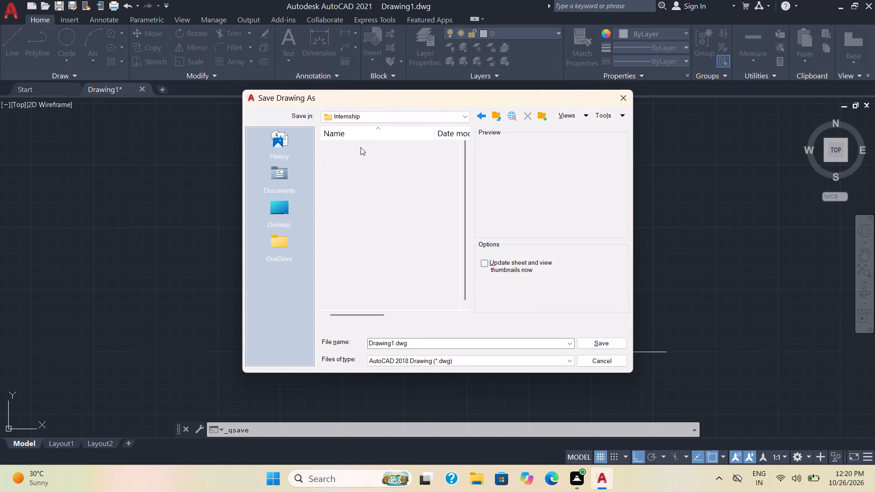
{"action": "double_click", "coordinate": [356, 149]}
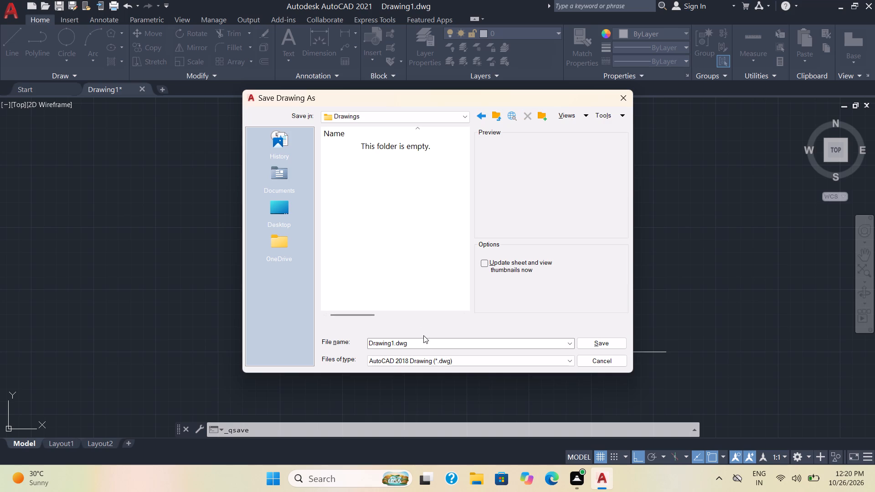
Name the file ELECTRICAL SINGLE LINE DAIGRAM and save it in the Drawings folder.
{"action": "left_click_drag", "start_coordinate": [422, 340], "coordinate": [404, 343]}
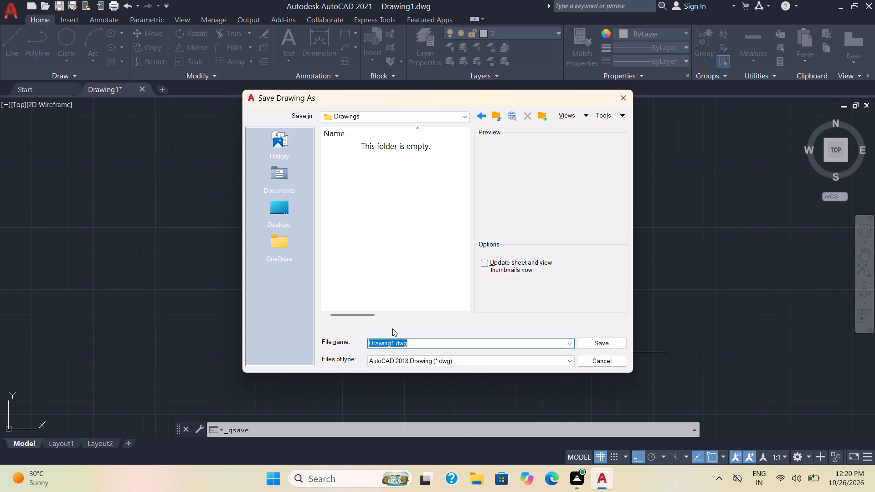
{"action": "key", "text": "ctrl+v"}
{"action": "type", "text": "ELE"}
{"action": "type", "text": "CTRI AL"}
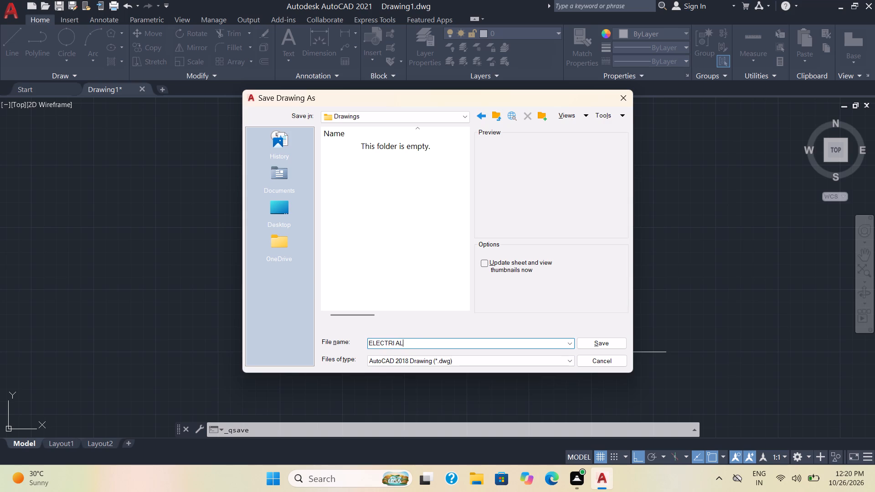
{"action": "key", "text": "BackSpace"}
{"action": "key", "text": "BackSpace"}
{"action": "type", "text": "CA"}
{"action": "type", "text": "L"}
{"action": "key", "text": "space"}
{"action": "key", "text": "s"}
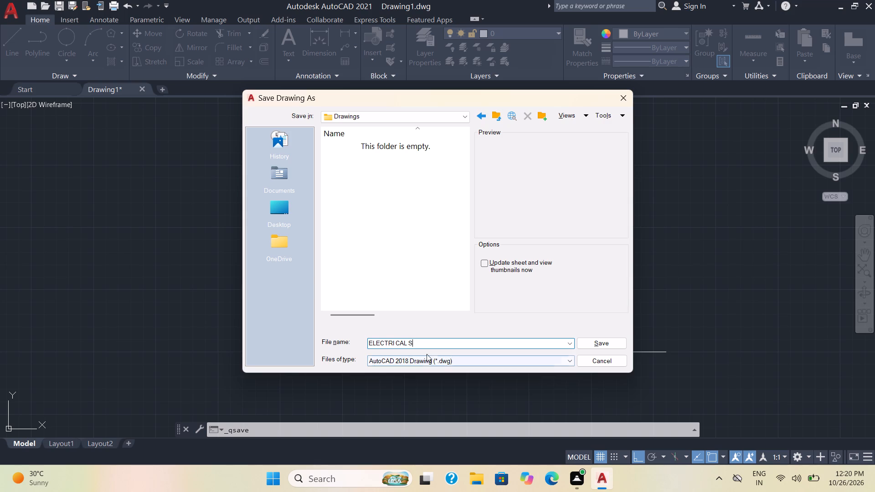
{"action": "key", "text": "BackSpace"}
{"action": "key", "text": "BackSpace"}
{"action": "key", "text": "BackSpace"}
{"action": "key", "text": "BackSpace"}
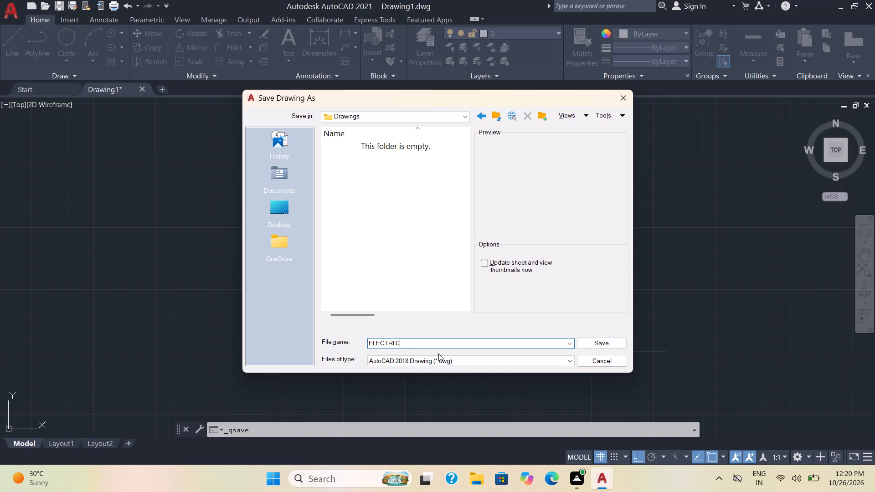
{"action": "key", "text": "BackSpace"}
{"action": "key", "text": "BackSpace"}
{"action": "type", "text": "CAL"}
{"action": "key", "text": "space"}
{"action": "key", "text": "s"}
{"action": "key", "text": "i"}
{"action": "key", "text": "n"}
{"action": "type", "text": "GL"}
{"action": "key", "text": "r"}
{"action": "key", "text": "space"}
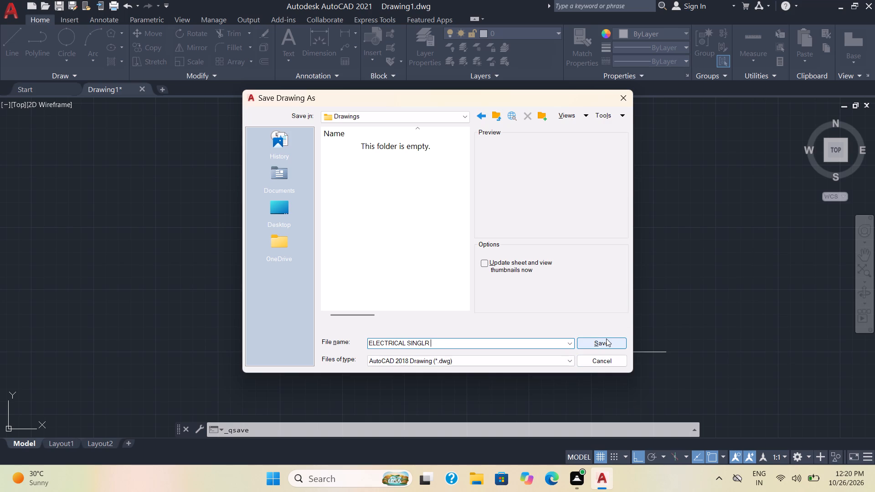
{"action": "key", "text": "BackSpace"}
{"action": "key", "text": "BackSpace"}
{"action": "type", "text": "R"}
{"action": "key", "text": "space"}
{"action": "key", "text": "BackSpace"}
{"action": "key", "text": "r"}
{"action": "key", "text": "BackSpace"}
{"action": "type", "text": "E"}
{"action": "key", "text": "space"}
{"action": "type", "text": "LINE"}
{"action": "key", "text": "space"}
{"action": "key", "text": "d"}
{"action": "type", "text": "AIGRAM"}
{"action": "key", "text": "Return"}
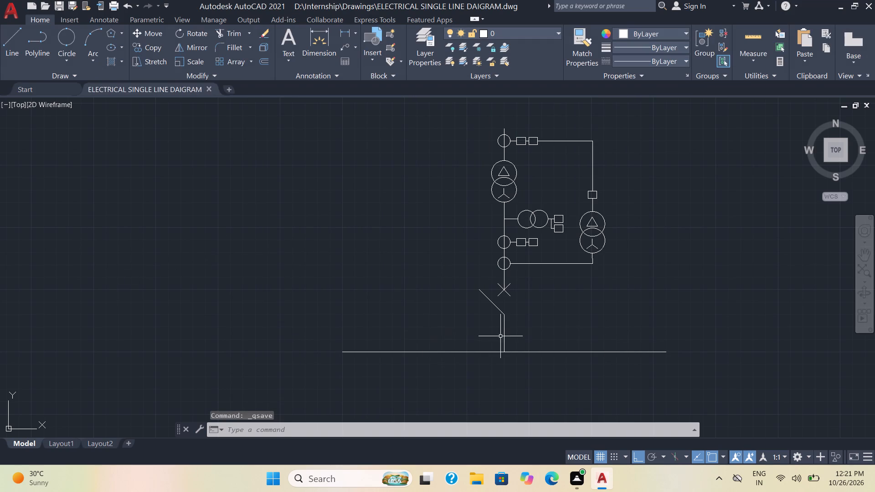
Draw a short horizontal line leftward from the side-branch junction on the main vertical line, opposite the two overlapping circles.
{"action": "scroll", "coordinate": [501, 336], "scroll_direction": "down", "scroll_amount": 2}
{"action": "scroll", "coordinate": [510, 337], "scroll_direction": "up", "scroll_amount": 2}
{"action": "middle_click_drag", "start_coordinate": [526, 326], "coordinate": [518, 328]}
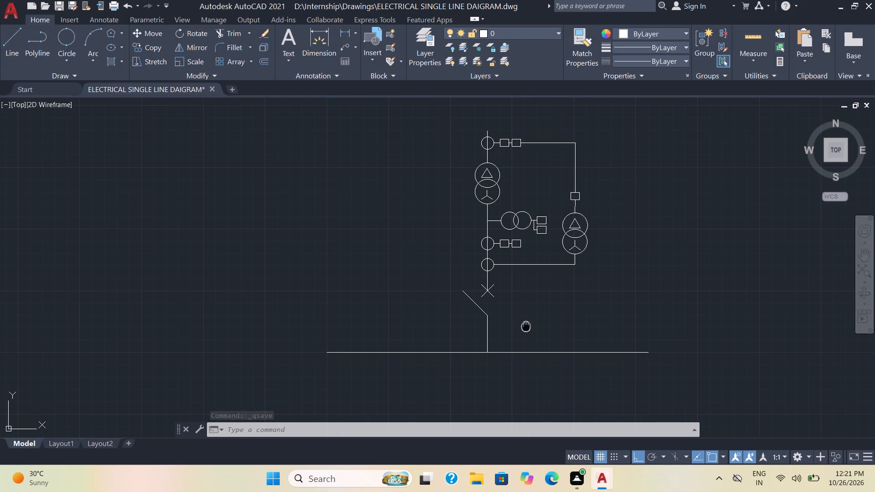
{"action": "middle_click_drag", "start_coordinate": [518, 328], "coordinate": [416, 336]}
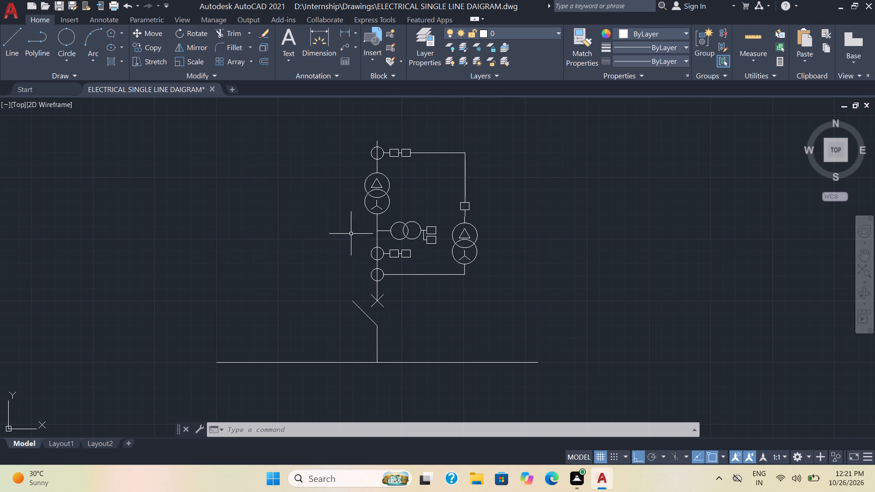
{"action": "scroll", "coordinate": [381, 233], "scroll_direction": "up", "scroll_amount": 2}
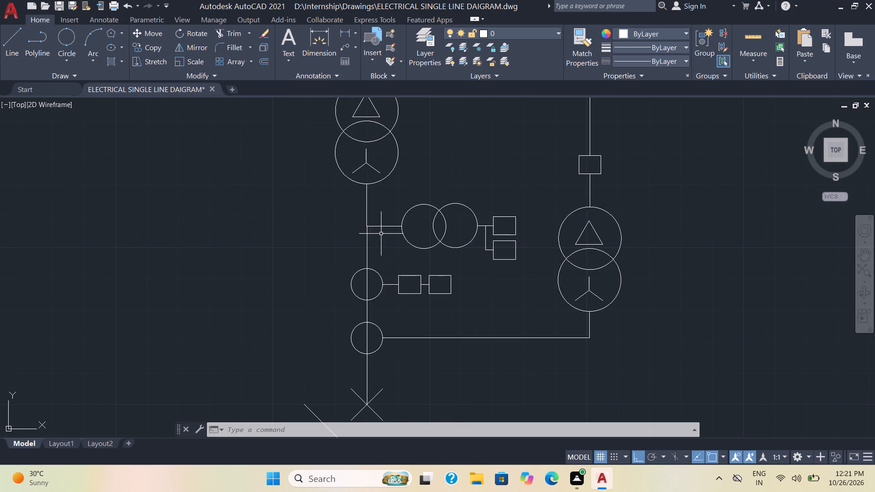
{"action": "left_click", "coordinate": [11, 42]}
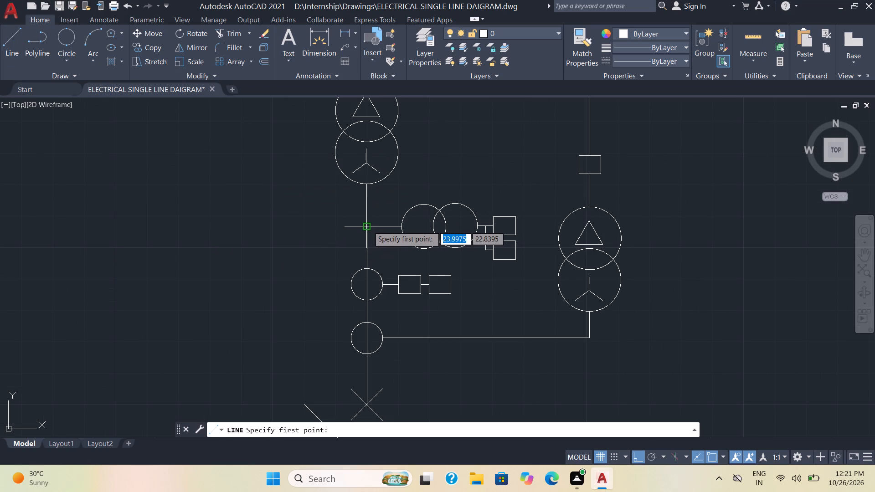
{"action": "left_click", "coordinate": [368, 226]}
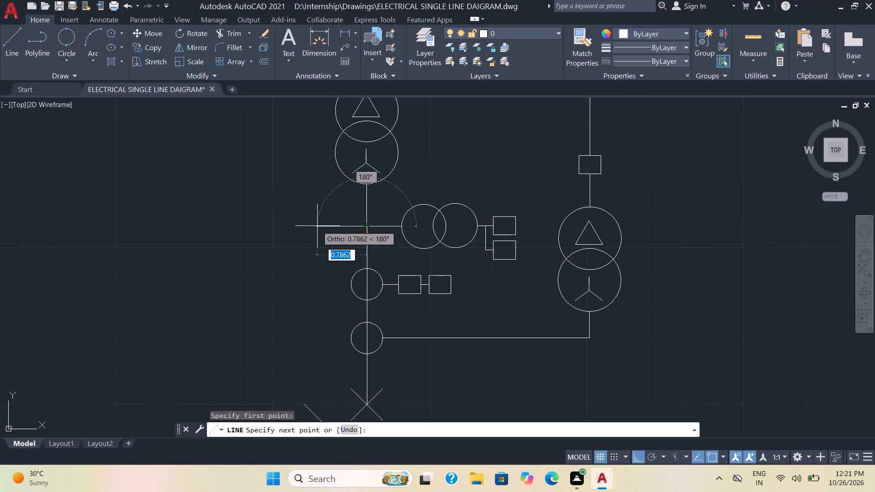
{"action": "left_click", "coordinate": [313, 226]}
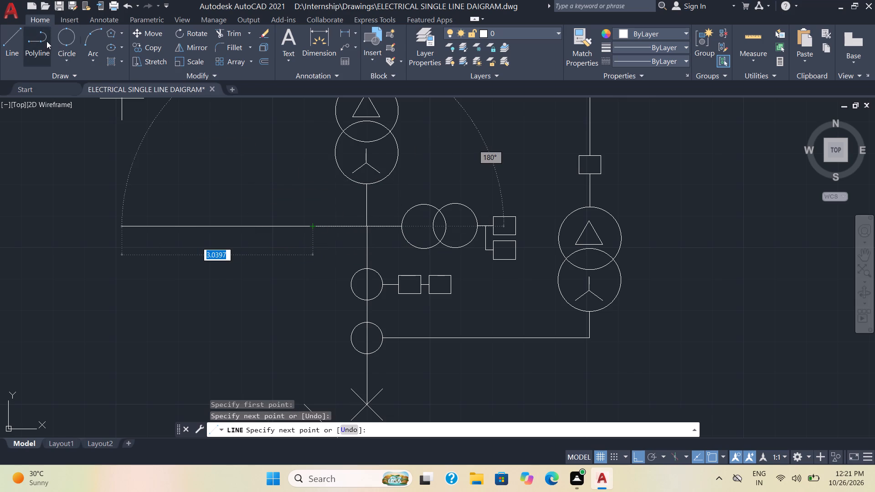
Draw a two-point circle about 0.70 in diameter extending leftward from the free end of the new horizontal line.
{"action": "left_click", "coordinate": [69, 43]}
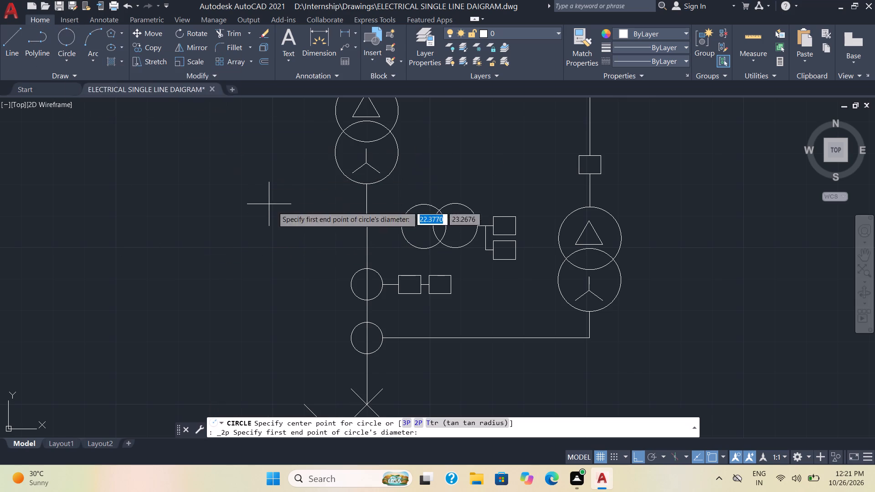
{"action": "left_click", "coordinate": [314, 226]}
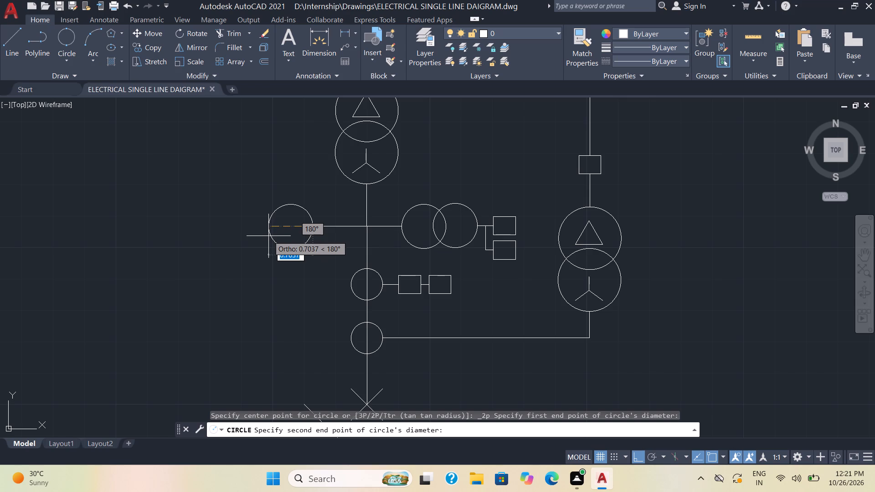
{"action": "left_click", "coordinate": [268, 236]}
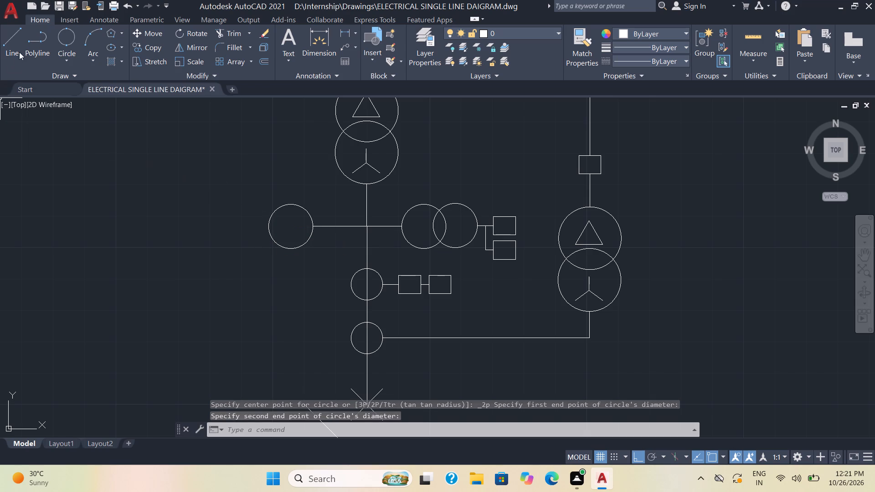
Draw an L-shaped line from the new circle's centre, about 0.18 to the left and a short segment upward.
{"action": "left_click", "coordinate": [12, 42]}
{"action": "scroll", "coordinate": [243, 201], "scroll_direction": "up", "scroll_amount": 3}
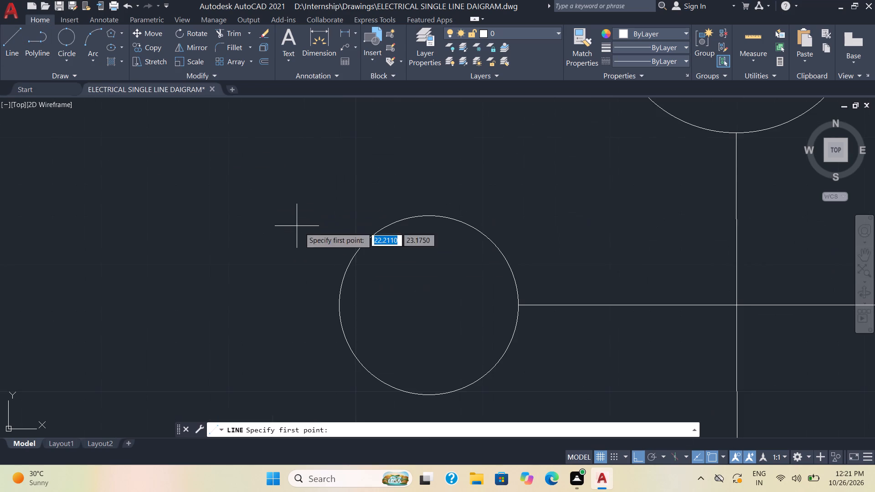
{"action": "left_click", "coordinate": [427, 304]}
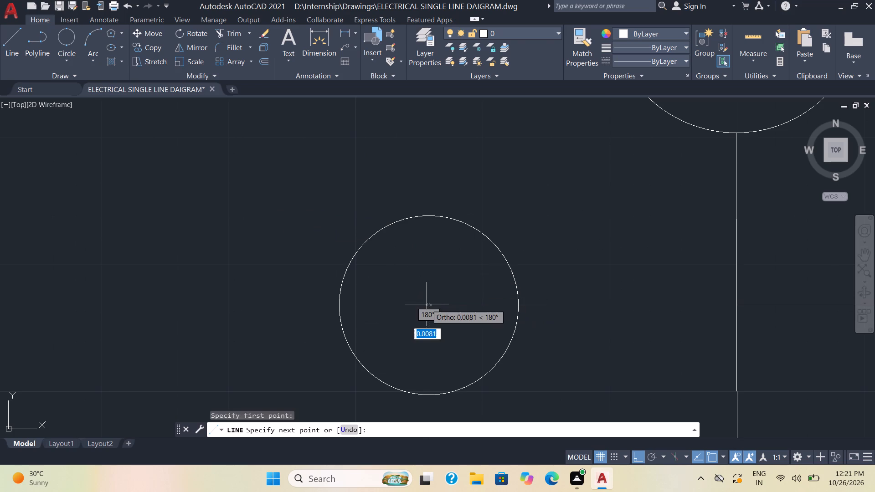
{"action": "left_click", "coordinate": [382, 307]}
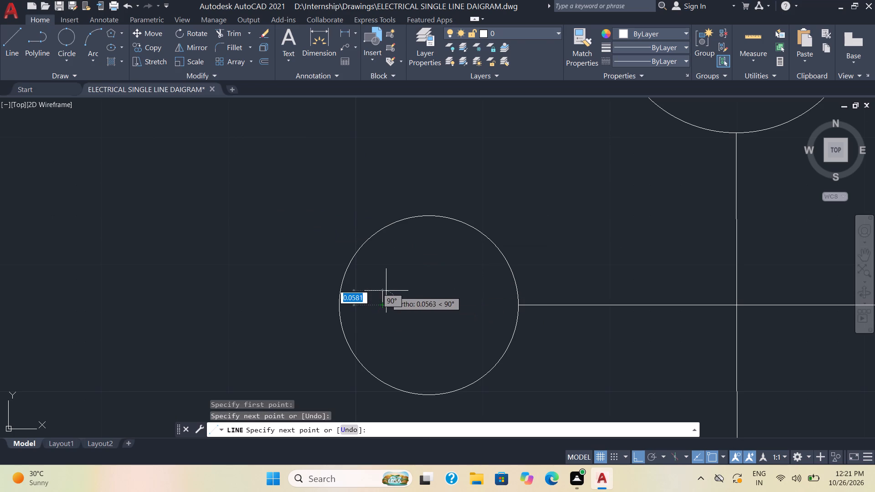
{"action": "left_click", "coordinate": [382, 284]}
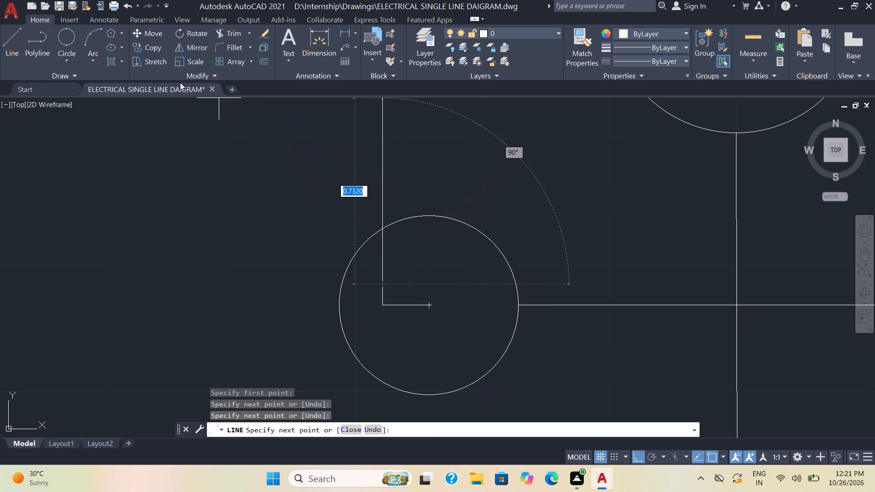
Create a polar array of both segments of the L-shaped line about the centre of the enclosing circle.
{"action": "left_click", "coordinate": [252, 62]}
{"action": "left_click", "coordinate": [261, 129]}
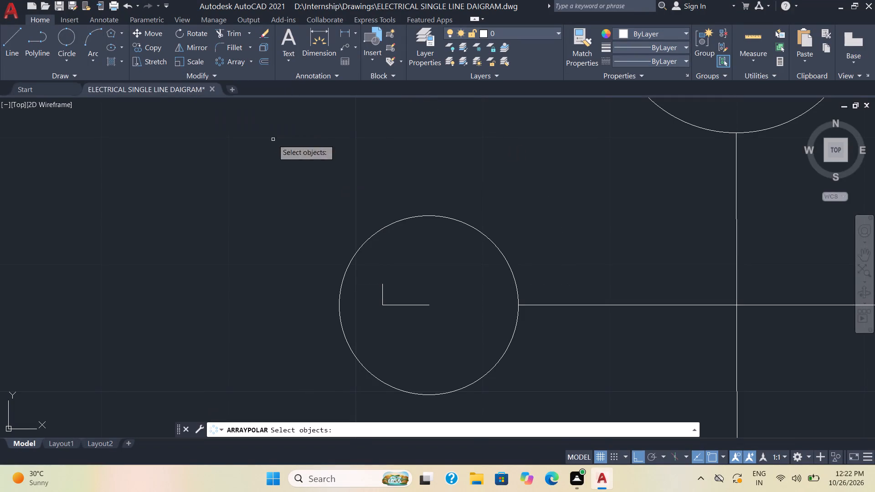
{"action": "left_click", "coordinate": [404, 304]}
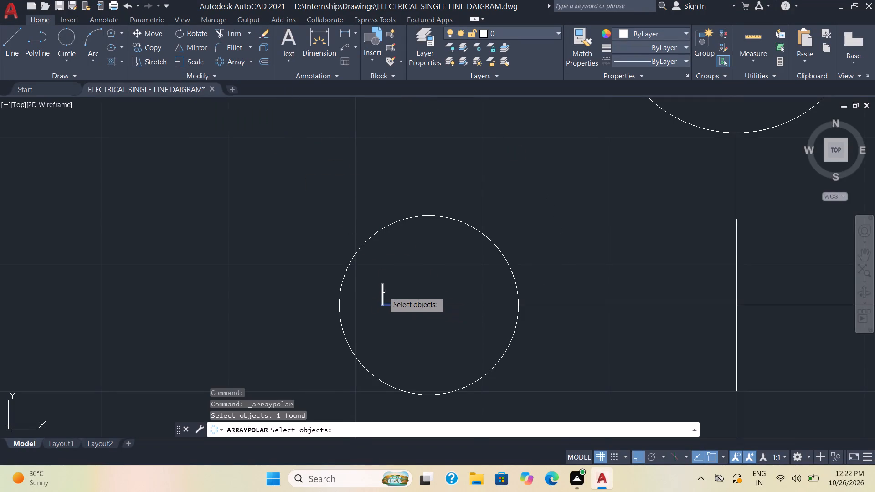
{"action": "left_click", "coordinate": [381, 292]}
{"action": "key", "text": "Return"}
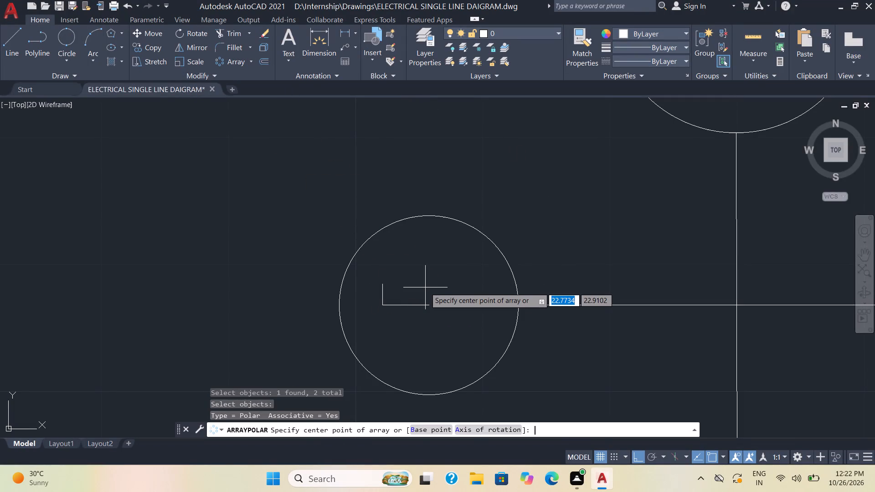
{"action": "left_click", "coordinate": [428, 304]}
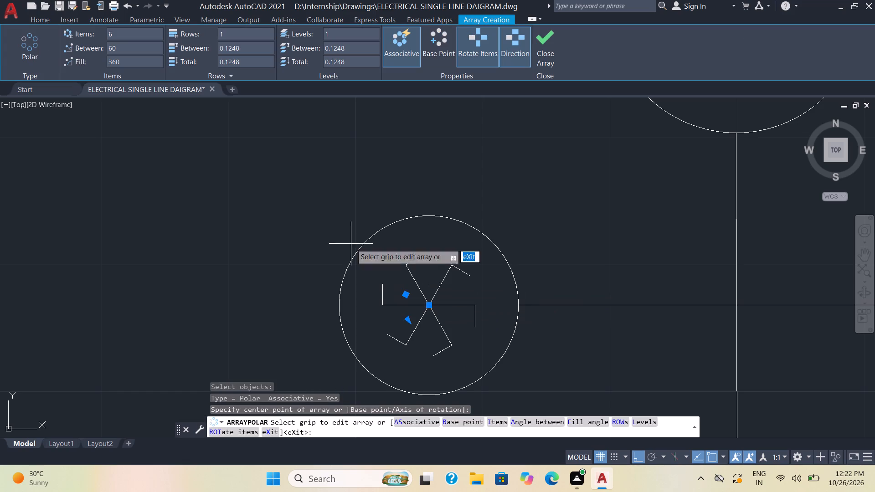
Set the polar array's item count to 3 and finish the array.
{"action": "left_click", "coordinate": [142, 36]}
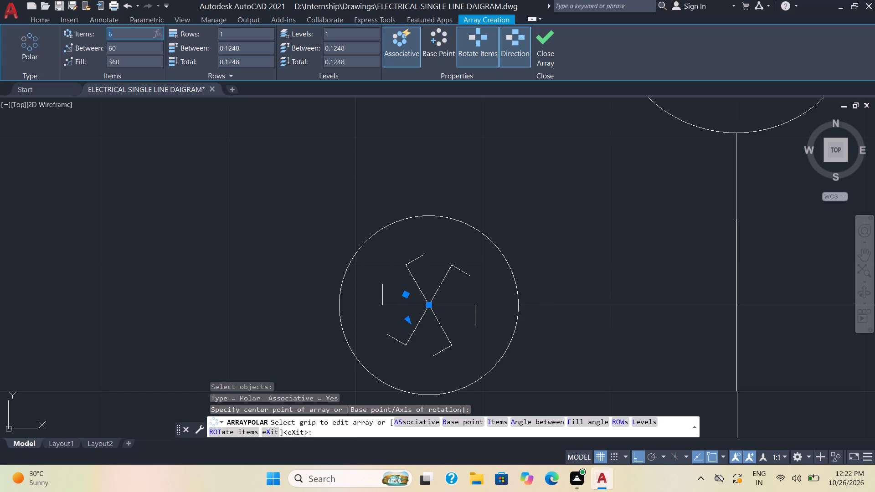
{"action": "key", "text": "Page_Down"}
{"action": "key", "text": "Return"}
{"action": "left_click", "coordinate": [135, 35]}
{"action": "key", "text": "3"}
{"action": "left_click_drag", "start_coordinate": [135, 35], "coordinate": [120, 37]}
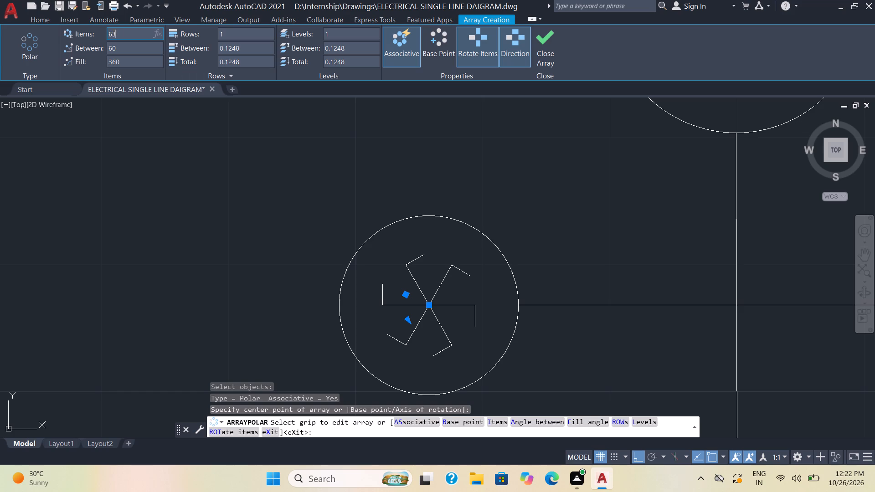
{"action": "left_click_drag", "start_coordinate": [120, 37], "coordinate": [93, 36]}
{"action": "type", "text": "233"}
{"action": "left_click_drag", "start_coordinate": [124, 32], "coordinate": [106, 38]}
{"action": "key", "text": "3"}
{"action": "key", "text": "space"}
{"action": "key", "text": "Return"}
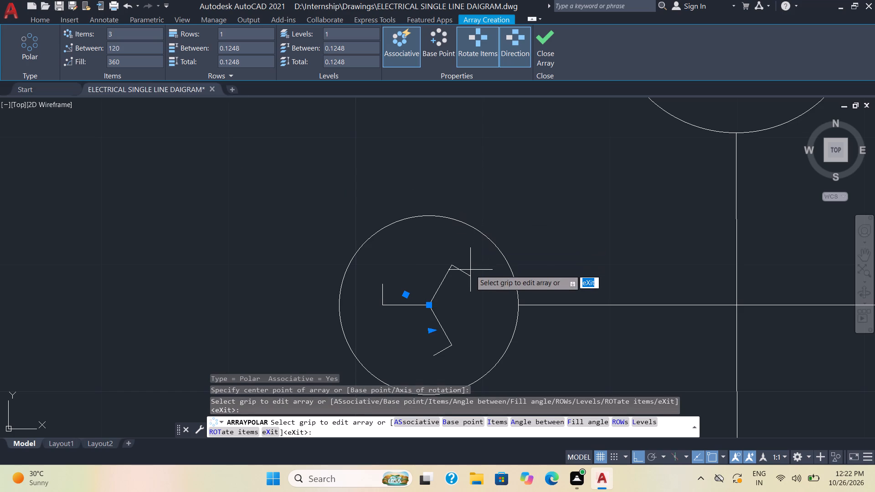
{"action": "left_click", "coordinate": [545, 61]}
Draw a horizontal line about 0.68 long leftward from the left quadrant of the circle containing the arrayed symbol.
{"action": "scroll", "coordinate": [543, 140], "scroll_direction": "down", "scroll_amount": 2}
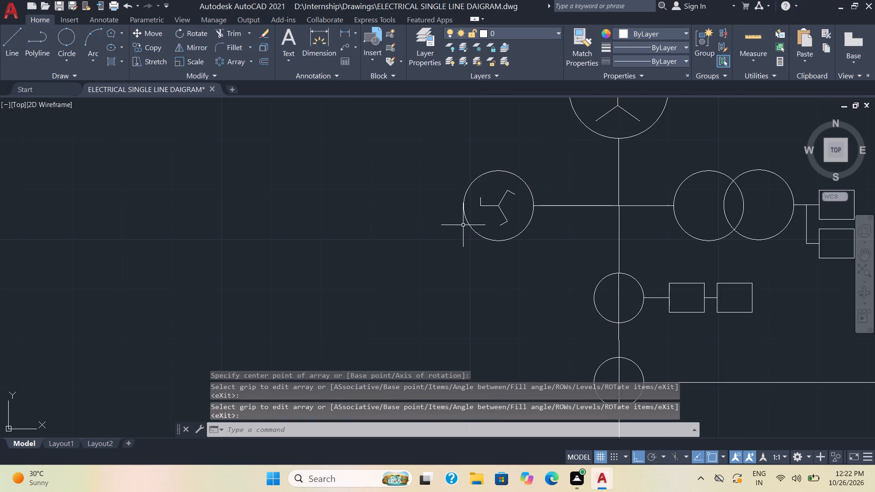
{"action": "scroll", "coordinate": [522, 231], "scroll_direction": "down", "scroll_amount": 1}
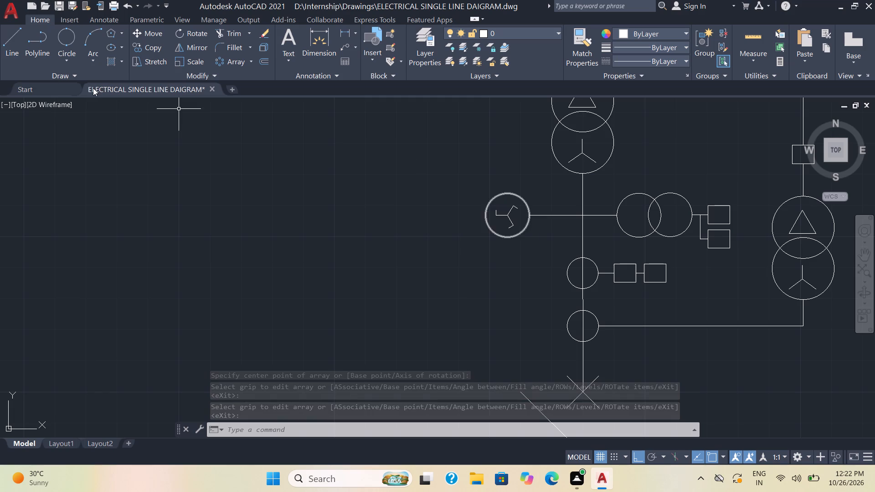
{"action": "left_click", "coordinate": [9, 45]}
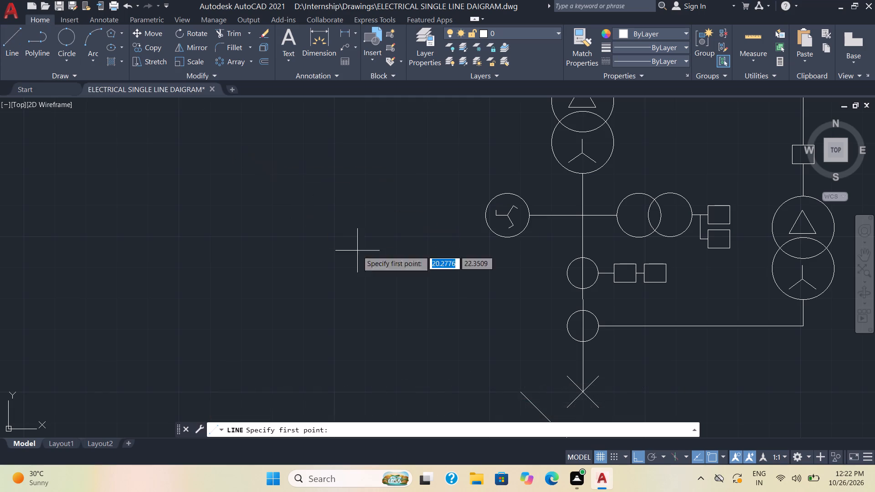
{"action": "scroll", "coordinate": [463, 277], "scroll_direction": "up", "scroll_amount": 2}
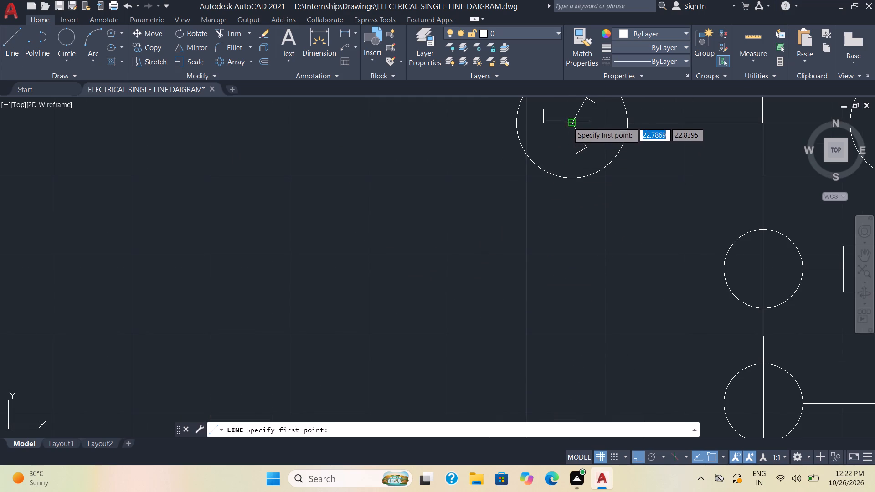
{"action": "left_click", "coordinate": [520, 123]}
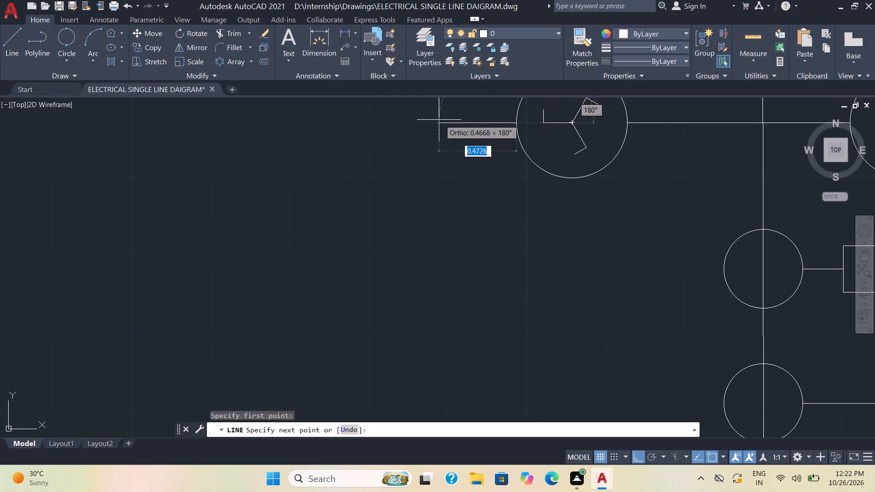
{"action": "left_click", "coordinate": [408, 123]}
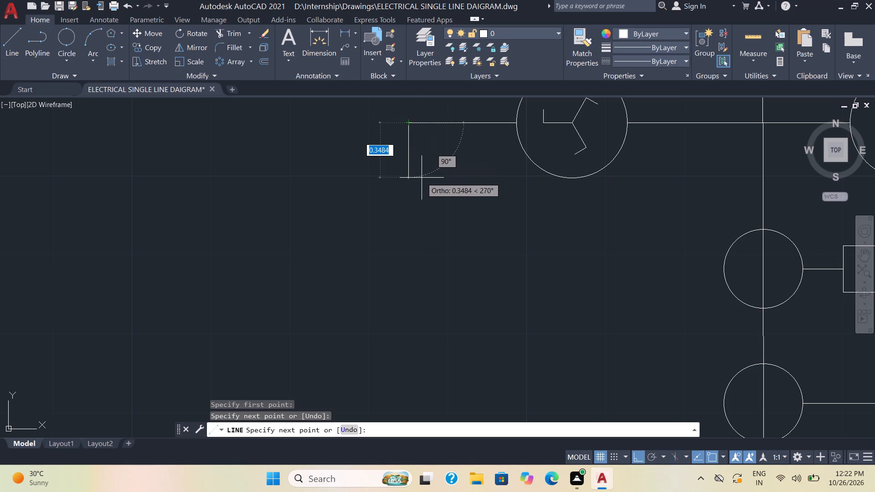
{"action": "scroll", "coordinate": [422, 178], "scroll_direction": "down", "scroll_amount": 2}
{"action": "key", "text": "Escape"}
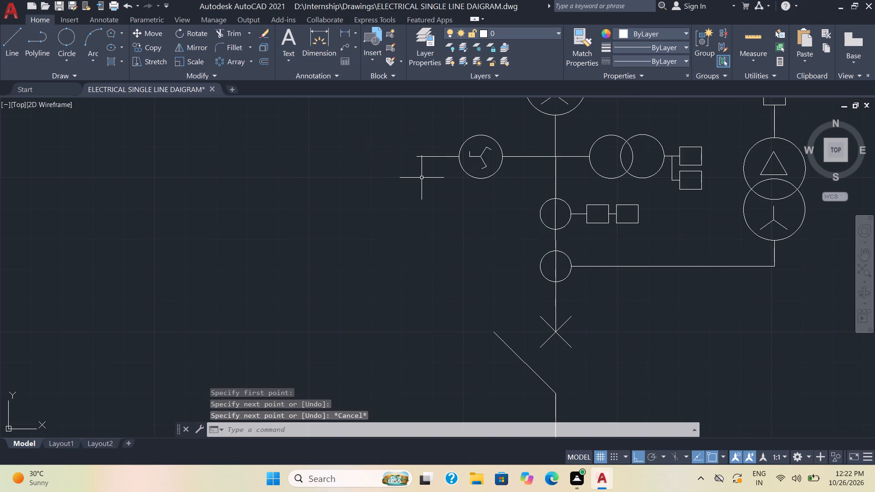
Draw a two-point circle 0.5 in diameter extending leftward from the free end of the new horizontal line.
{"action": "middle_click_drag", "start_coordinate": [422, 178], "coordinate": [418, 245]}
{"action": "left_click", "coordinate": [67, 41]}
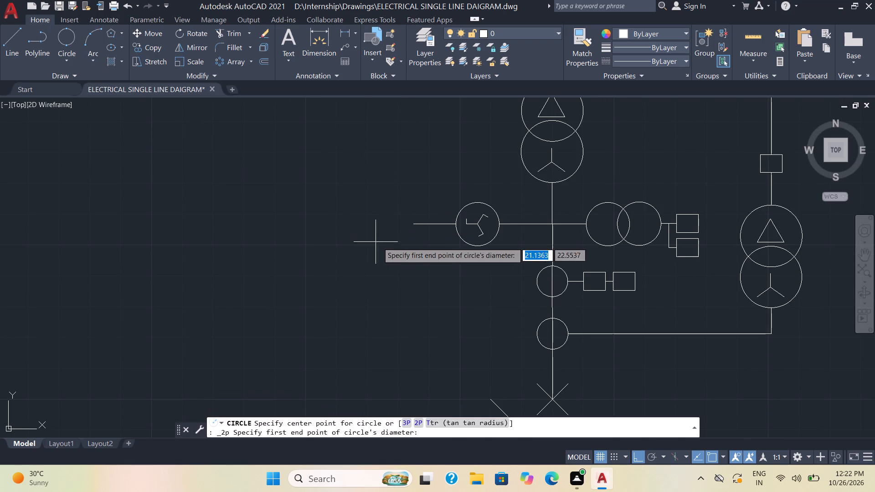
{"action": "left_click", "coordinate": [415, 223]}
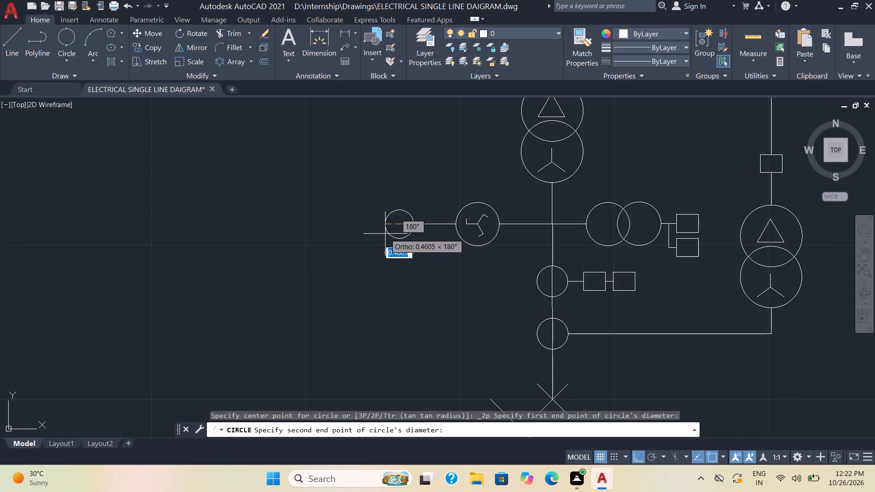
{"action": "type", "text": "0."}
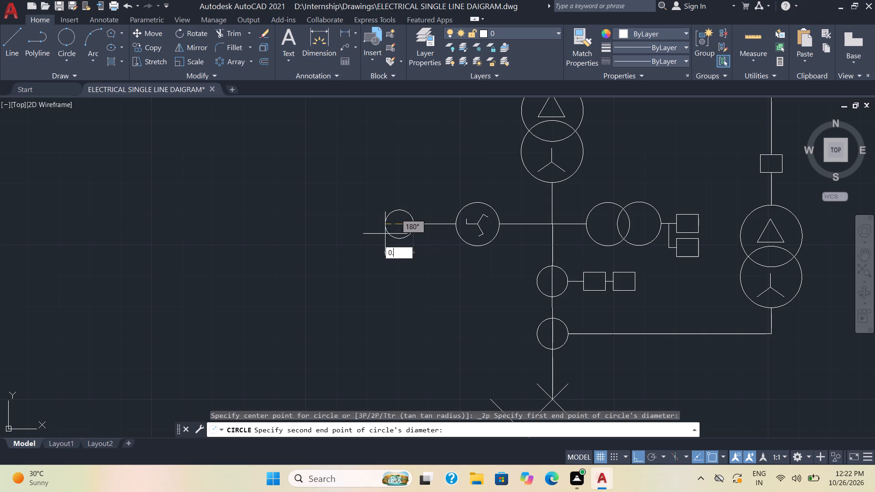
{"action": "key", "text": "5"}
{"action": "key", "text": "Return"}
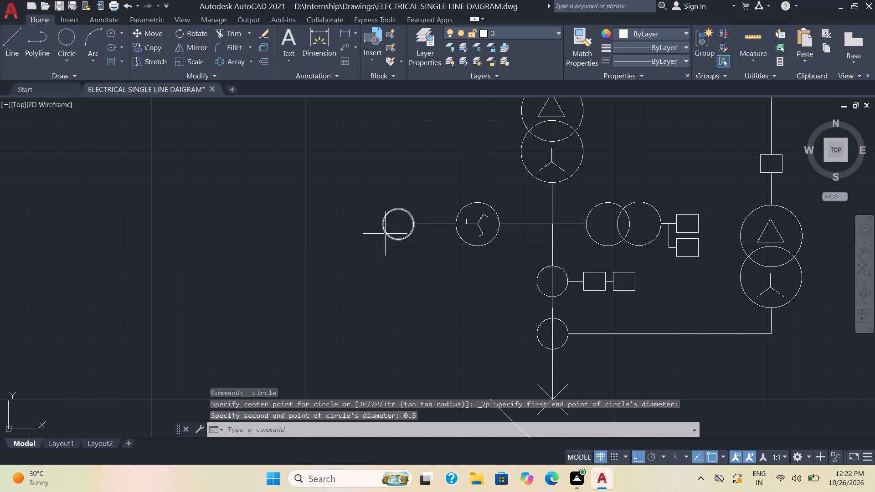
Draw connected lines from the small circle's right quadrant: about 1.31 left, 0.22 down, 0.82 left, and back up level with the branch.
{"action": "left_click", "coordinate": [12, 50]}
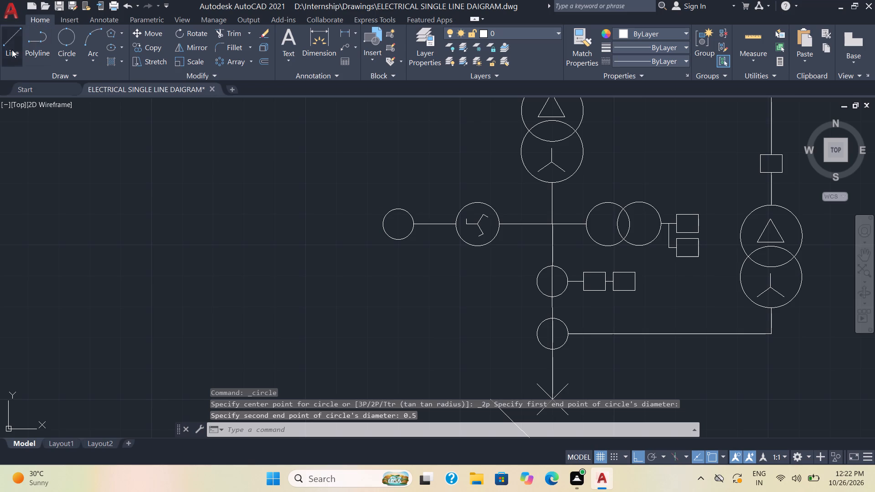
{"action": "left_click", "coordinate": [416, 225]}
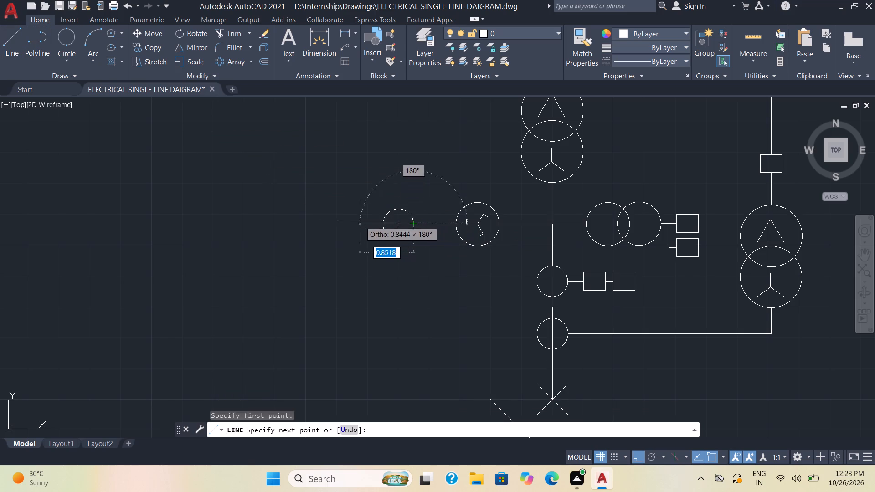
{"action": "left_click", "coordinate": [333, 220]}
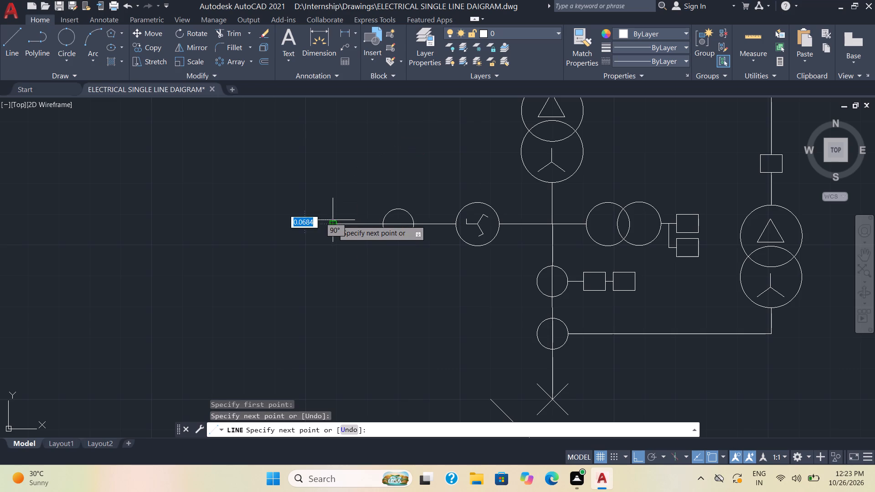
{"action": "left_click", "coordinate": [332, 238]}
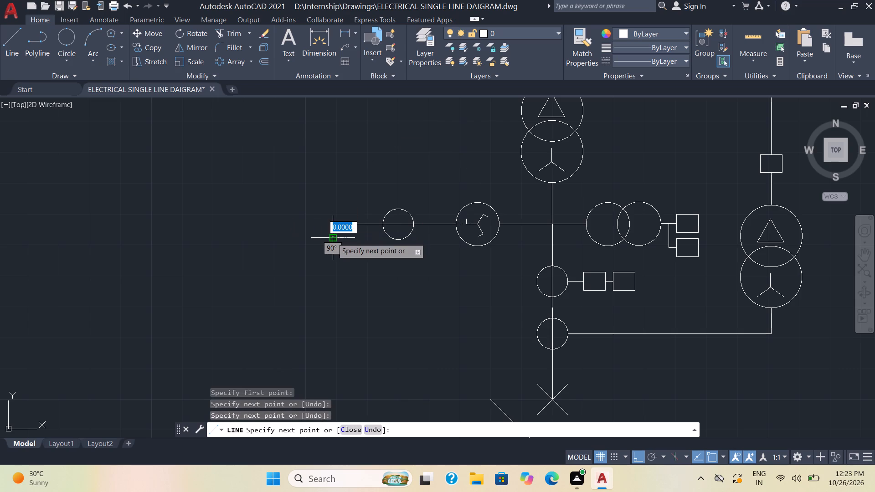
{"action": "left_click", "coordinate": [282, 235]}
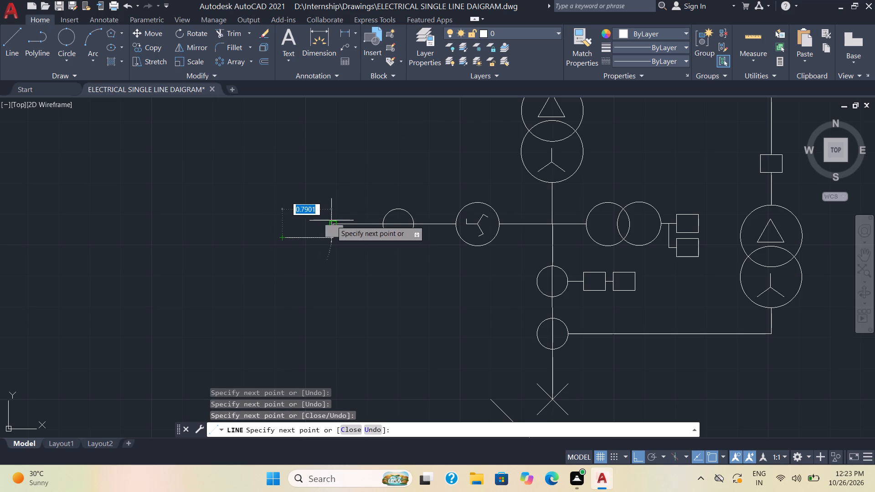
{"action": "left_click", "coordinate": [282, 224]}
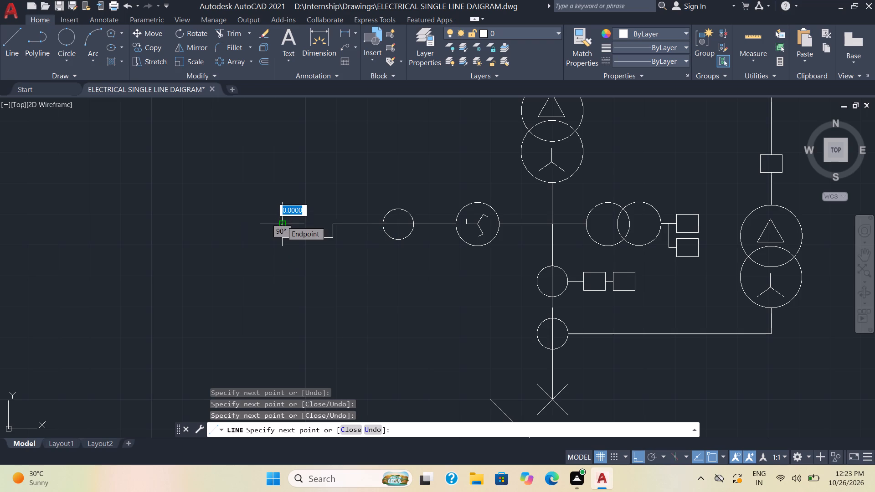
{"action": "key", "text": "Escape"}
Mirror the three segments of the open U shape about the branch line's axis, keeping the originals, to complete the rectangle.
{"action": "left_click", "coordinate": [349, 243]}
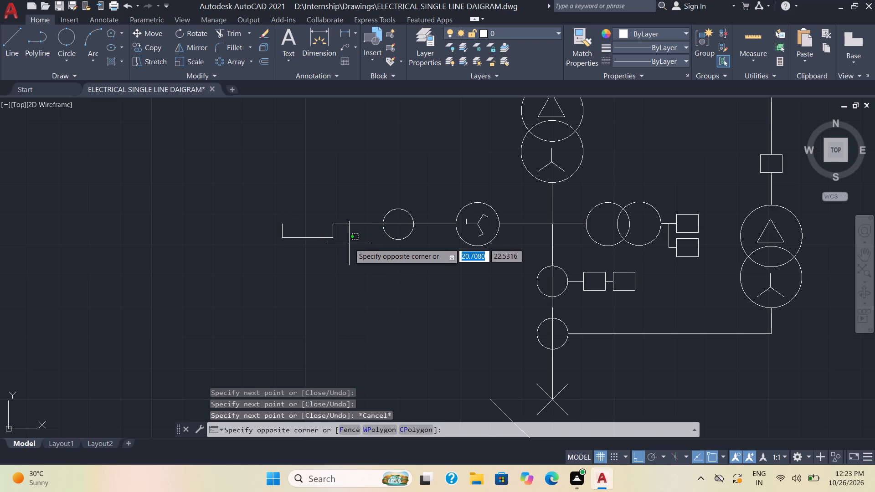
{"action": "left_click", "coordinate": [270, 232]}
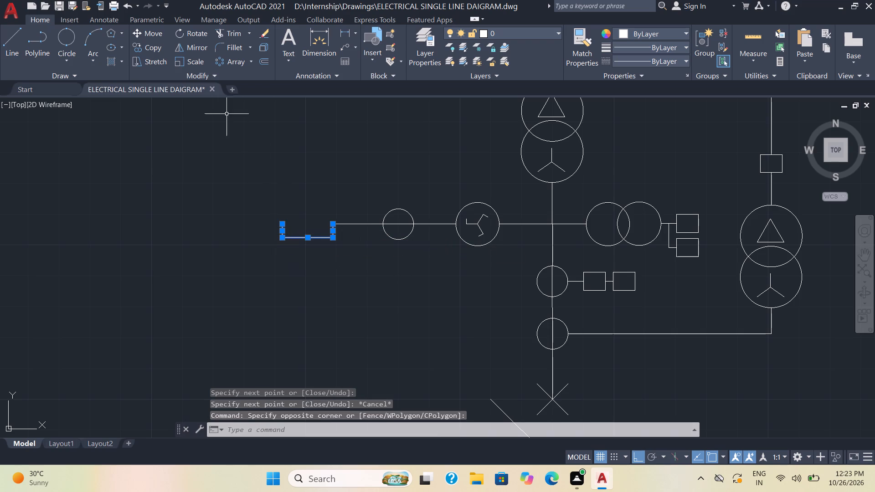
{"action": "left_click", "coordinate": [180, 49]}
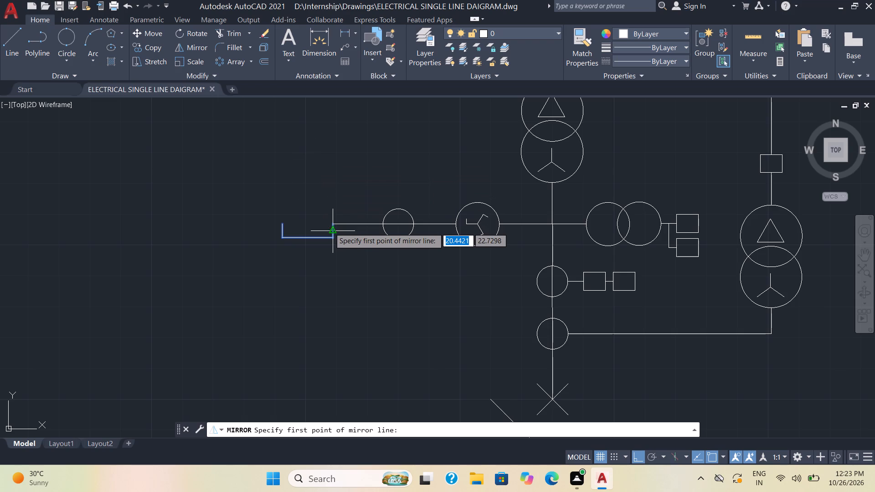
{"action": "left_click", "coordinate": [329, 224]}
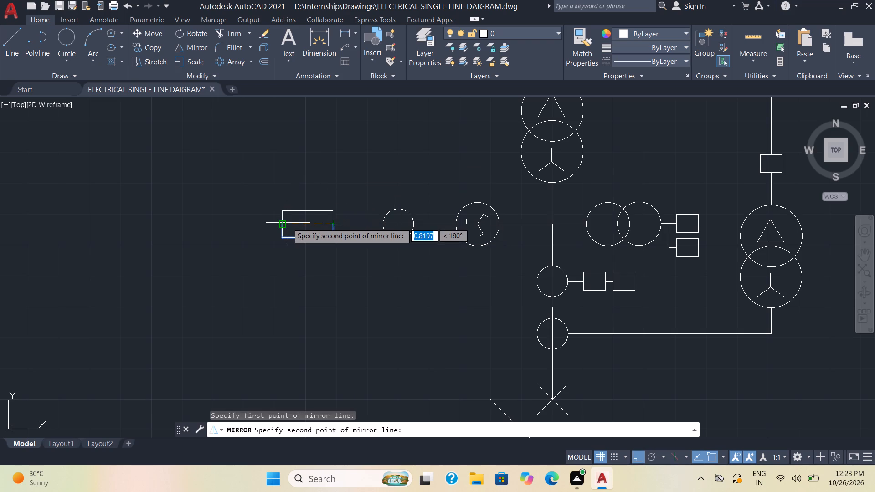
{"action": "left_click", "coordinate": [288, 223]}
{"action": "left_click_drag", "start_coordinate": [315, 261], "coordinate": [288, 223]}
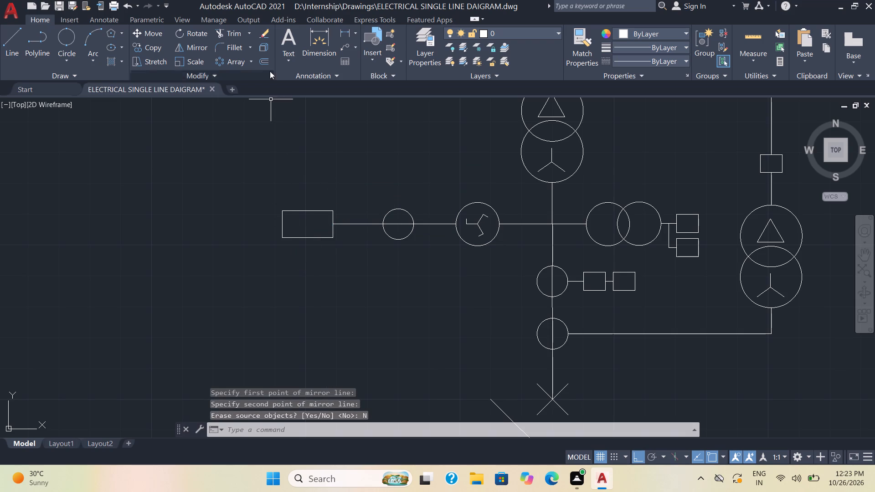
Draw a horizontal line leftward from the rectangle's left side at branch level, ending with a short vertical segment downward.
{"action": "left_click", "coordinate": [10, 48]}
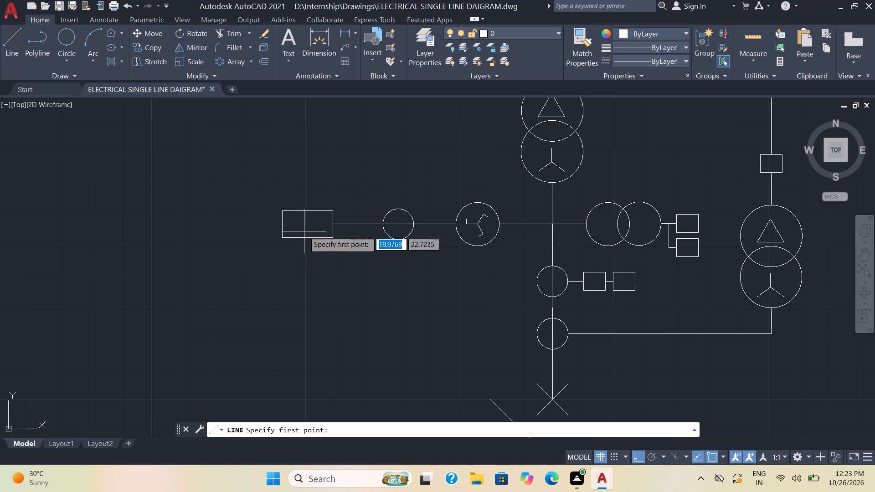
{"action": "left_click", "coordinate": [283, 222]}
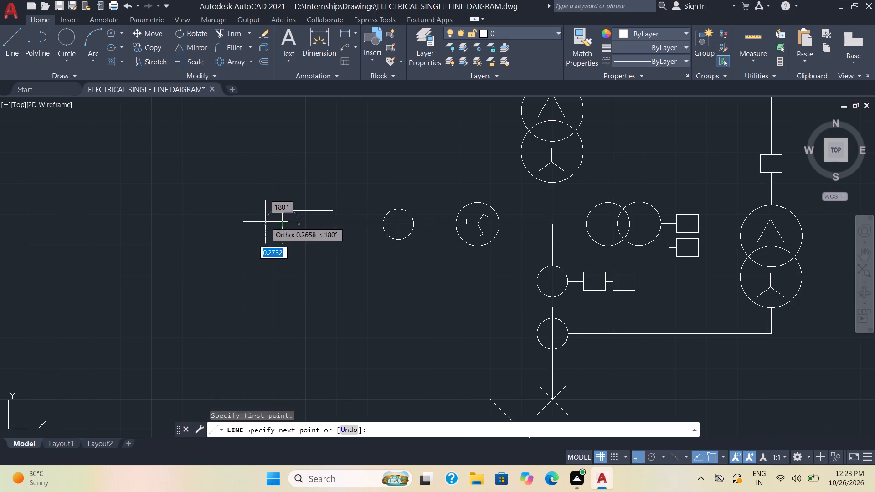
{"action": "left_click", "coordinate": [247, 221]}
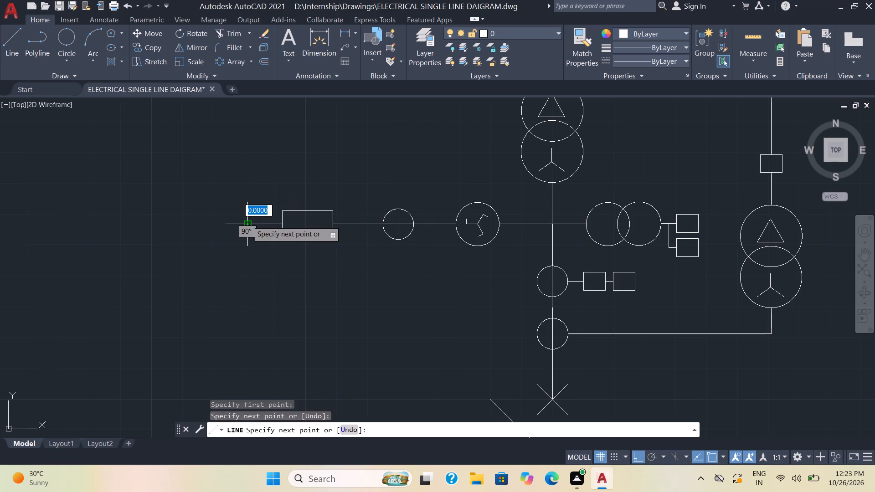
{"action": "left_click", "coordinate": [247, 241]}
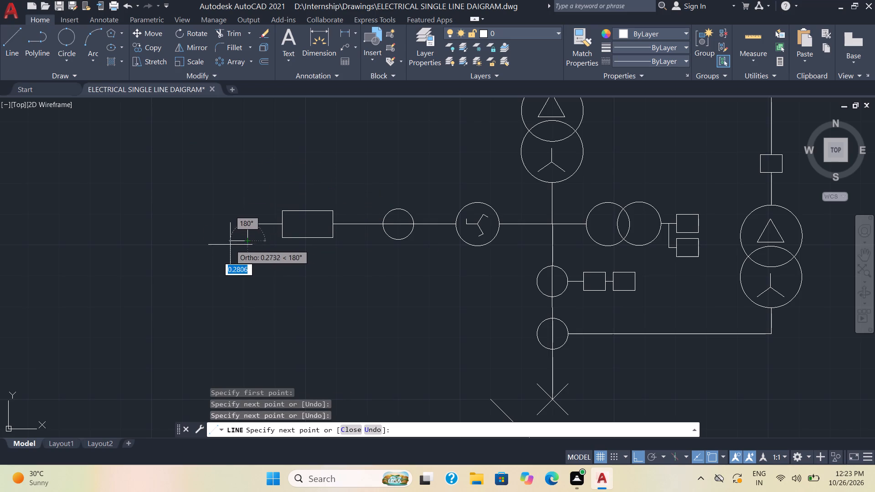
{"action": "key", "text": "Escape"}
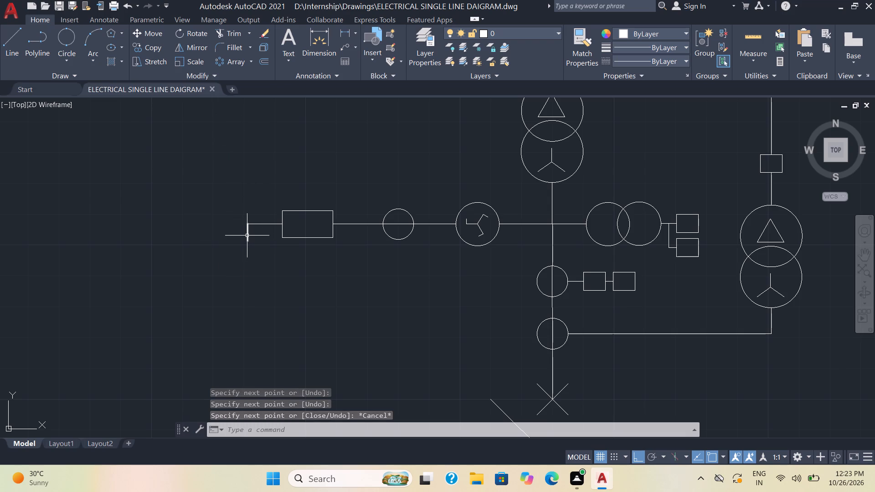
Mirror the short vertical segment about the branch line's axis, keeping the original, to form a full end bar.
{"action": "left_click", "coordinate": [247, 235]}
{"action": "left_click", "coordinate": [177, 45]}
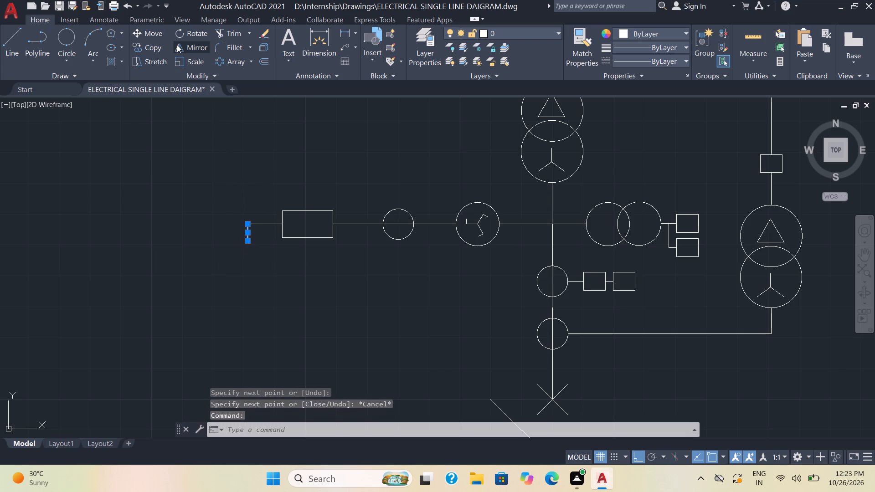
{"action": "left_click", "coordinate": [251, 225]}
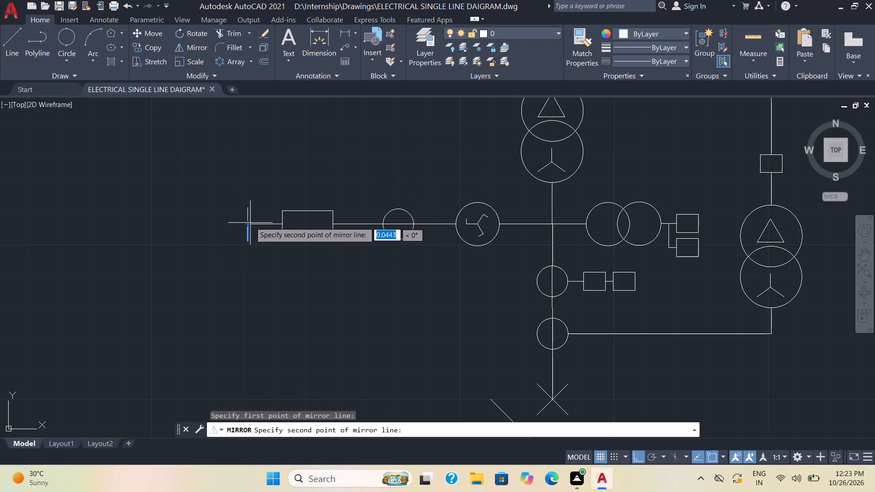
{"action": "left_click", "coordinate": [226, 237]}
{"action": "left_click_drag", "start_coordinate": [251, 279], "coordinate": [226, 237]}
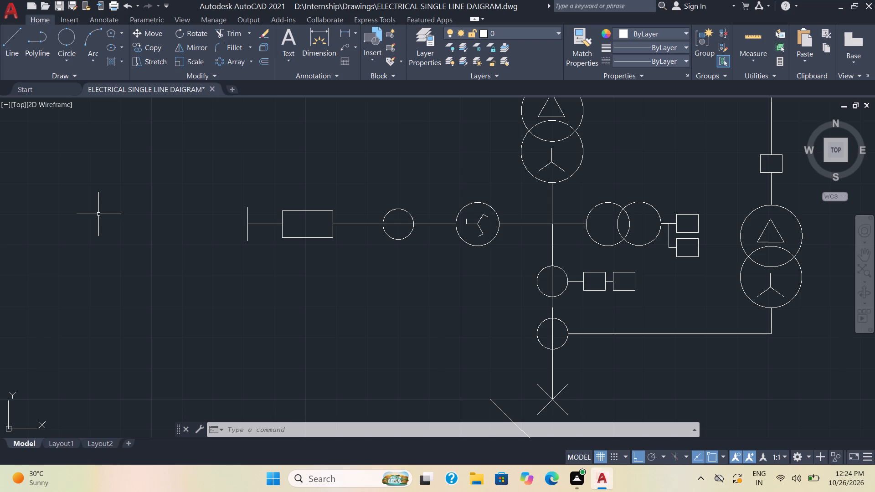
Draw a three-sided inscribed polygon centred where the branch meets the end bar, radius about 0.59, with its vertex pointing left.
{"action": "scroll", "coordinate": [221, 229], "scroll_direction": "up", "scroll_amount": 1}
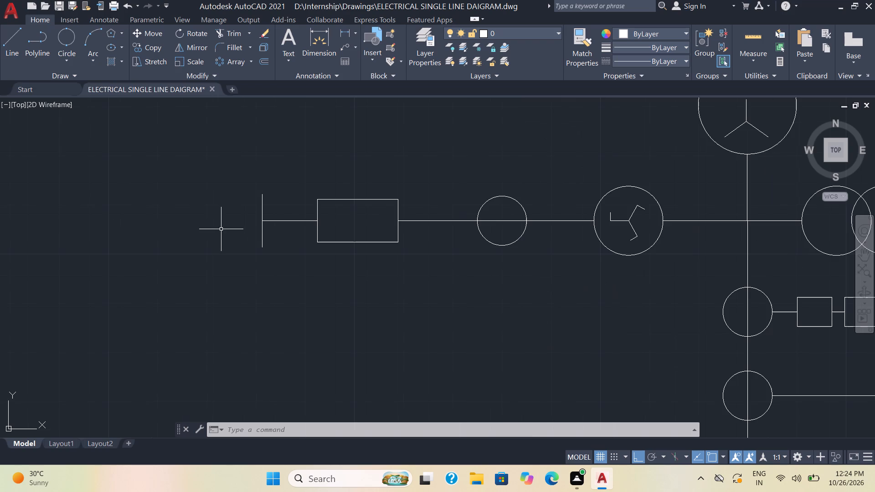
{"action": "left_click", "coordinate": [110, 33]}
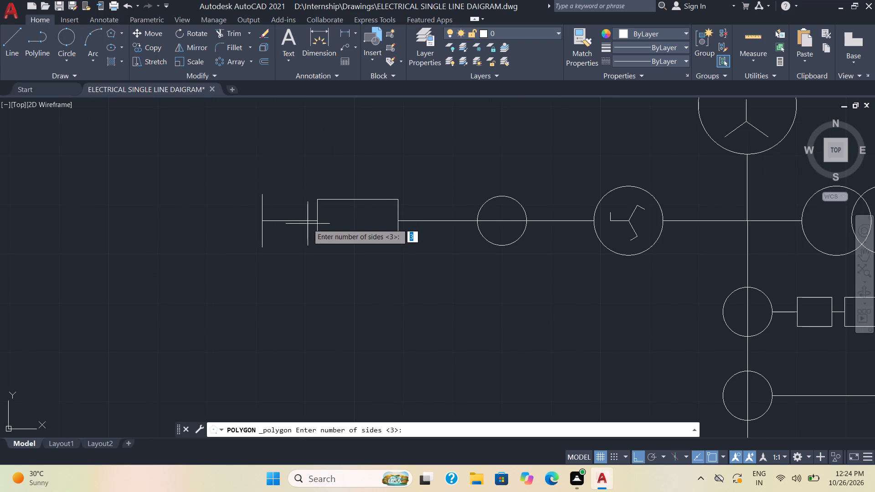
{"action": "key", "text": "3"}
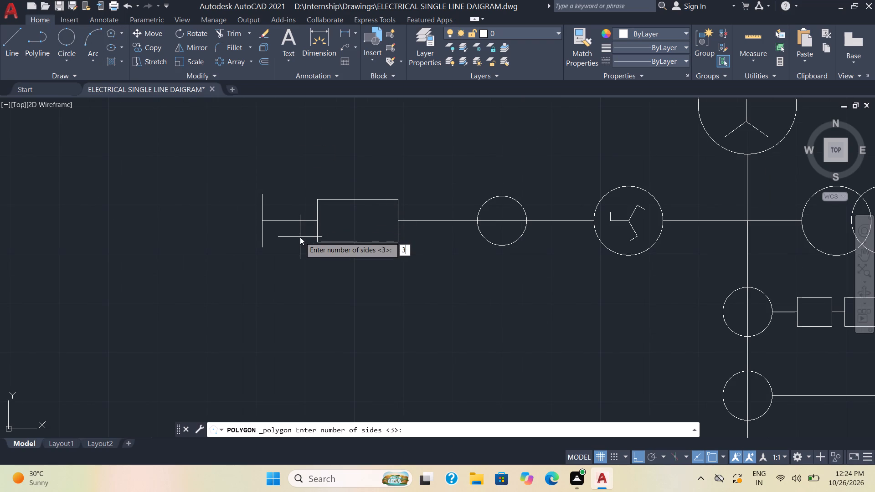
{"action": "key", "text": "backslash"}
{"action": "key", "text": "Return"}
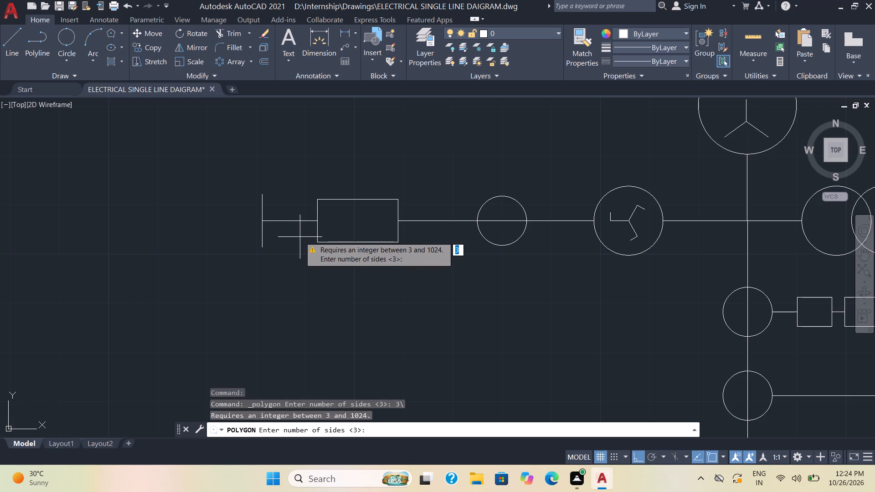
{"action": "key", "text": "space"}
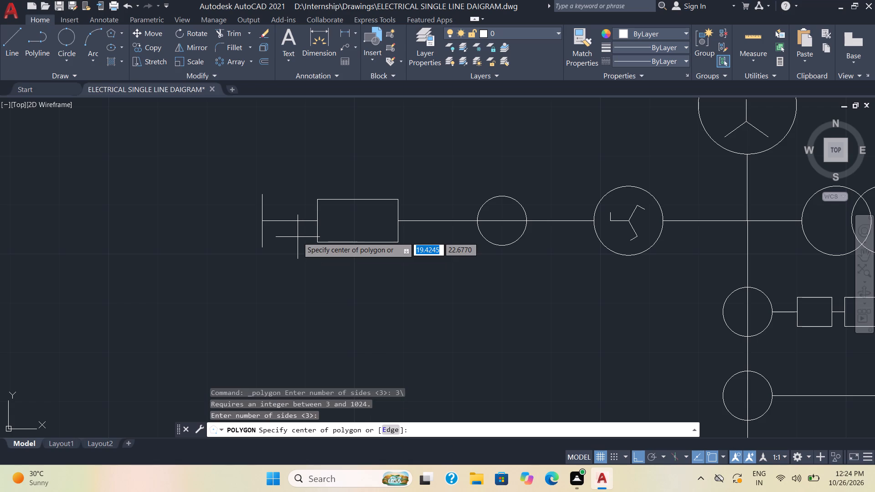
{"action": "left_click", "coordinate": [259, 218]}
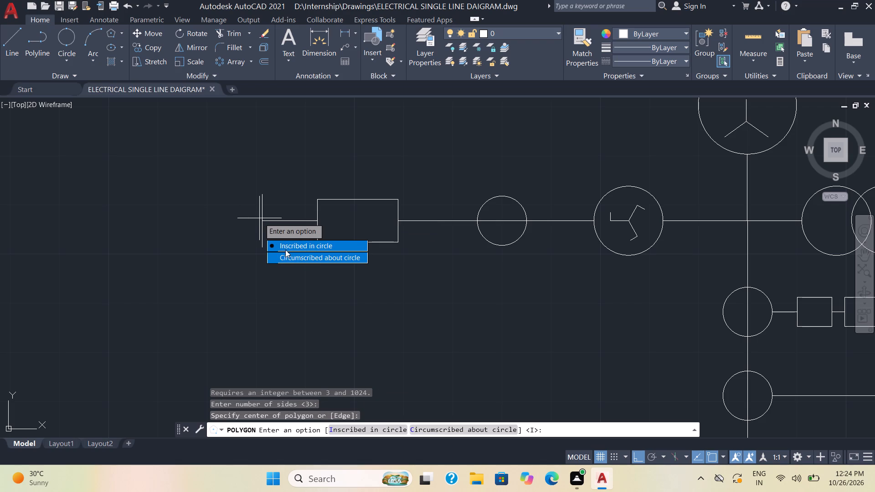
{"action": "left_click_drag", "start_coordinate": [304, 243], "coordinate": [259, 218]}
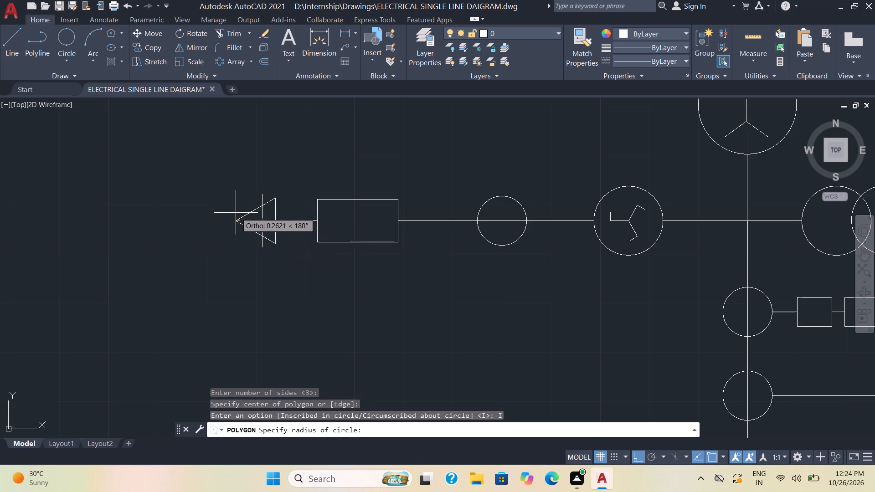
{"action": "left_click", "coordinate": [204, 210]}
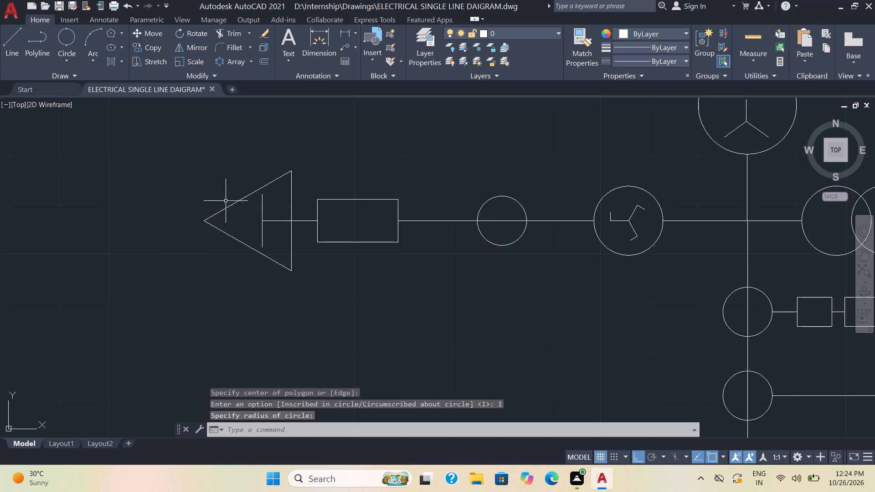
Copy both halves of the end bar leftward inside the triangle at distances of about 0.11 and 0.29.
{"action": "left_click", "coordinate": [262, 214]}
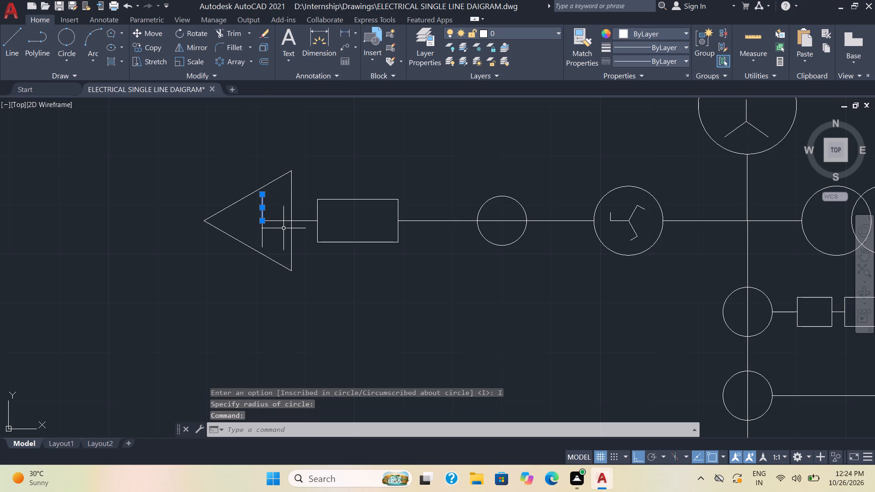
{"action": "left_click", "coordinate": [262, 238]}
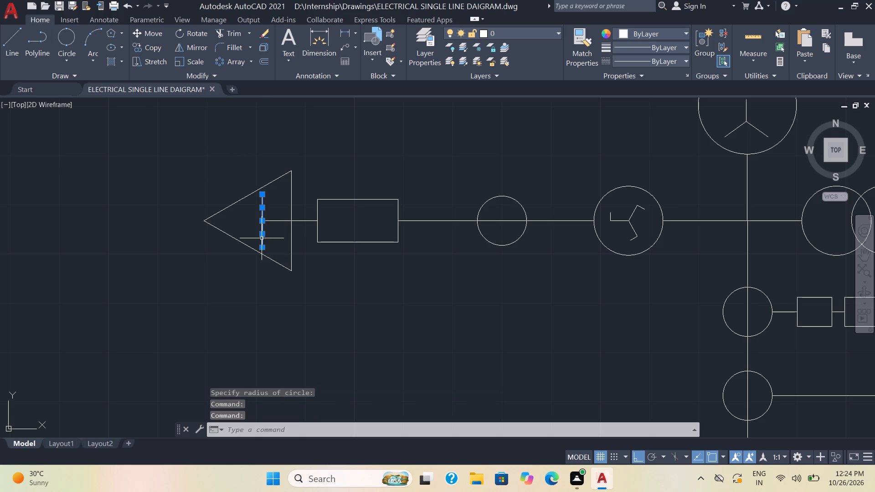
{"action": "type", "text": "CO"}
{"action": "key", "text": "Return"}
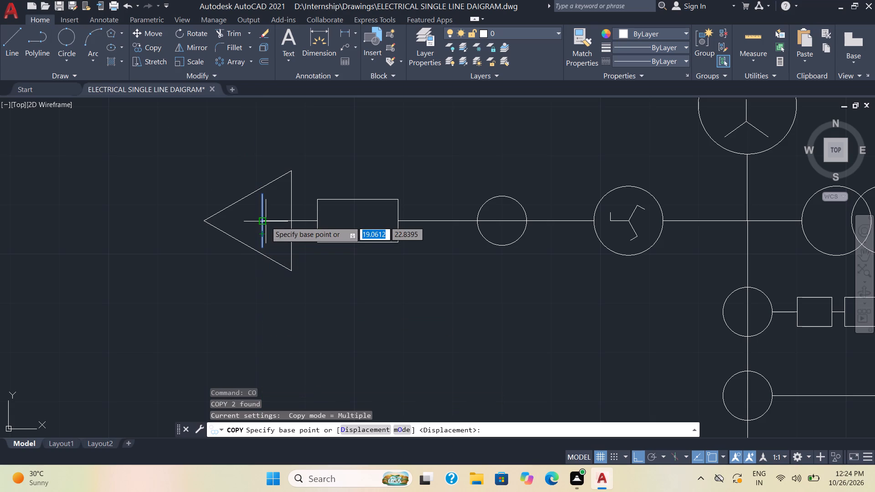
{"action": "left_click", "coordinate": [259, 221]}
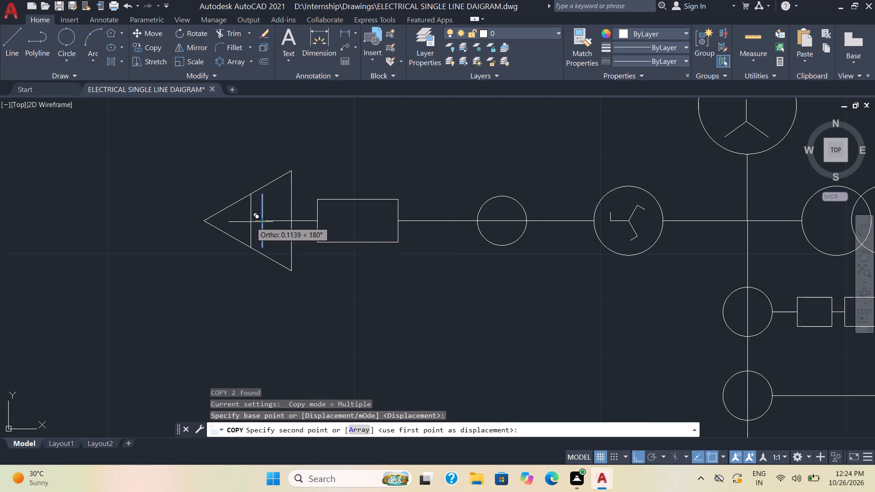
{"action": "left_click", "coordinate": [251, 222]}
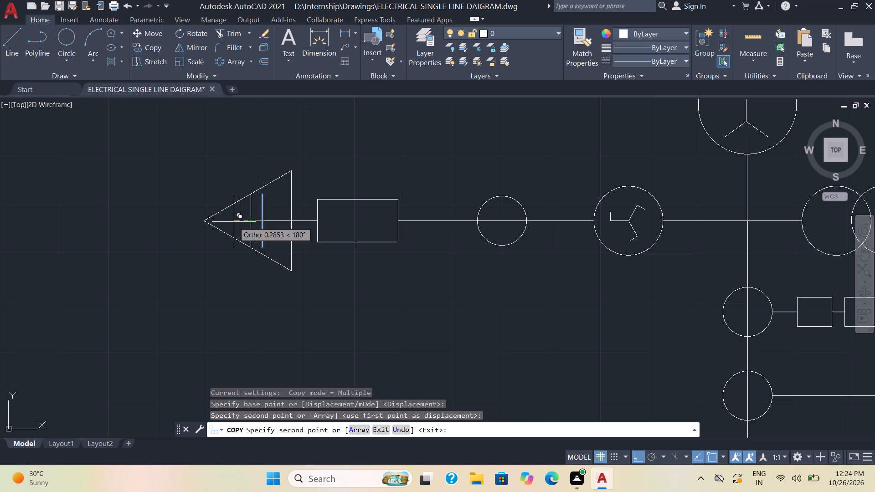
{"action": "left_click", "coordinate": [233, 222]}
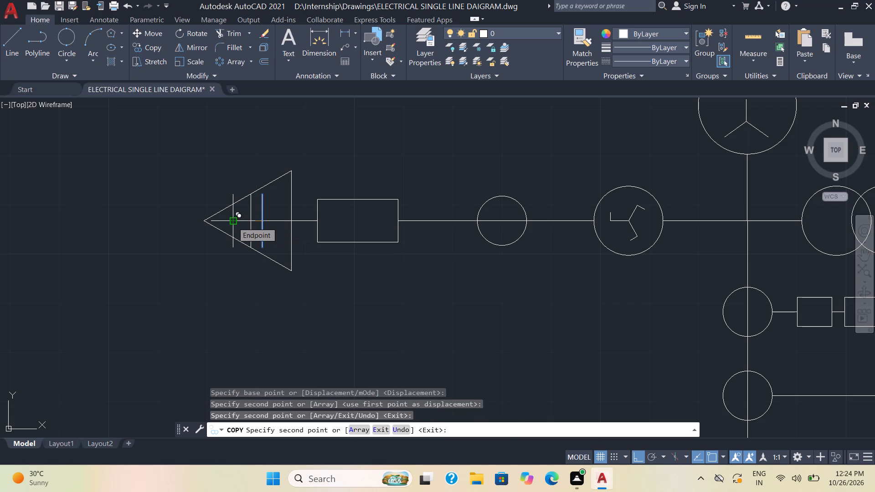
{"action": "key", "text": "Escape"}
Extend the original end bar to the triangle's sloping edges and trim the leftmost copy's ends that stick out.
{"action": "type", "text": "TR"}
{"action": "key", "text": "Return"}
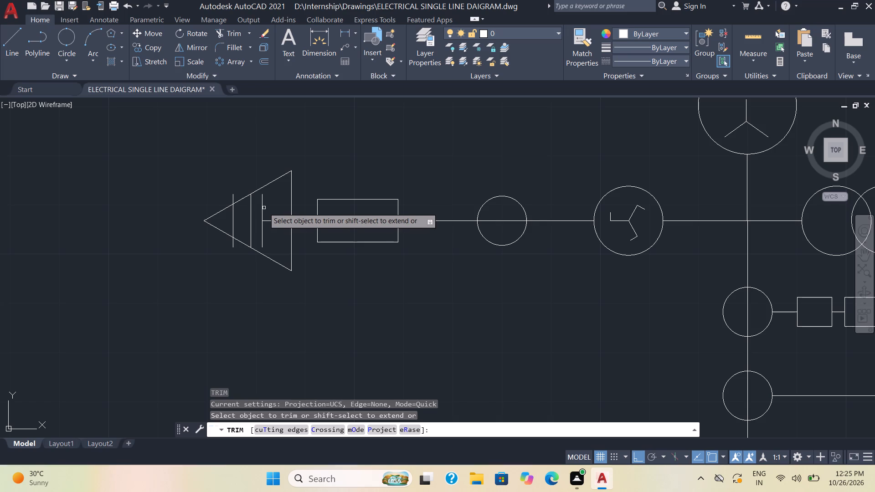
{"action": "left_click", "coordinate": [262, 211], "text": "shift"}
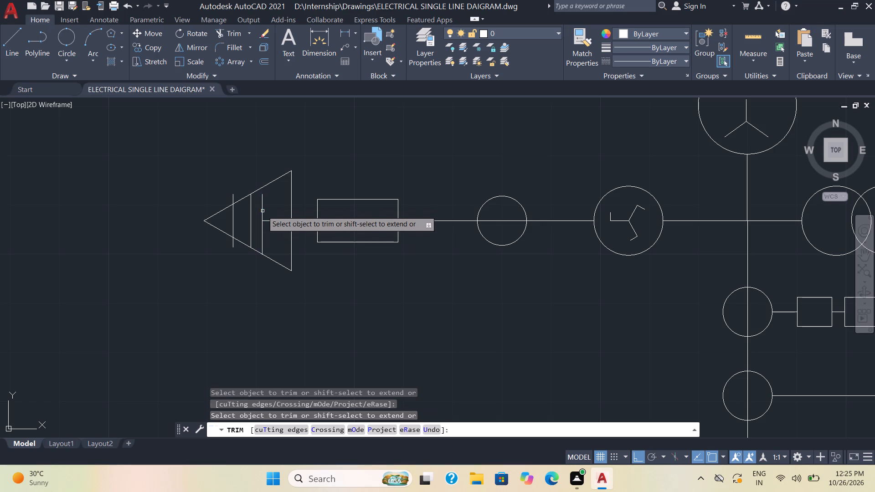
{"action": "left_click", "coordinate": [262, 205], "text": "shift"}
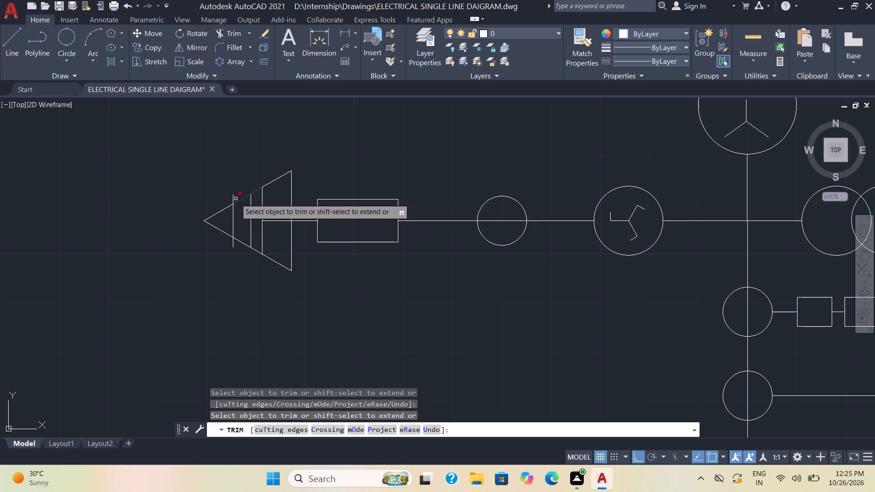
{"action": "left_click", "coordinate": [234, 199]}
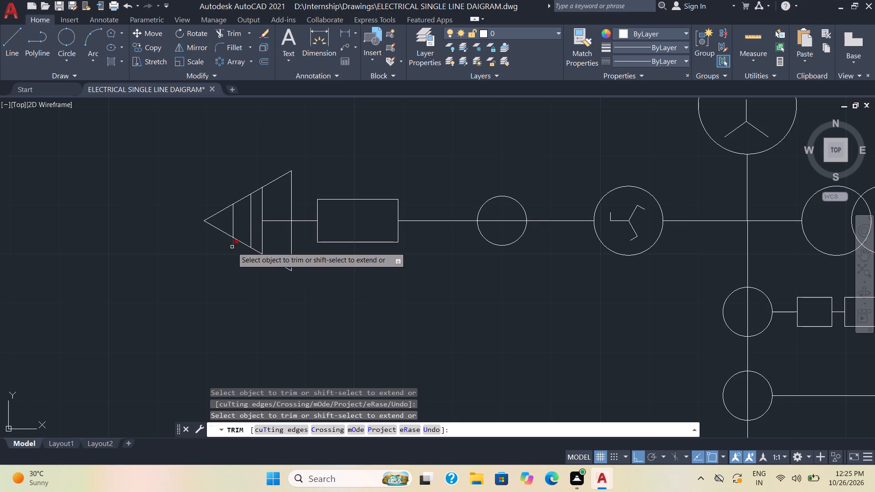
{"action": "left_click", "coordinate": [232, 247]}
{"action": "scroll", "coordinate": [246, 236], "scroll_direction": "up", "scroll_amount": 2}
{"action": "scroll", "coordinate": [250, 226], "scroll_direction": "down", "scroll_amount": 1}
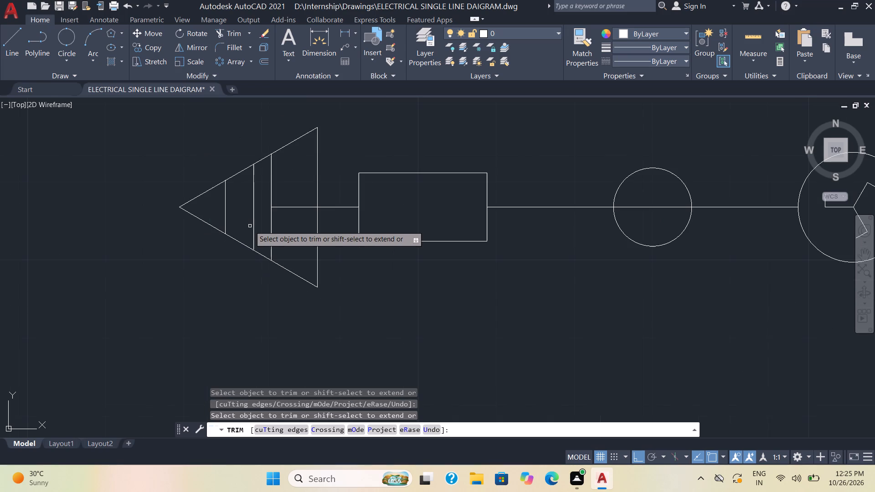
{"action": "scroll", "coordinate": [271, 235], "scroll_direction": "down", "scroll_amount": 1}
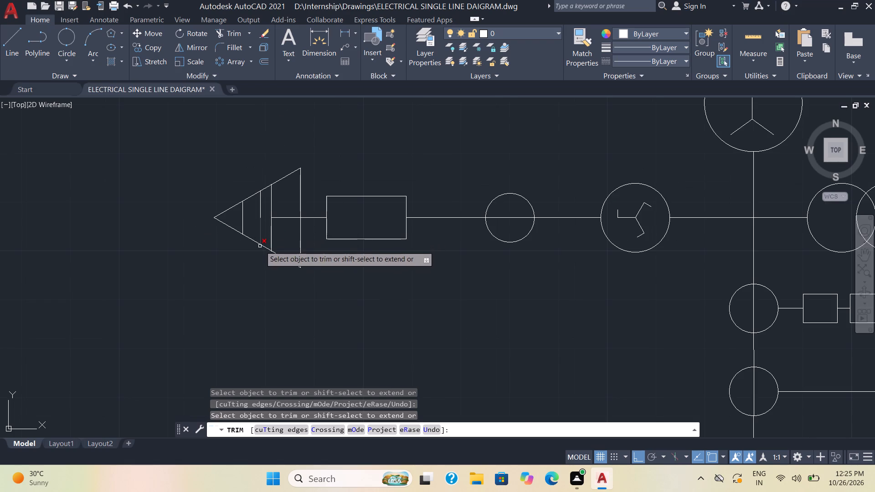
{"action": "key", "text": "Escape"}
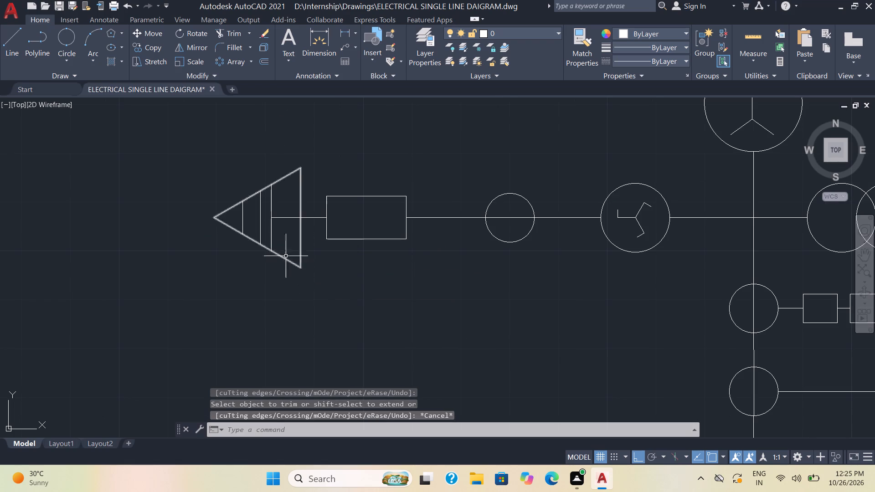
Delete both halves of the leftmost vertical bar inside the triangle.
{"action": "left_click", "coordinate": [242, 220]}
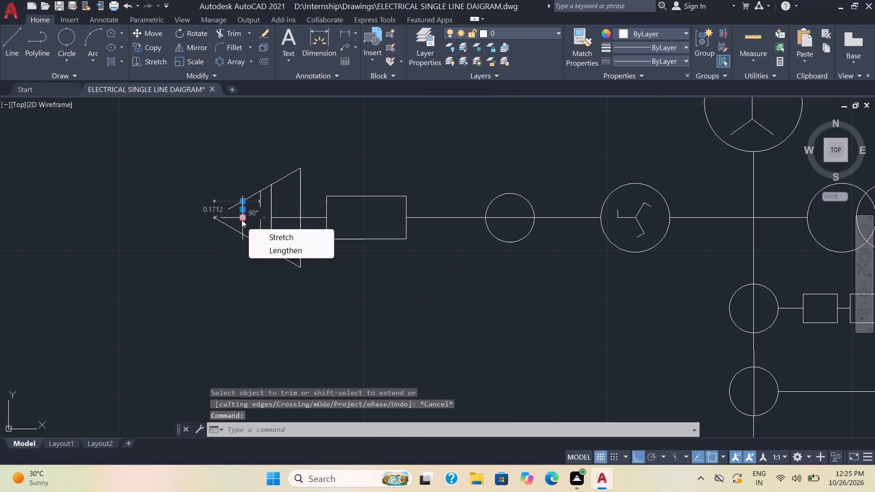
{"action": "left_click", "coordinate": [240, 231]}
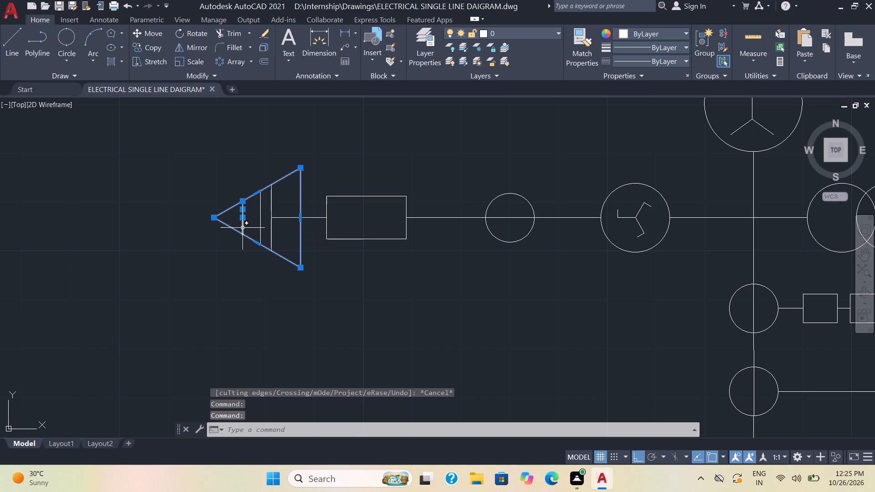
{"action": "key", "text": "Escape"}
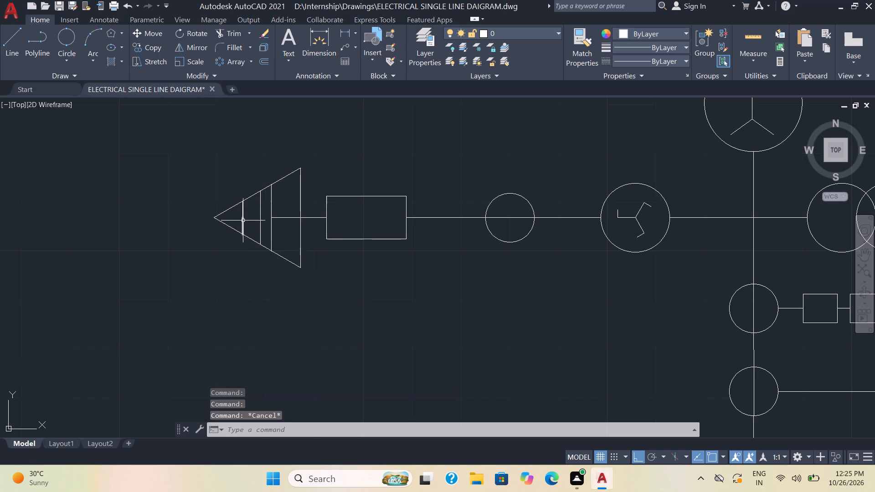
{"action": "left_click", "coordinate": [242, 221]}
{"action": "left_click", "coordinate": [242, 211]}
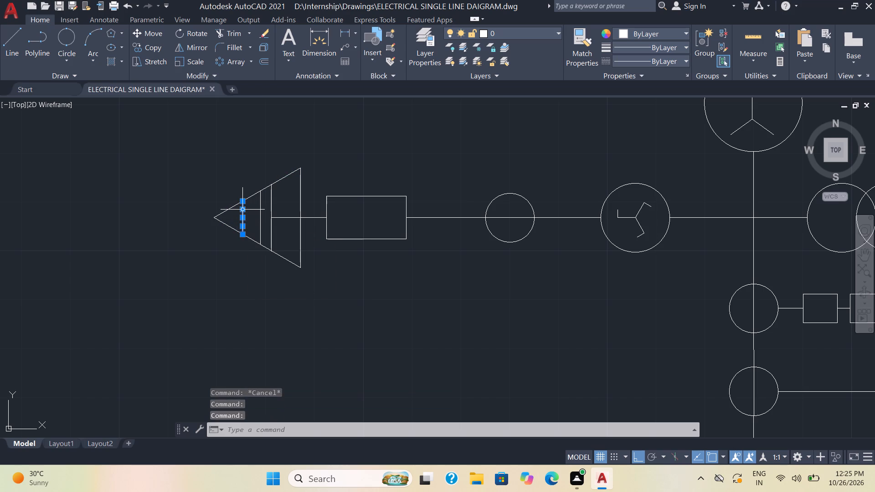
{"action": "key", "text": "Delete"}
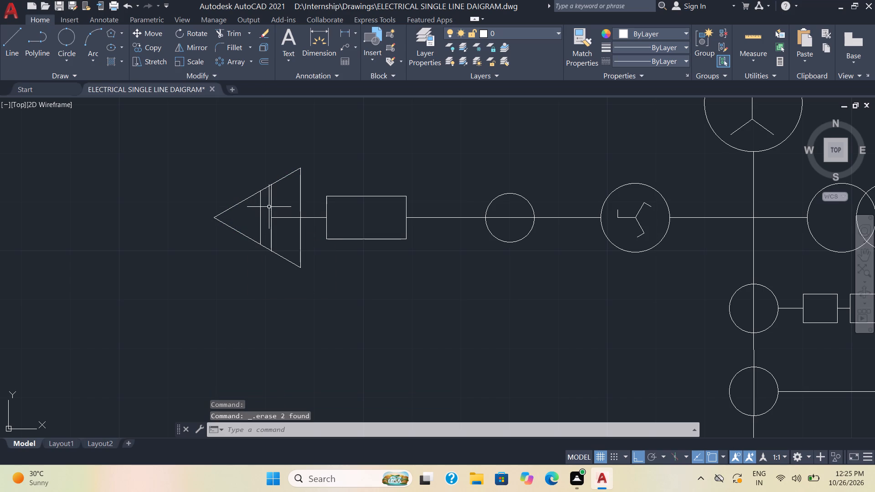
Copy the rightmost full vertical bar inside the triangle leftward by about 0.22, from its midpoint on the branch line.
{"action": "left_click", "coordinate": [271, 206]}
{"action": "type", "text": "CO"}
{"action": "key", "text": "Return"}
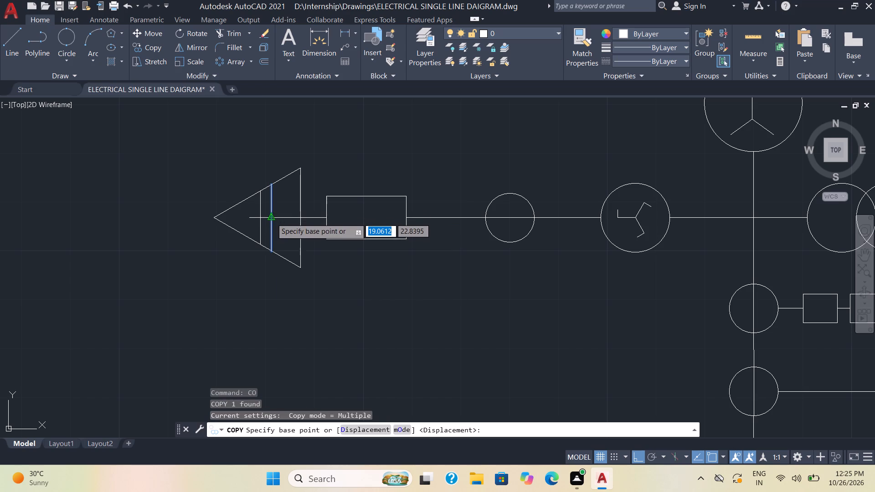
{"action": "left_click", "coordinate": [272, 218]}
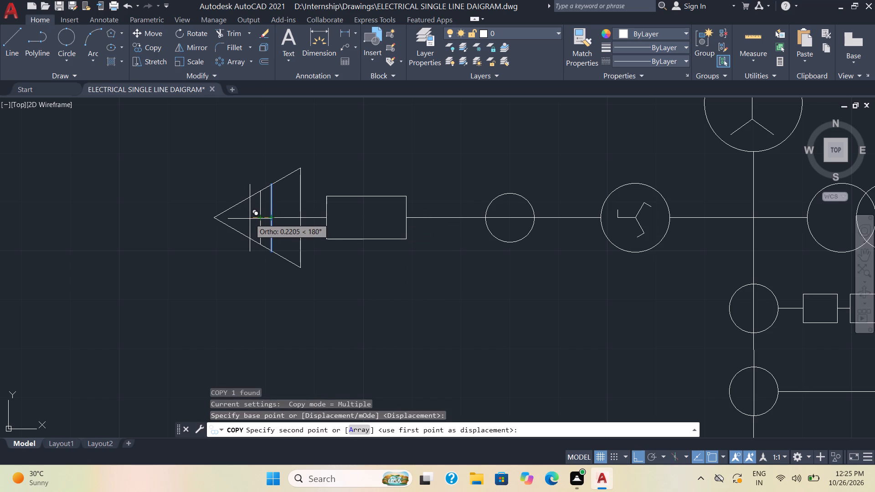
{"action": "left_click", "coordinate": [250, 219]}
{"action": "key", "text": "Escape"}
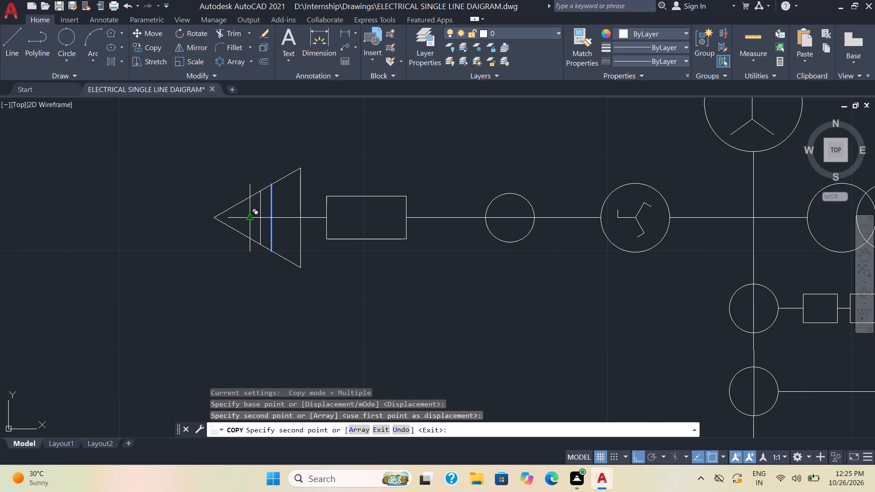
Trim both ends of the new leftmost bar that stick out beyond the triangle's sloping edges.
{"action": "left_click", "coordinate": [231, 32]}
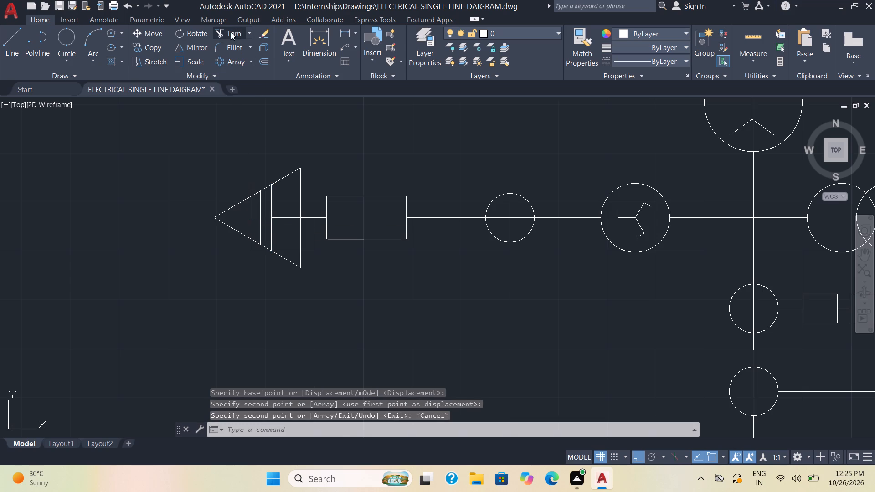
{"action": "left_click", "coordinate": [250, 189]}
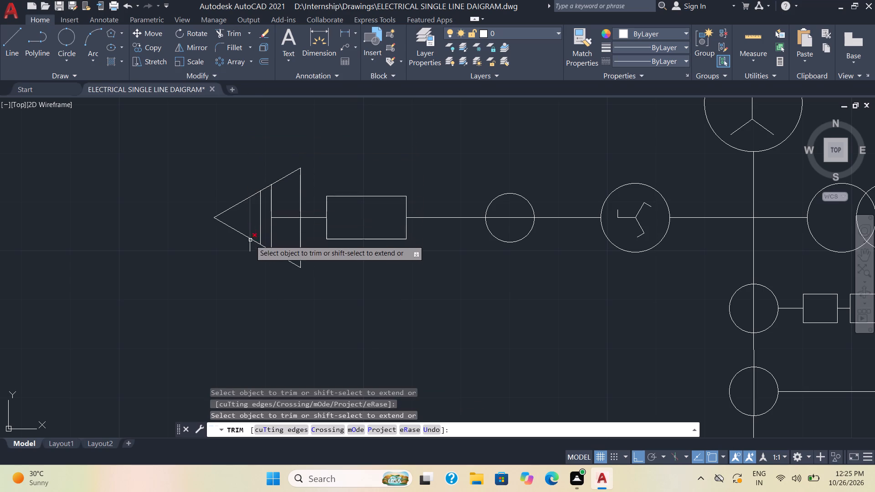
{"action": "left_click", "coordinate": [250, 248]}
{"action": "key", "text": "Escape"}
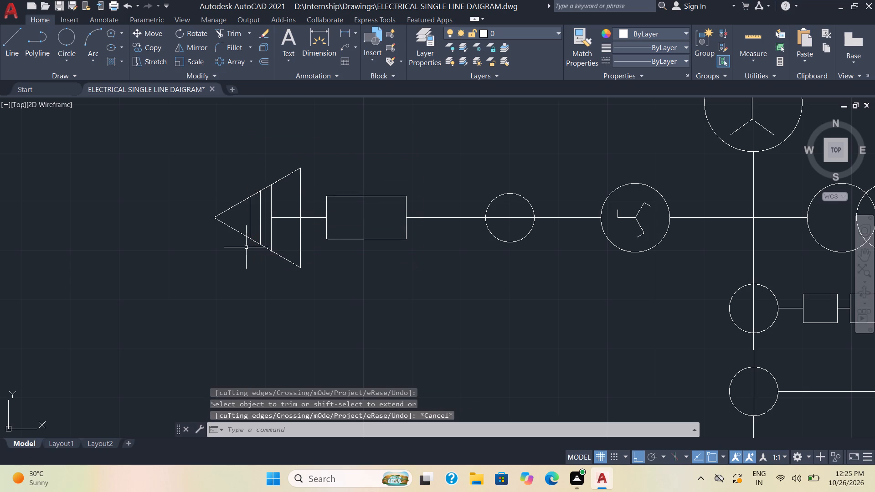
Delete the triangle around the vertical bars at the end of the left branch.
{"action": "left_click", "coordinate": [285, 259]}
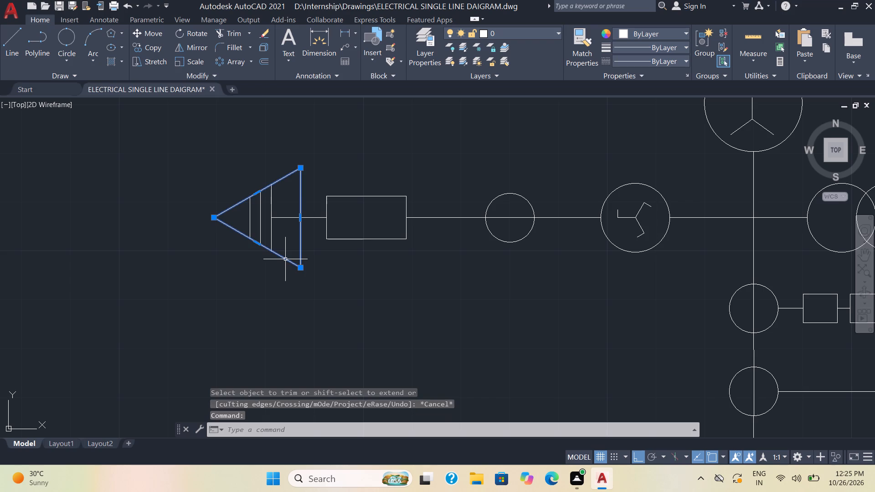
{"action": "key", "text": "Delete"}
Examine the whole diagram and the vertical-bar symbol at the end of the left branch.
{"action": "scroll", "coordinate": [354, 270], "scroll_direction": "down", "scroll_amount": 3}
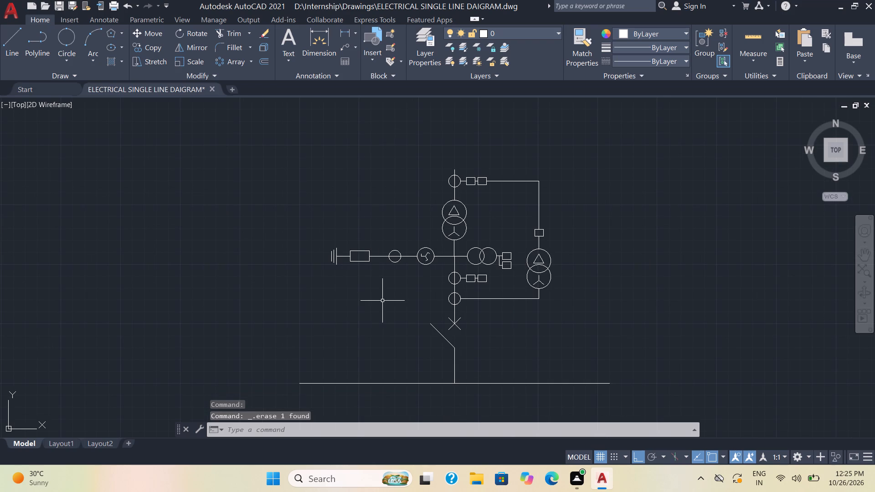
{"action": "scroll", "coordinate": [377, 301], "scroll_direction": "down", "scroll_amount": 1}
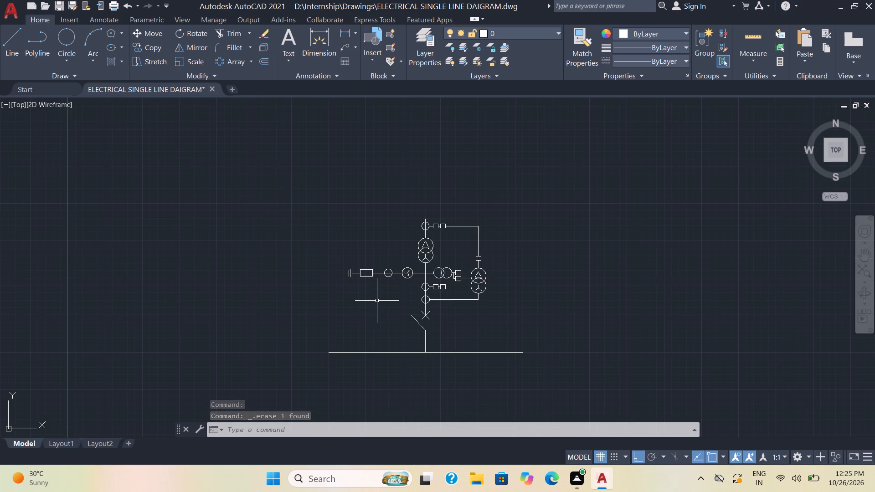
{"action": "scroll", "coordinate": [377, 301], "scroll_direction": "up", "scroll_amount": 2}
{"action": "scroll", "coordinate": [328, 287], "scroll_direction": "up", "scroll_amount": 2}
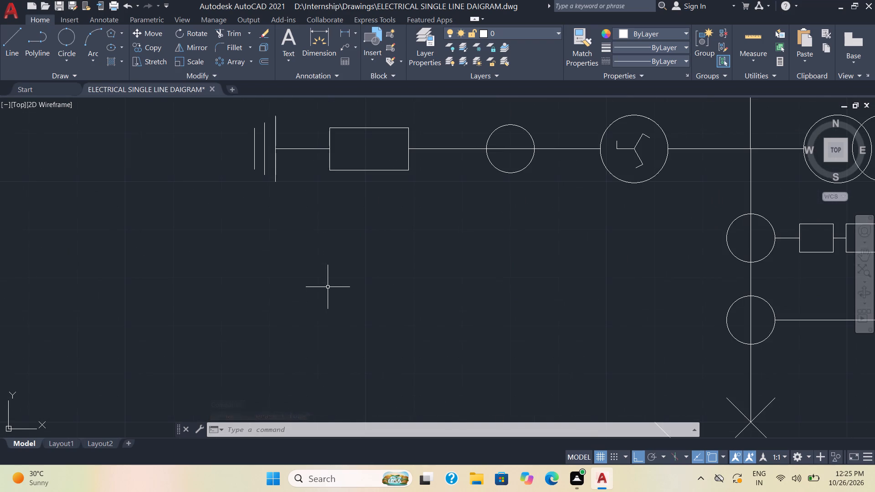
{"action": "scroll", "coordinate": [324, 285], "scroll_direction": "down", "scroll_amount": 4}
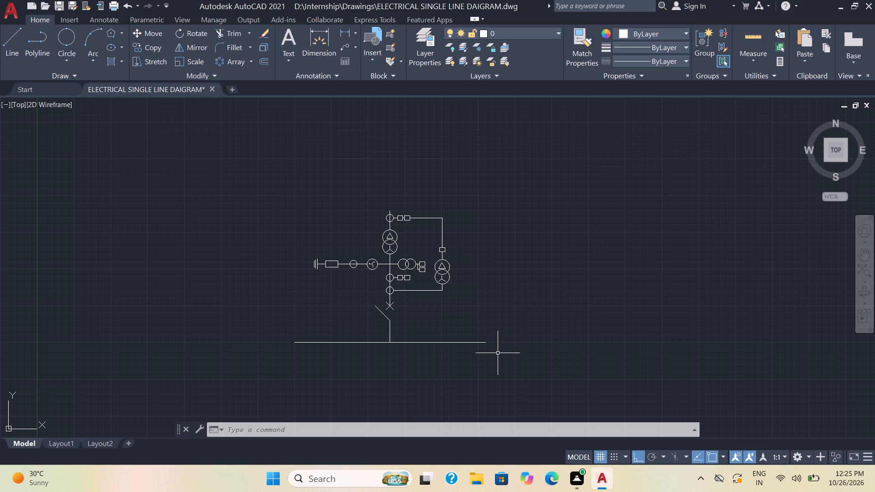
{"action": "scroll", "coordinate": [498, 353], "scroll_direction": "up", "scroll_amount": 2}
{"action": "scroll", "coordinate": [397, 282], "scroll_direction": "down", "scroll_amount": 1}
{"action": "middle_click_drag", "start_coordinate": [396, 282], "coordinate": [661, 397]}
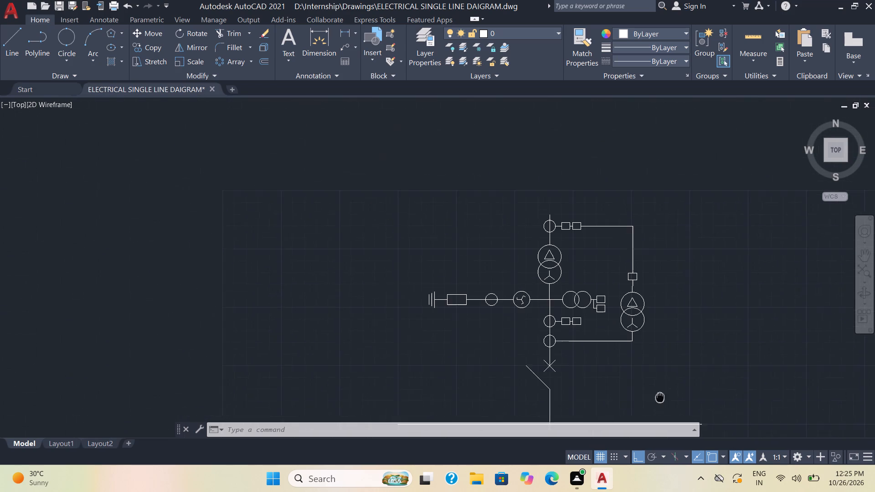
{"action": "middle_click_drag", "start_coordinate": [661, 397], "coordinate": [665, 400]}
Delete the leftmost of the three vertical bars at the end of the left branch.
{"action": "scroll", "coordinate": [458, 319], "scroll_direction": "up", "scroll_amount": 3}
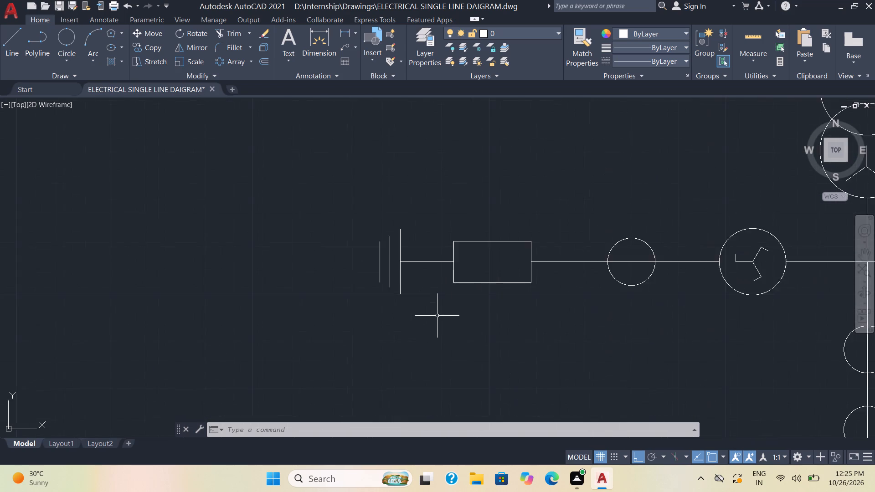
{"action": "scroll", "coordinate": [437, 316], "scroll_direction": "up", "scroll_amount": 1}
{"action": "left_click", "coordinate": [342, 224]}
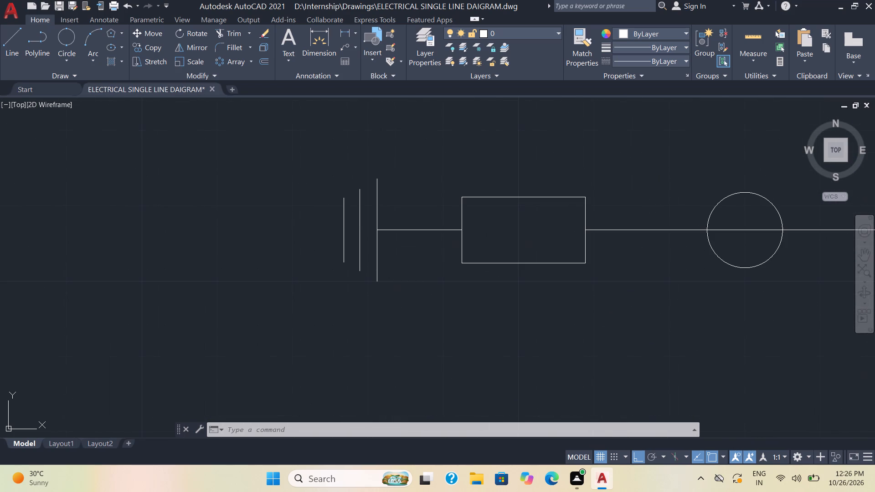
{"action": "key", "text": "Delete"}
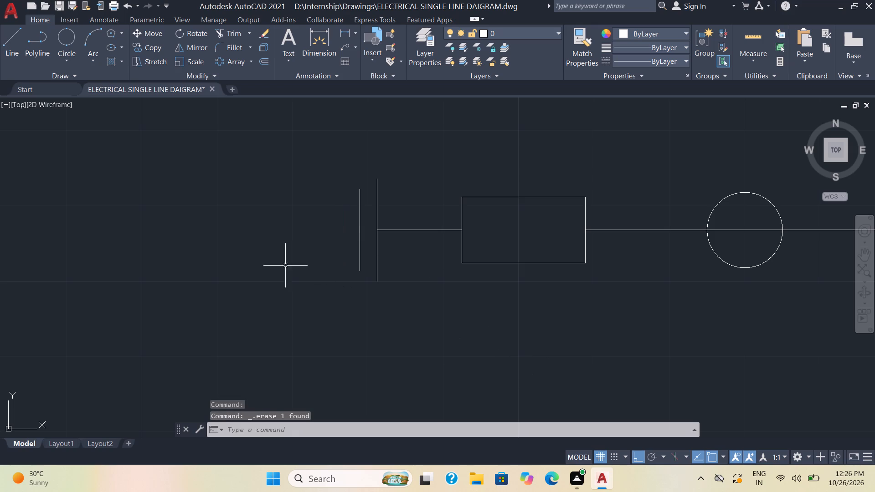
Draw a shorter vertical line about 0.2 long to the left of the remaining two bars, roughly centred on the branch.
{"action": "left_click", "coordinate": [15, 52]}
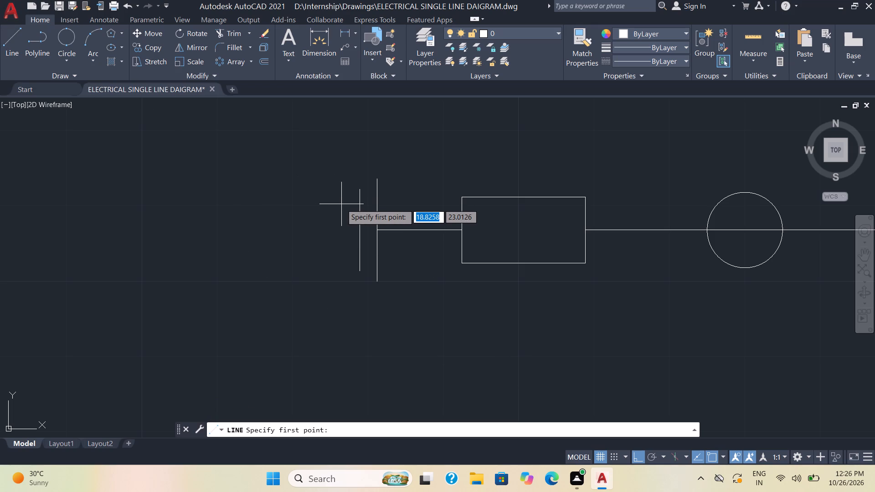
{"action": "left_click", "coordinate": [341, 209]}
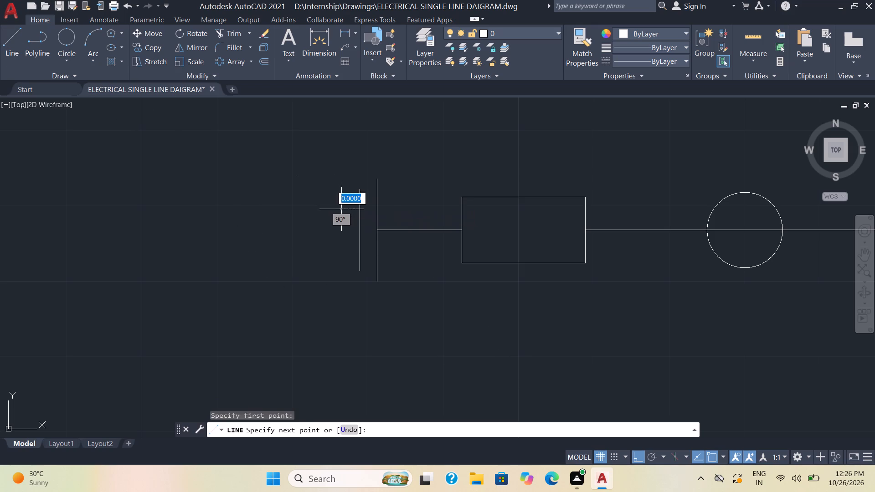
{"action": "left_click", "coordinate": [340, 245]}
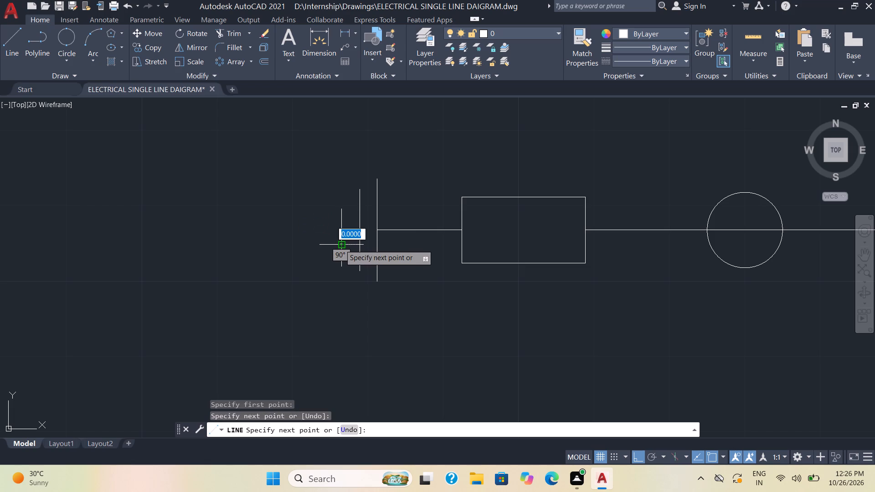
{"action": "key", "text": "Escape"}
Delete the short leftmost line and the middle bar beside the end bar of the left branch.
{"action": "scroll", "coordinate": [501, 270], "scroll_direction": "down", "scroll_amount": 4}
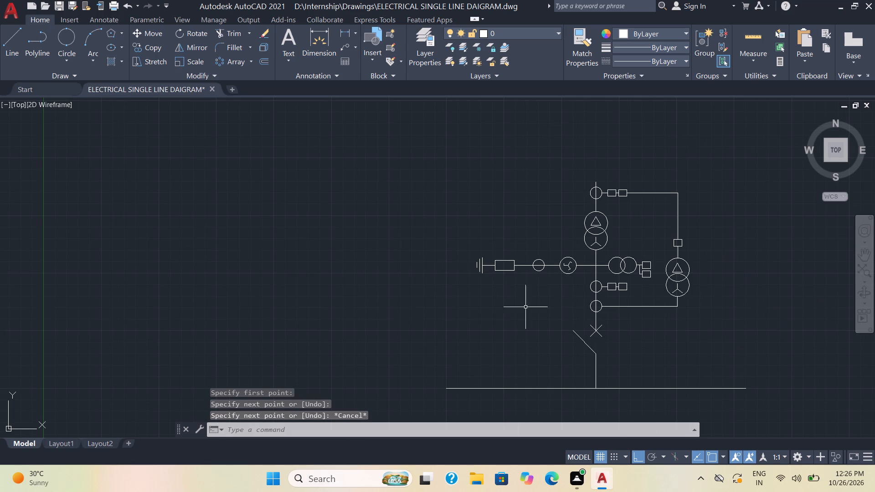
{"action": "middle_click_drag", "start_coordinate": [527, 323], "coordinate": [354, 318]}
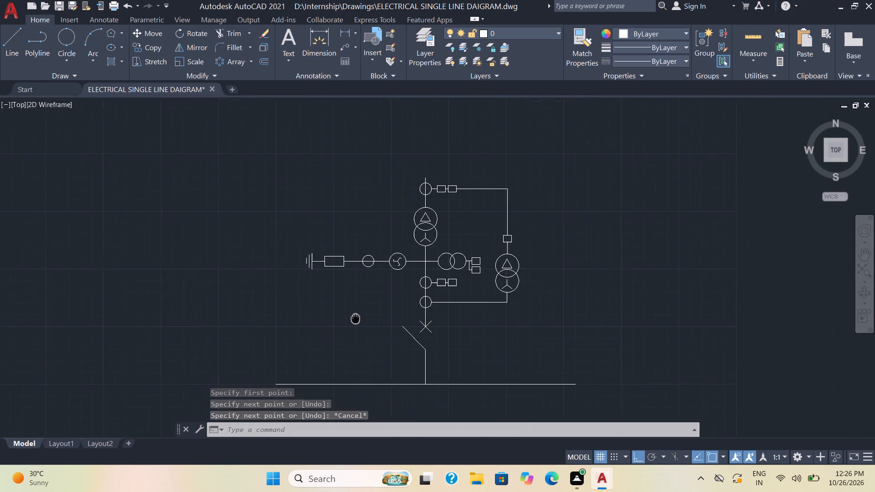
{"action": "middle_click_drag", "start_coordinate": [354, 318], "coordinate": [340, 317]}
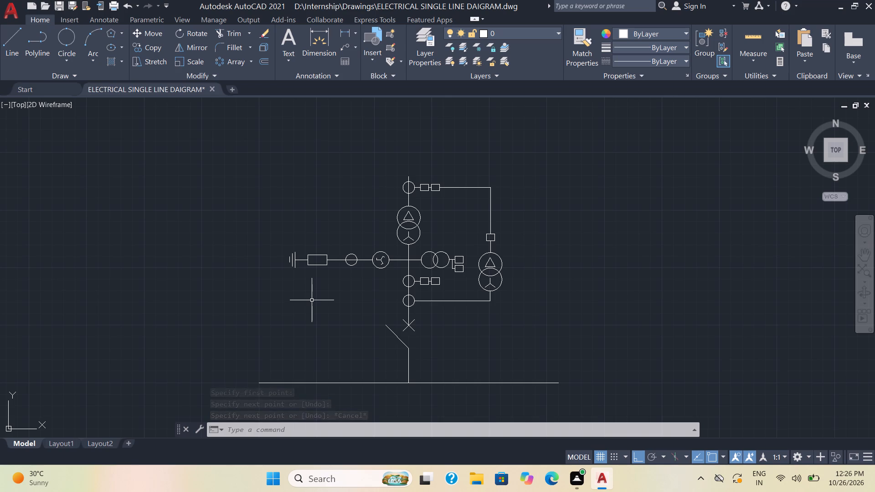
{"action": "left_click", "coordinate": [295, 279]}
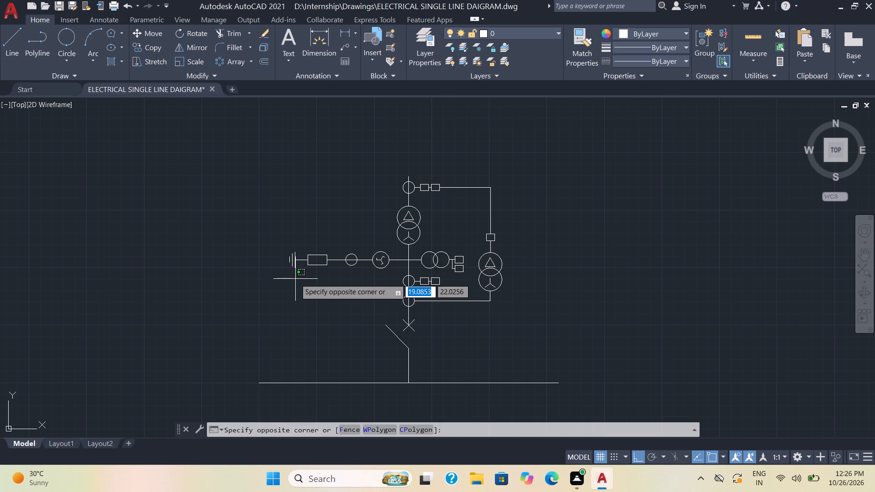
{"action": "scroll", "coordinate": [295, 279], "scroll_direction": "up", "scroll_amount": 3}
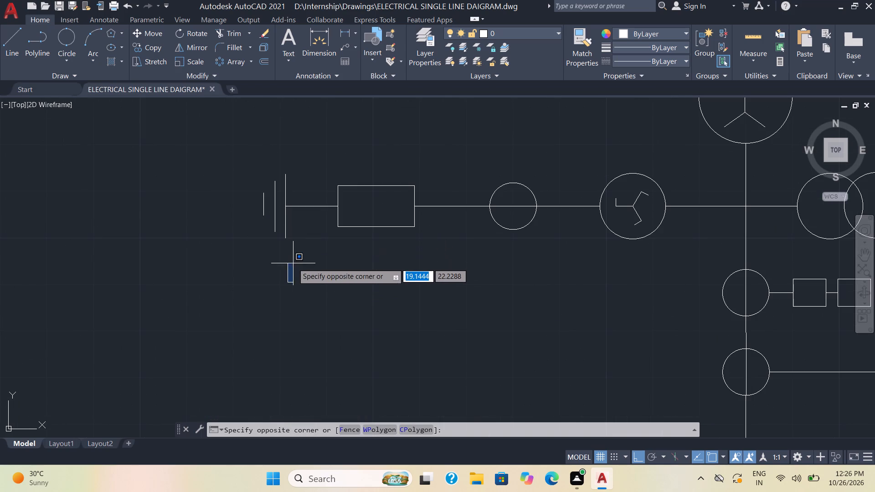
{"action": "key", "text": "Escape"}
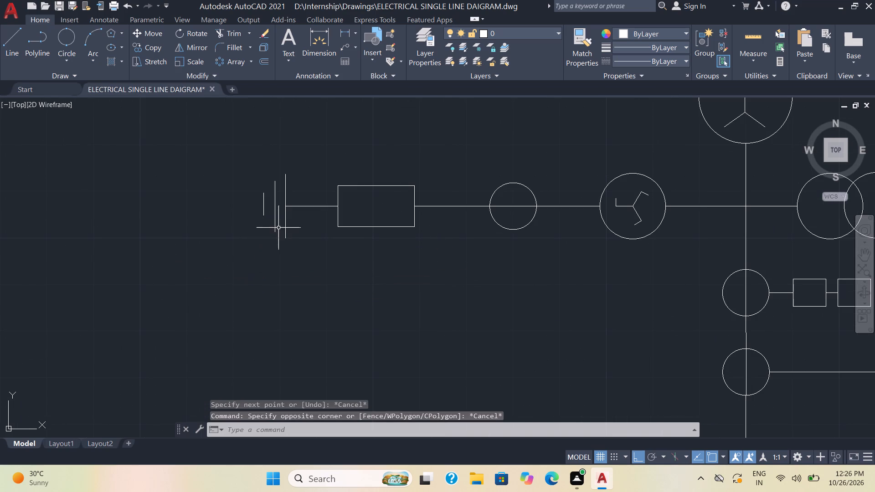
{"action": "left_click", "coordinate": [279, 230]}
{"action": "left_click", "coordinate": [244, 199]}
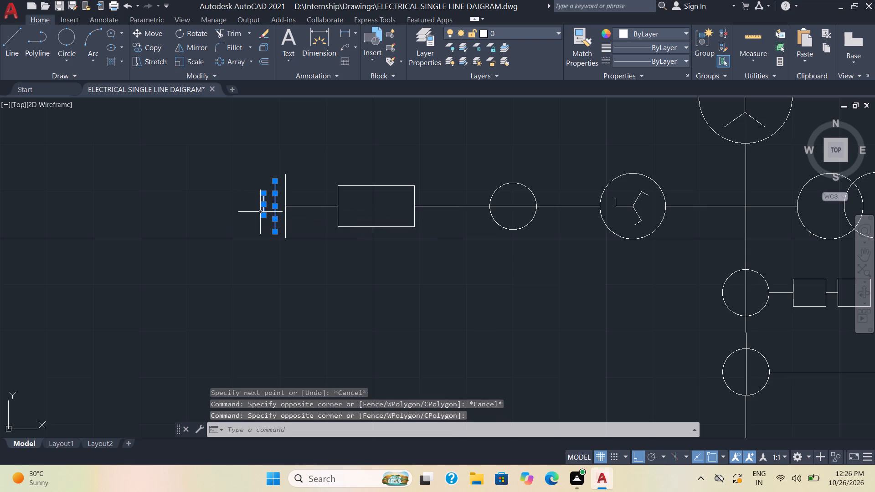
{"action": "key", "text": "Delete"}
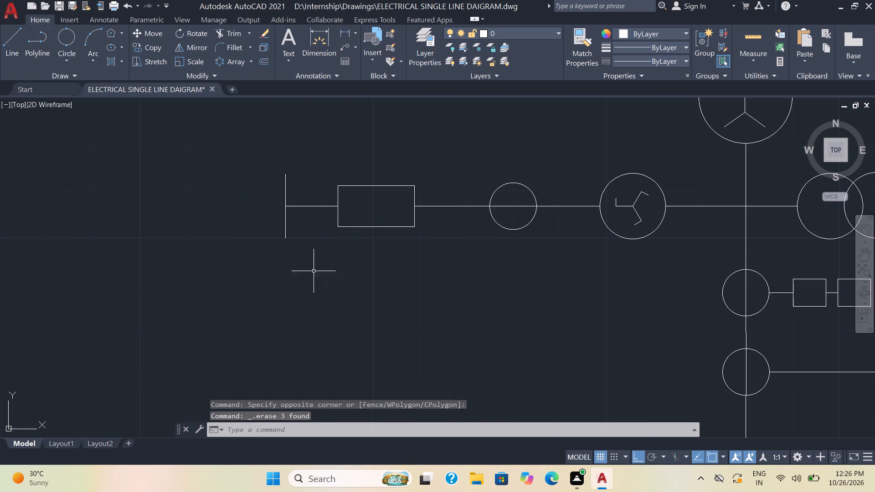
Delete both halves of the end bar where the left branch line ends.
{"action": "left_click", "coordinate": [288, 224]}
{"action": "left_click_drag", "start_coordinate": [286, 224], "coordinate": [272, 224]}
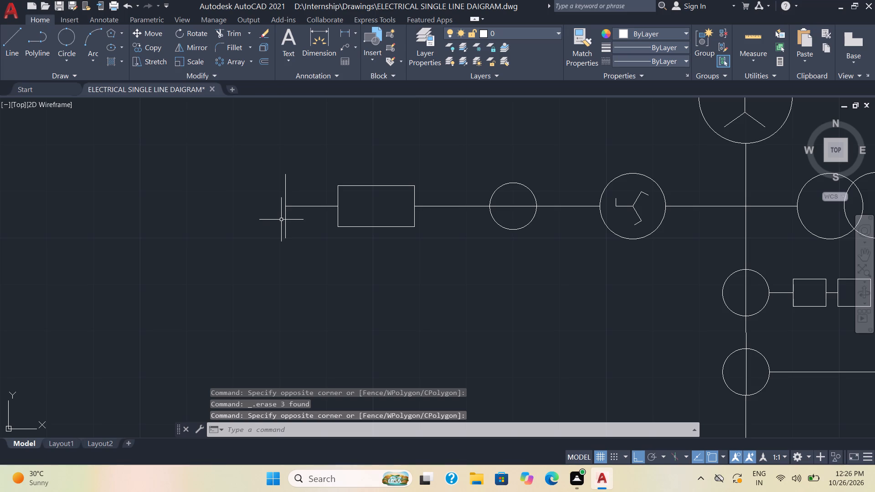
{"action": "left_click", "coordinate": [287, 219]}
{"action": "left_click", "coordinate": [285, 223]}
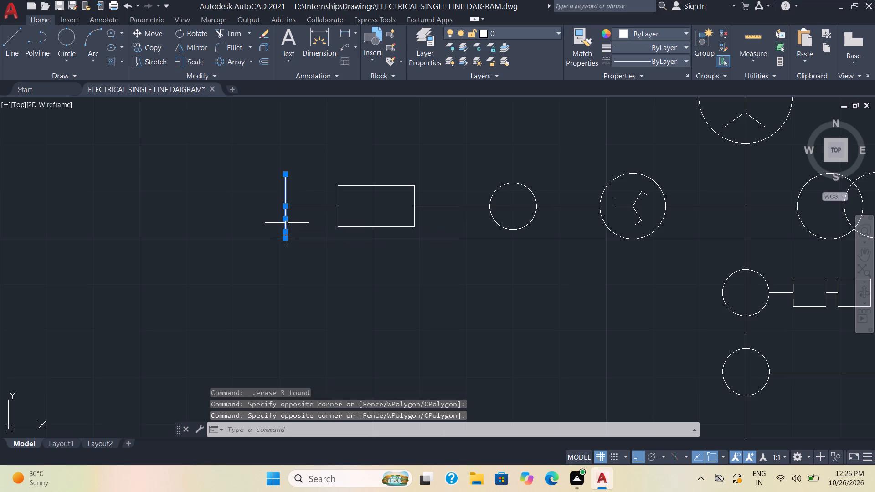
{"action": "key", "text": "Delete"}
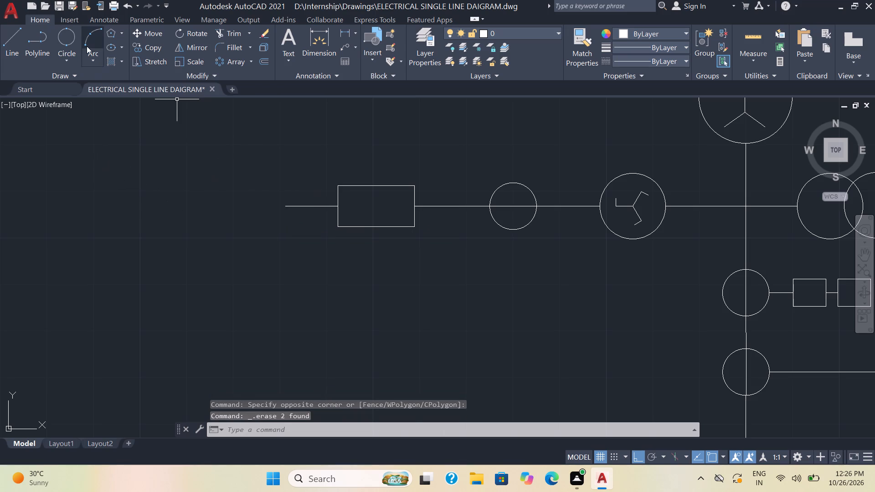
Draw a zero-width rectangle about 0.24 tall, running straight down from the free end of the left branch line.
{"action": "left_click", "coordinate": [123, 36]}
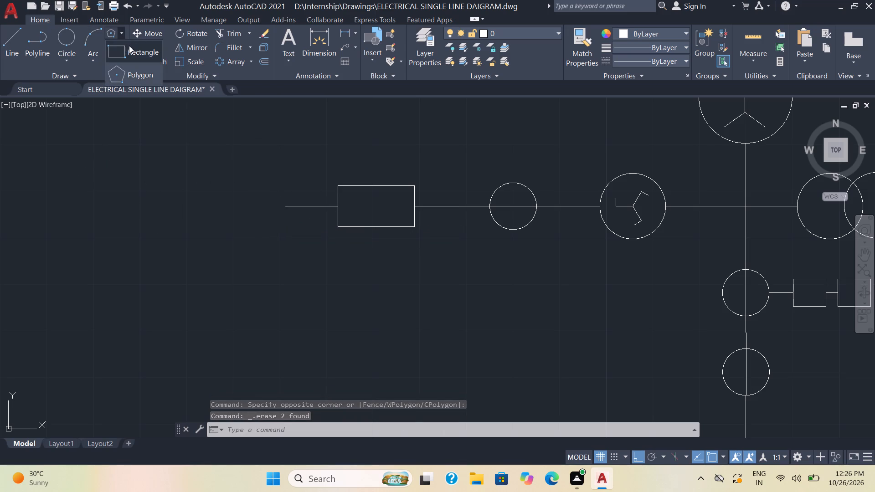
{"action": "left_click", "coordinate": [129, 46]}
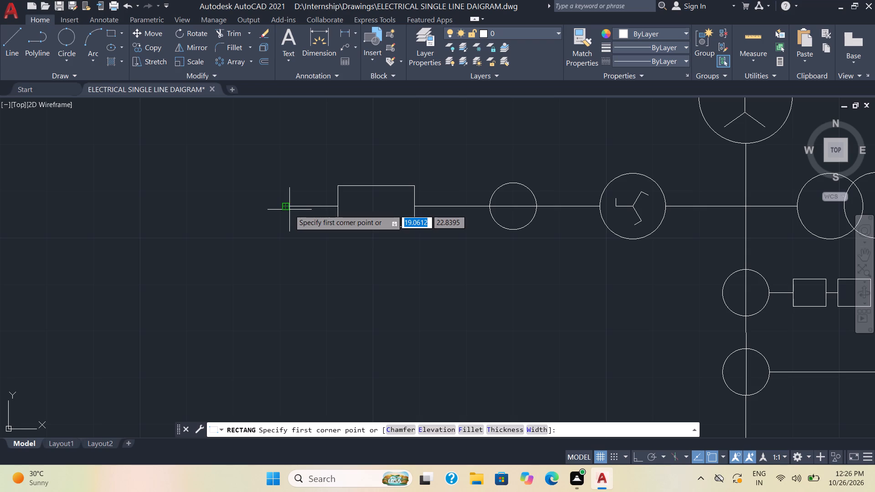
{"action": "left_click", "coordinate": [287, 210]}
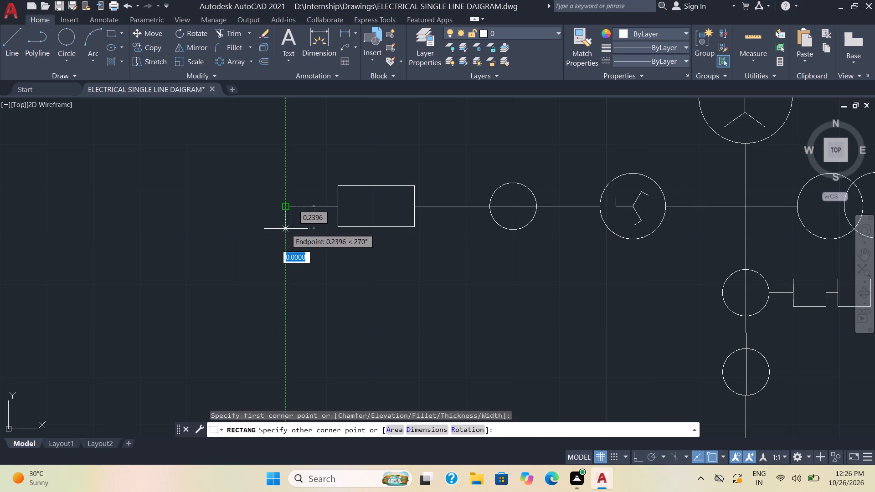
{"action": "left_click", "coordinate": [286, 229]}
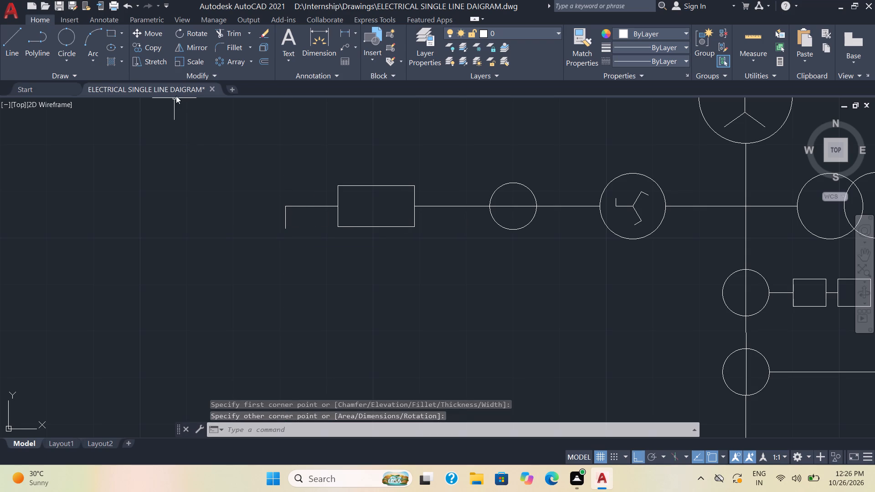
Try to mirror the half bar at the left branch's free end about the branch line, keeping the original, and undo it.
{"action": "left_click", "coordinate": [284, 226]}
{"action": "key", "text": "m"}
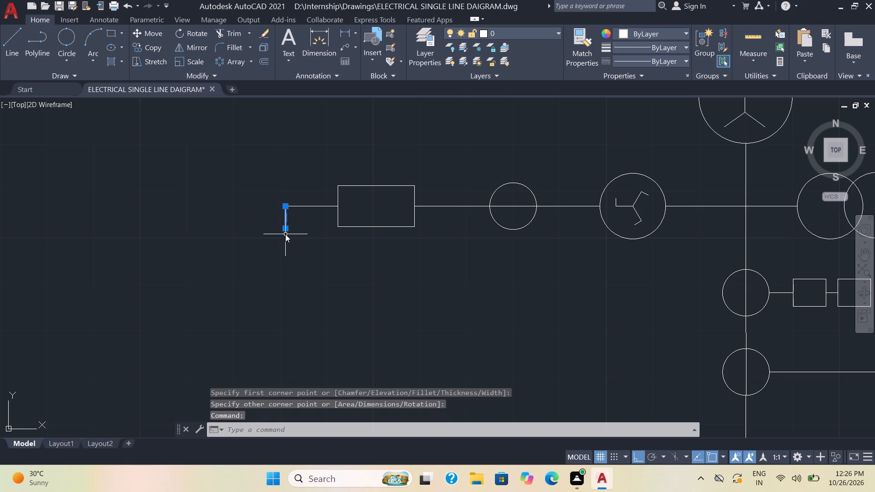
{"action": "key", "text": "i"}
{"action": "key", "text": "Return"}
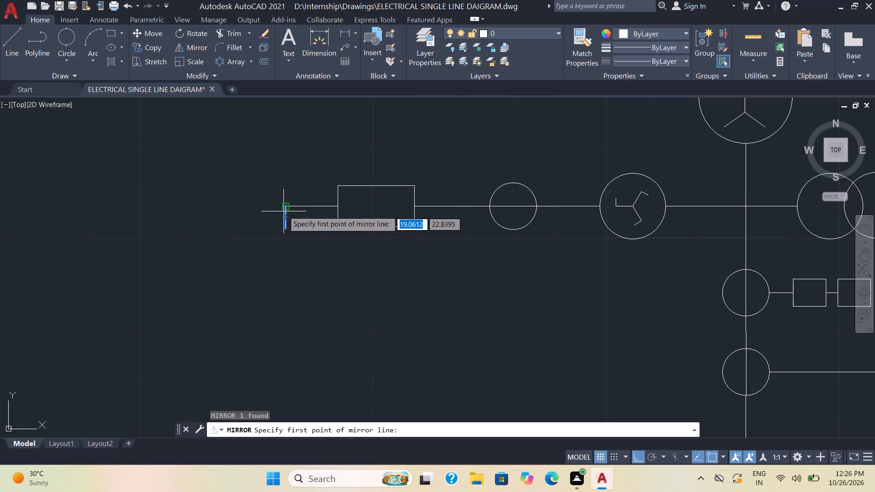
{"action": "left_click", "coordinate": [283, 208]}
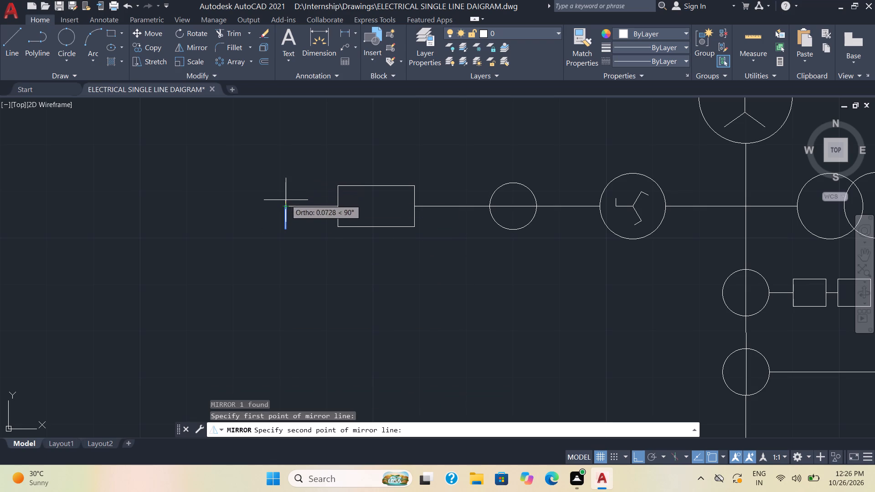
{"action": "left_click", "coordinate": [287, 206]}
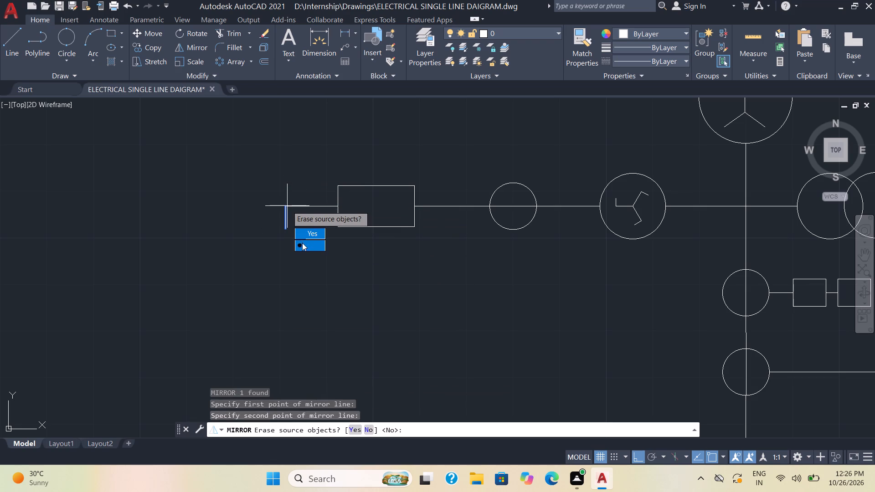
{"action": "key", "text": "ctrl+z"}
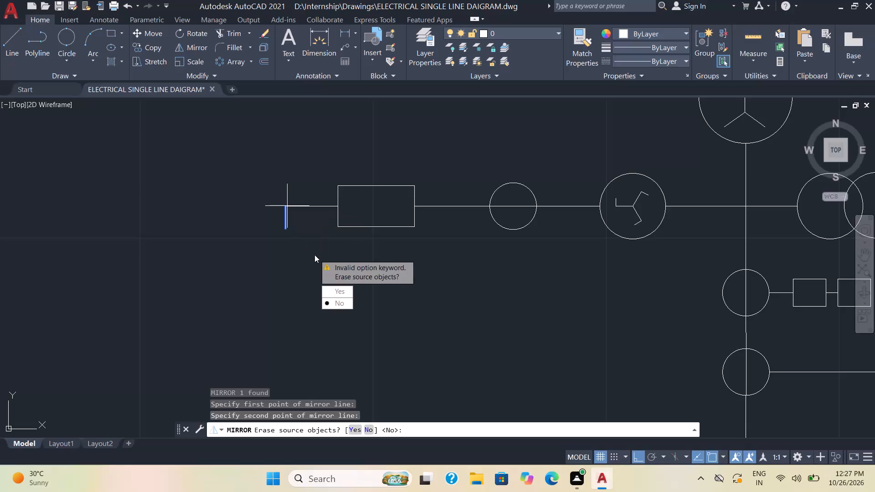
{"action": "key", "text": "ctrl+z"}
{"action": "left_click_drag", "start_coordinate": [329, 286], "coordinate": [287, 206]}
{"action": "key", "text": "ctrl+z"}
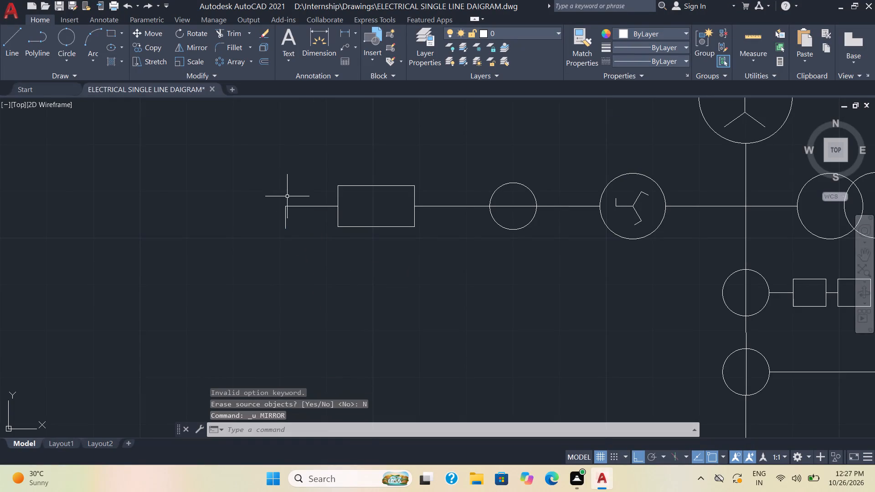
Mirror the half bar at the left branch's free end upward about the branch line, keeping the original.
{"action": "left_click", "coordinate": [183, 48]}
{"action": "left_click", "coordinate": [286, 228]}
{"action": "key", "text": "space"}
{"action": "scroll", "coordinate": [288, 210], "scroll_direction": "up", "scroll_amount": 3}
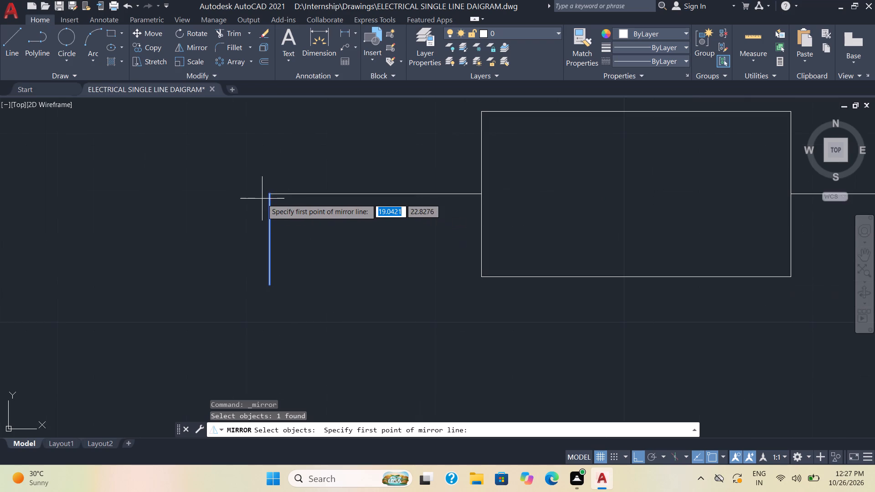
{"action": "left_click", "coordinate": [269, 198]}
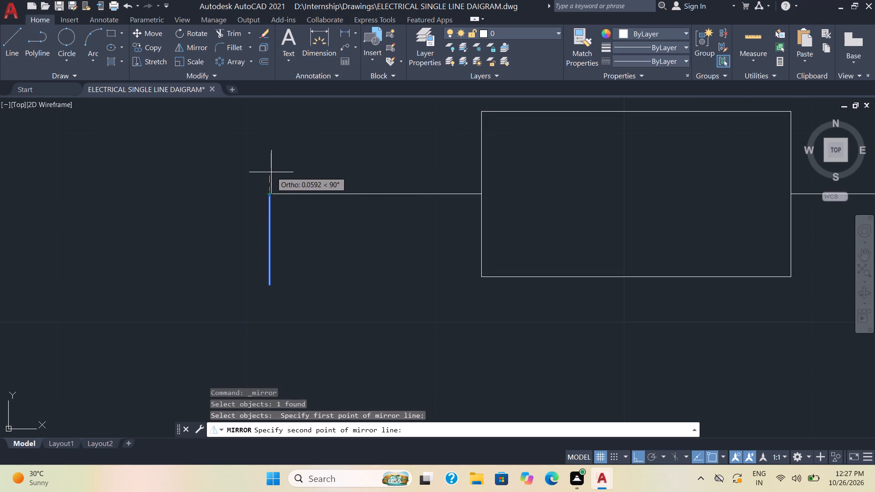
{"action": "left_click", "coordinate": [246, 198]}
{"action": "left_click_drag", "start_coordinate": [272, 238], "coordinate": [246, 198]}
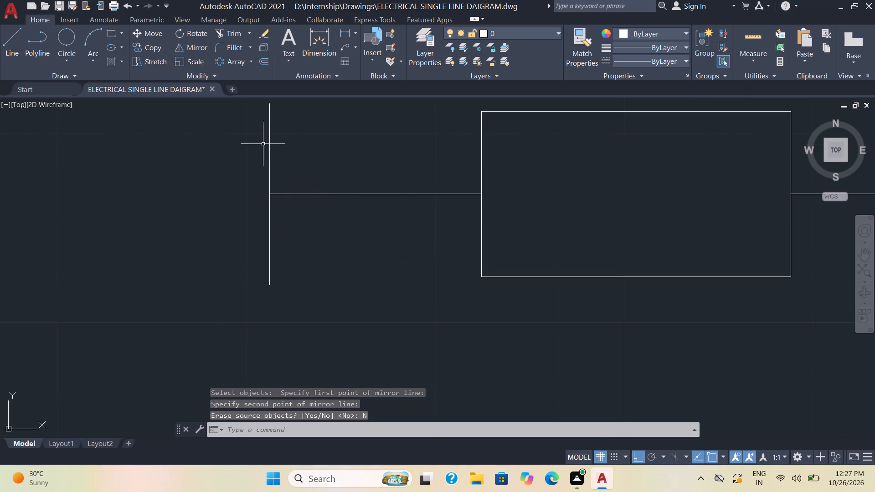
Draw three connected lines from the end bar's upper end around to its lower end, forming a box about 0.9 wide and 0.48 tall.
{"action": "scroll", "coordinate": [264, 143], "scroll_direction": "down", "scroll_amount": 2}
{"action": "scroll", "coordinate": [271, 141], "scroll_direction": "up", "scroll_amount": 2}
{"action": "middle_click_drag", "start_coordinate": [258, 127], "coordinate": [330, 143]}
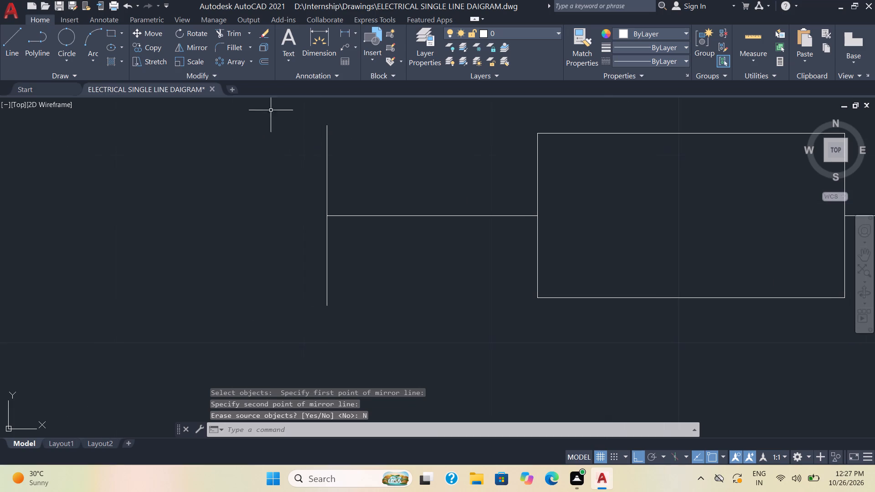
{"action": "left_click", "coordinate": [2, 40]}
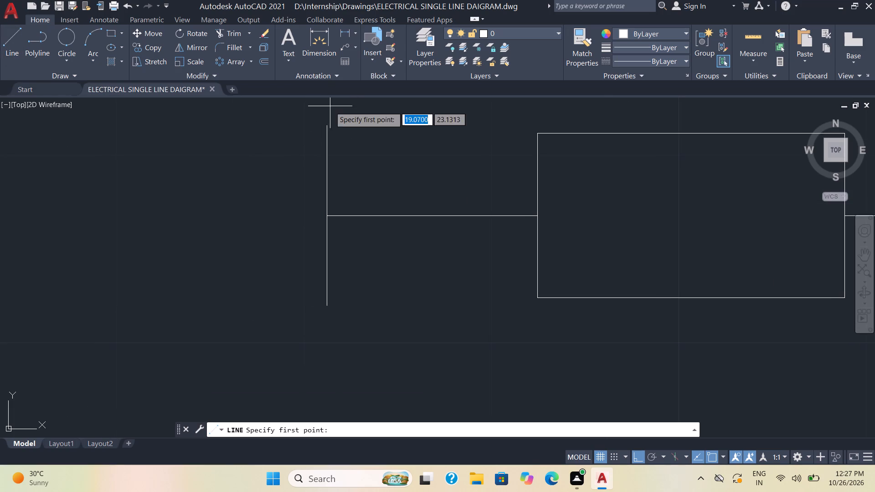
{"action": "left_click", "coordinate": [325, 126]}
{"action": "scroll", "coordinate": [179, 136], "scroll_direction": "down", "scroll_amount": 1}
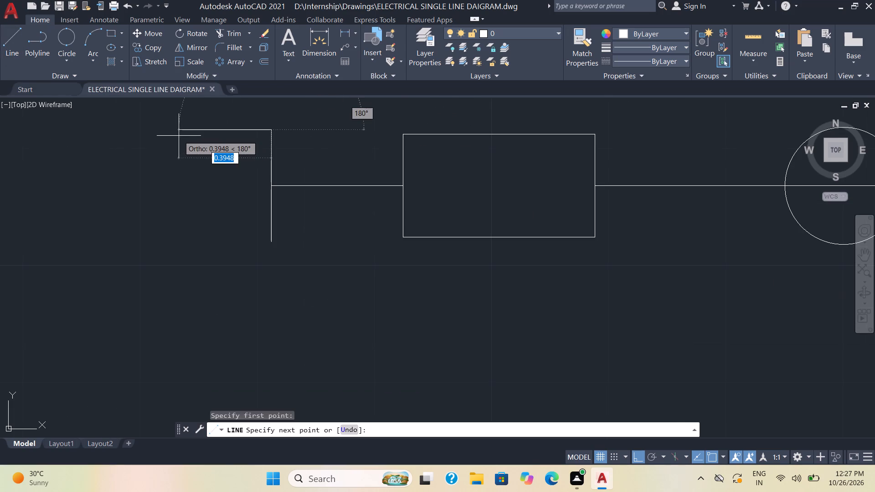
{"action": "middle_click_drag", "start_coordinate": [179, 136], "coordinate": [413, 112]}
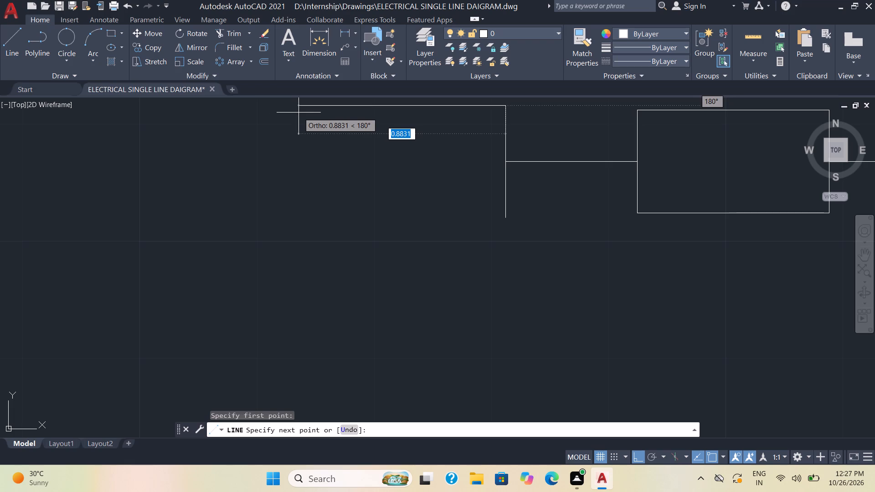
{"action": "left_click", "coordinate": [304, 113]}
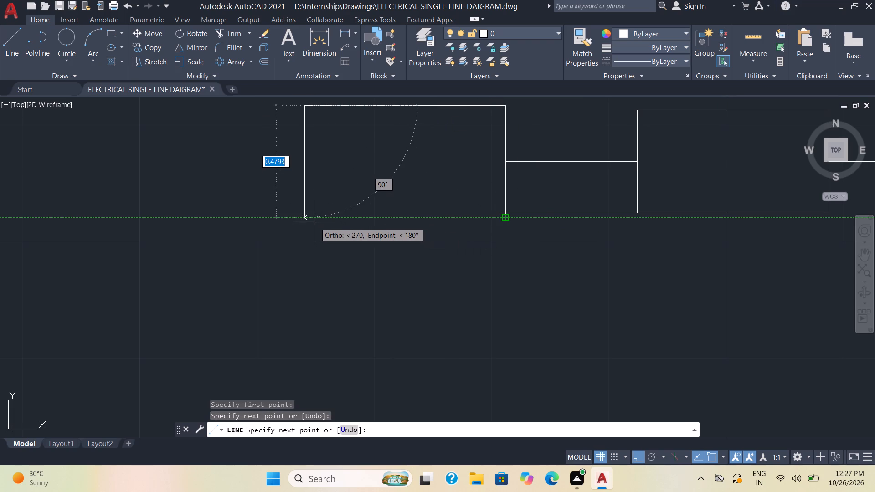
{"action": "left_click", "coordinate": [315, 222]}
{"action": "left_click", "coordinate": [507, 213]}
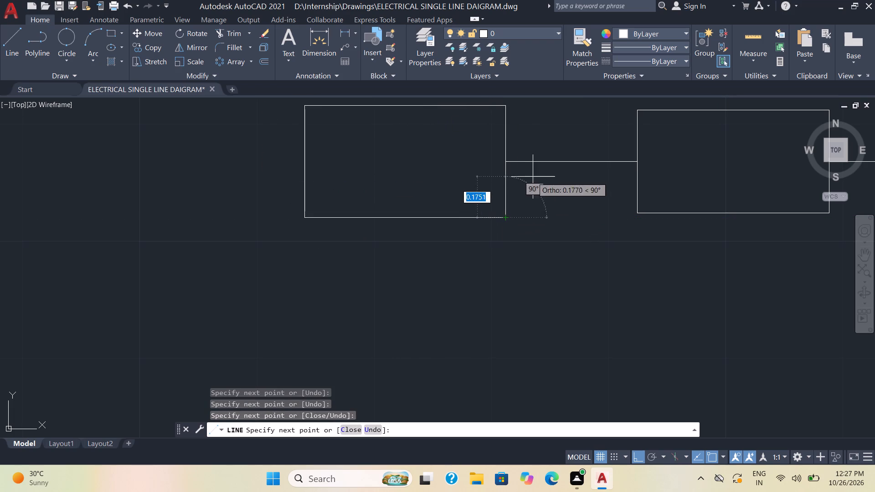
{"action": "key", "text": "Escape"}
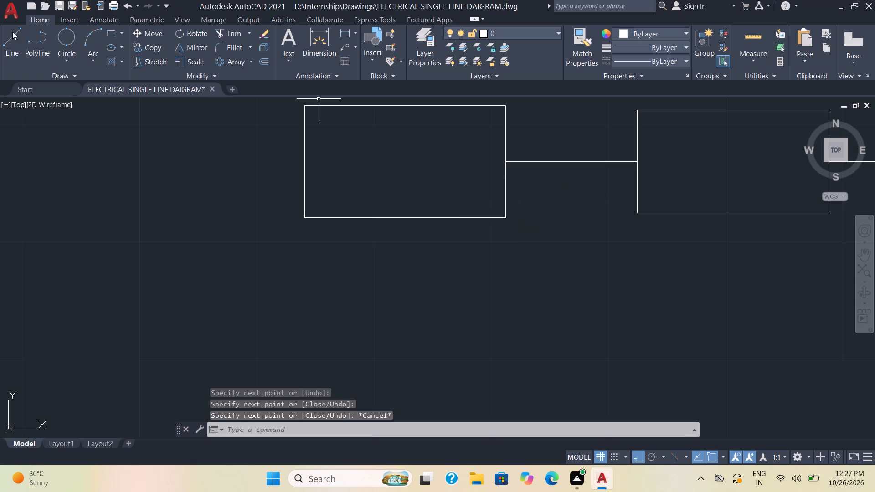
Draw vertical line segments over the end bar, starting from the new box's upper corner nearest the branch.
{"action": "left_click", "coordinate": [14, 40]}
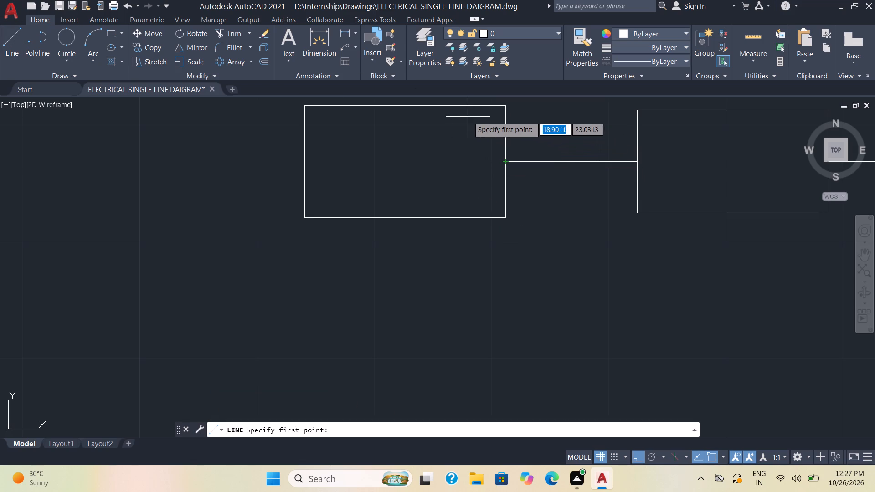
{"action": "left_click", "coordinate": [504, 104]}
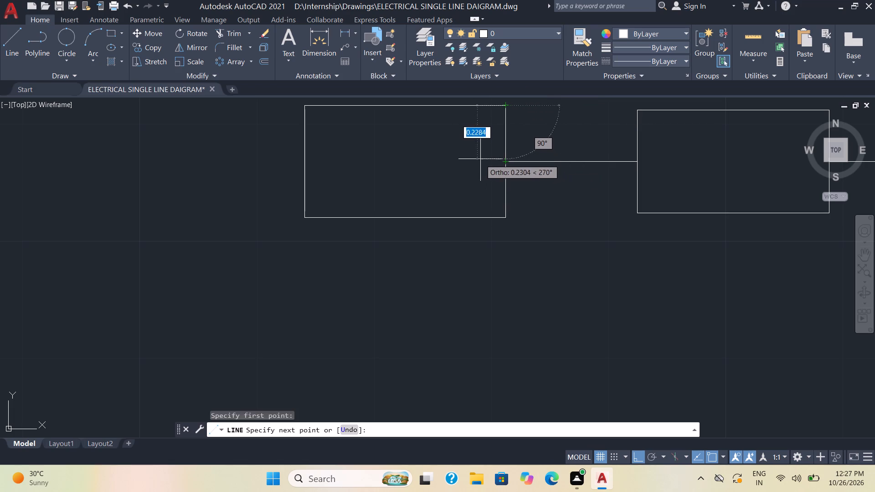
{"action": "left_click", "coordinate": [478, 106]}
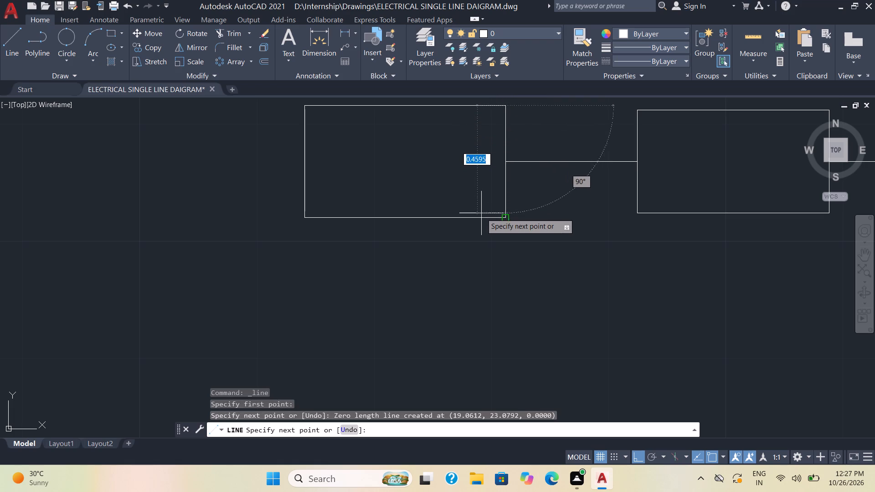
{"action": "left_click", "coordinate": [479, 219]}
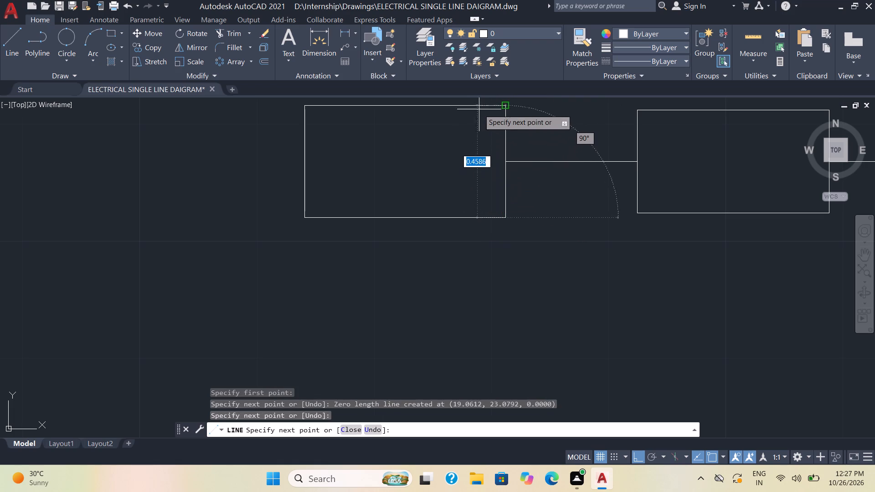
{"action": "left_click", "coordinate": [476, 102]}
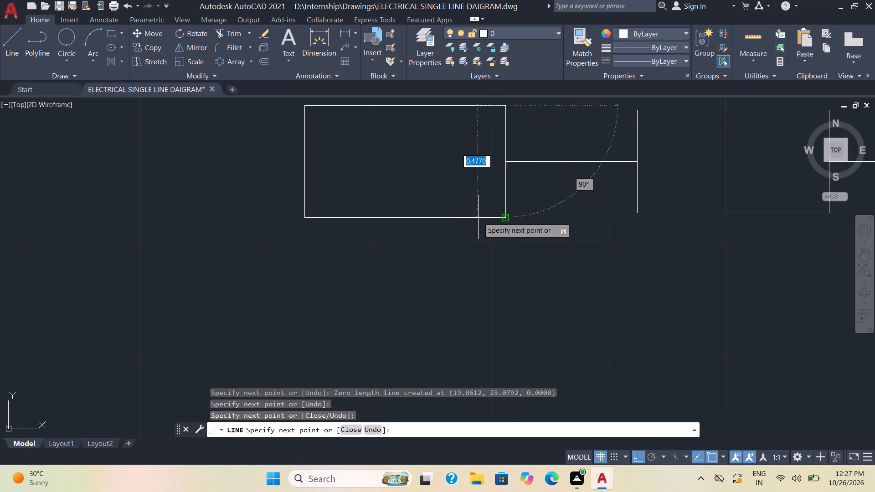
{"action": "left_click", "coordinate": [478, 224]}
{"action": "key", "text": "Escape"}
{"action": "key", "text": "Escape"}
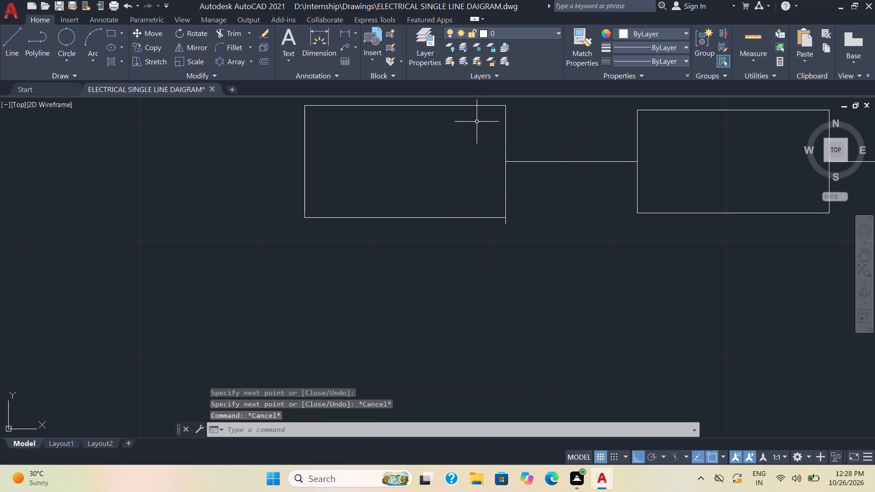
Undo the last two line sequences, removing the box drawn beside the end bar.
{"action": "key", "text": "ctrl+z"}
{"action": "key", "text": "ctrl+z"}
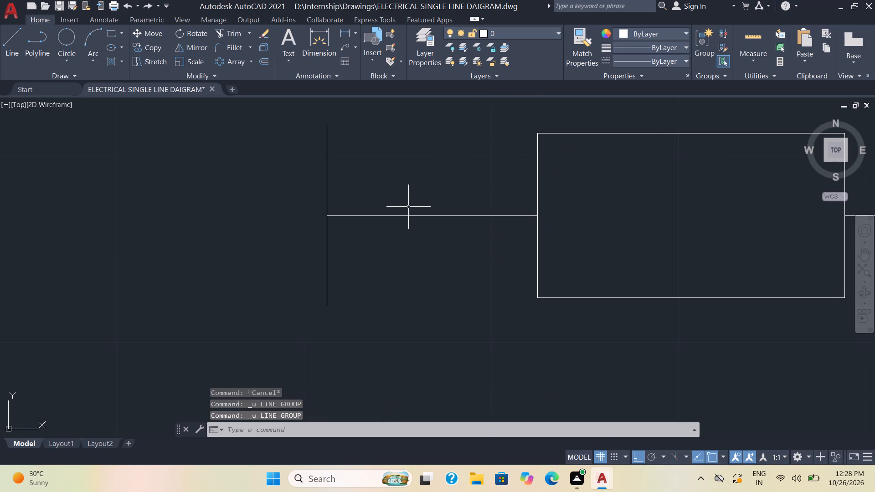
Draw a line about 0.68 long leftward from the end bar's lower end, and continue it vertically up to the branch line's level.
{"action": "left_click", "coordinate": [5, 42]}
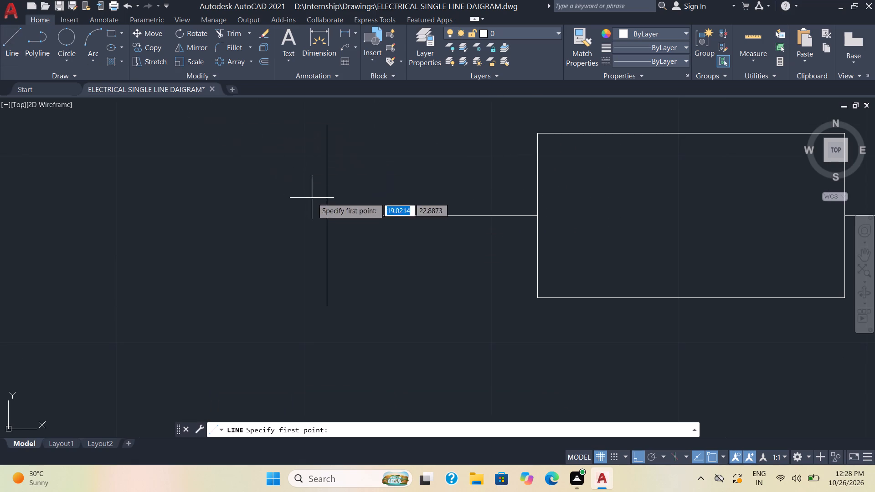
{"action": "left_click", "coordinate": [327, 304]}
{"action": "scroll", "coordinate": [324, 286], "scroll_direction": "down", "scroll_amount": 3}
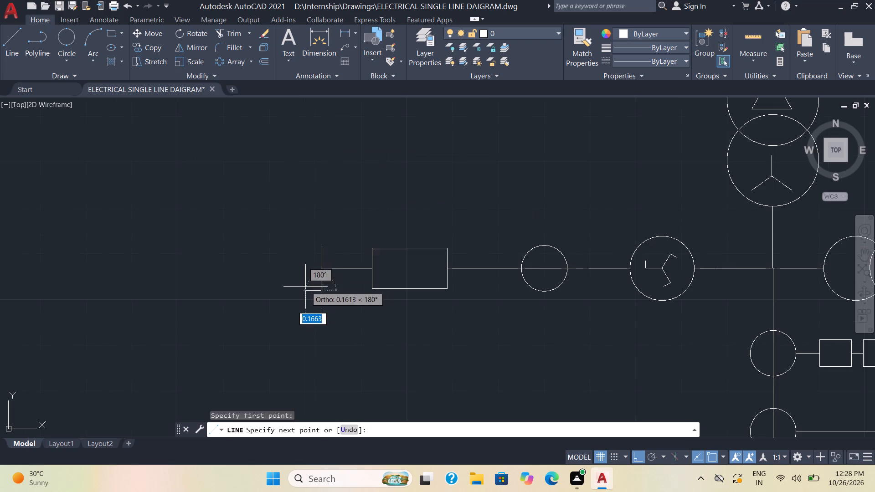
{"action": "middle_click_drag", "start_coordinate": [305, 287], "coordinate": [401, 263]}
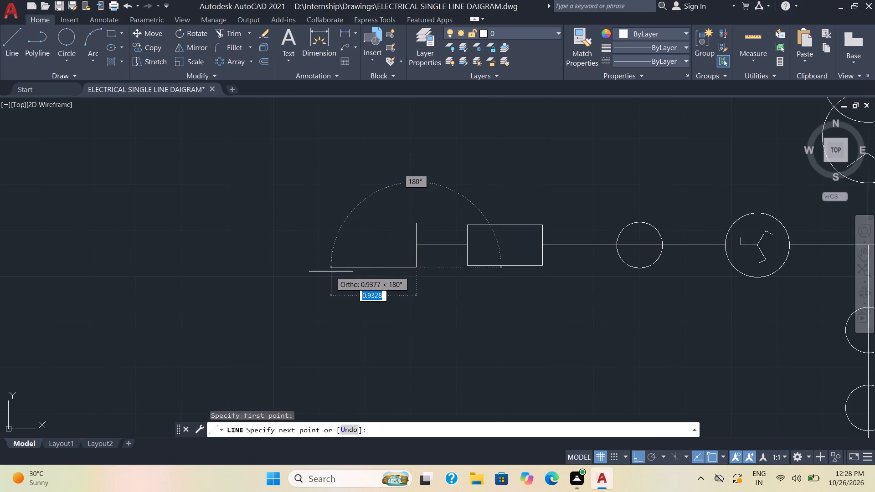
{"action": "scroll", "coordinate": [395, 263], "scroll_direction": "up", "scroll_amount": 2}
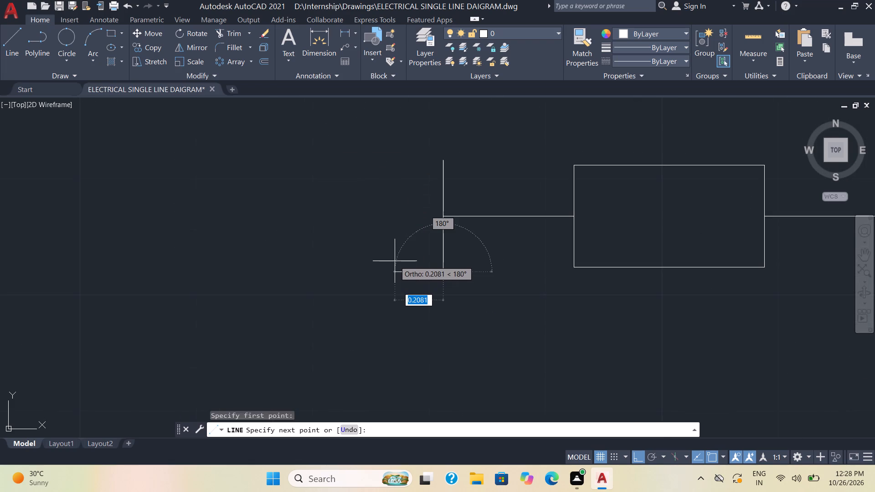
{"action": "scroll", "coordinate": [395, 261], "scroll_direction": "up", "scroll_amount": 1}
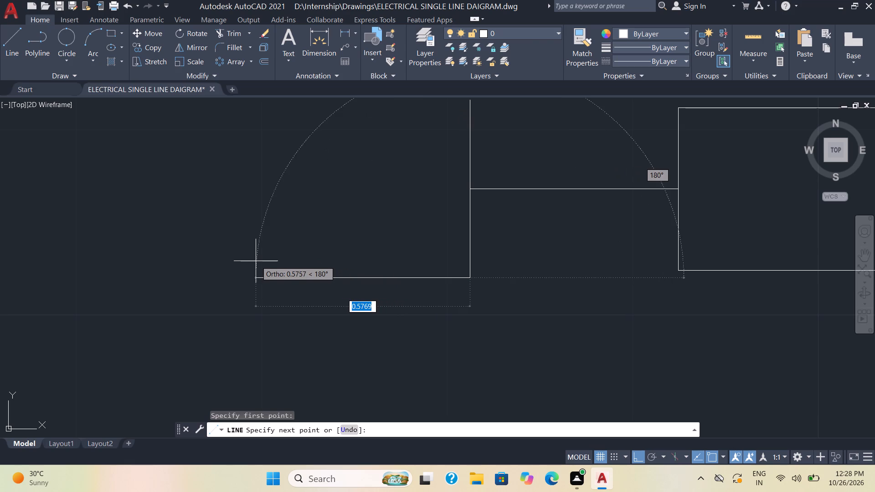
{"action": "left_click", "coordinate": [216, 265]}
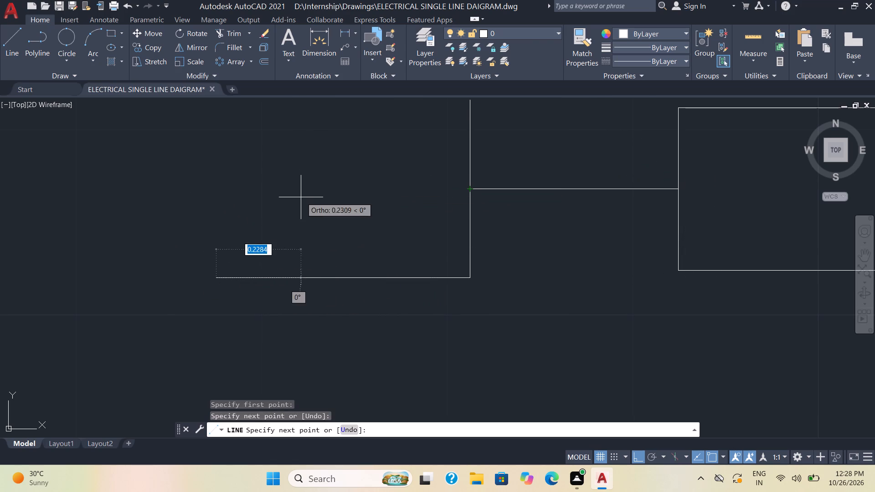
{"action": "left_click", "coordinate": [238, 190]}
{"action": "scroll", "coordinate": [331, 175], "scroll_direction": "down", "scroll_amount": 3}
{"action": "key", "text": "Escape"}
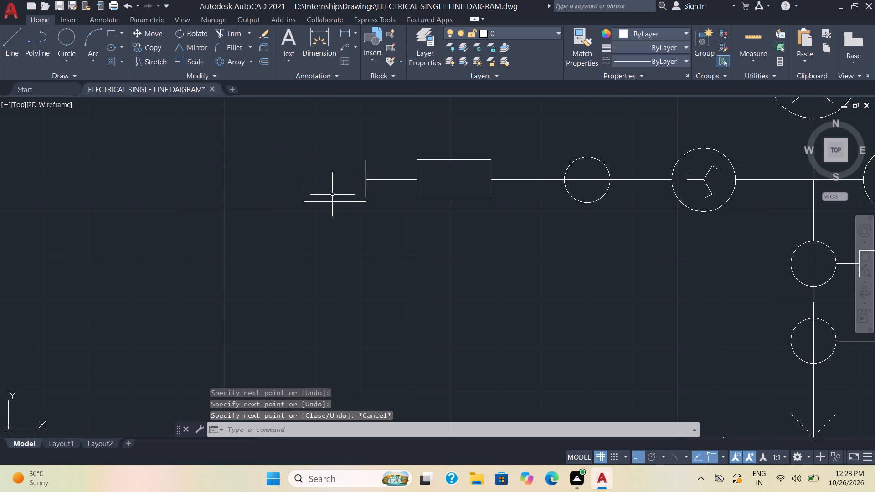
Mirror the lower half box at the left branch's end upward about the branch line, keeping the originals to close the box.
{"action": "left_click_drag", "start_coordinate": [385, 223], "coordinate": [355, 220]}
{"action": "left_click", "coordinate": [254, 200]}
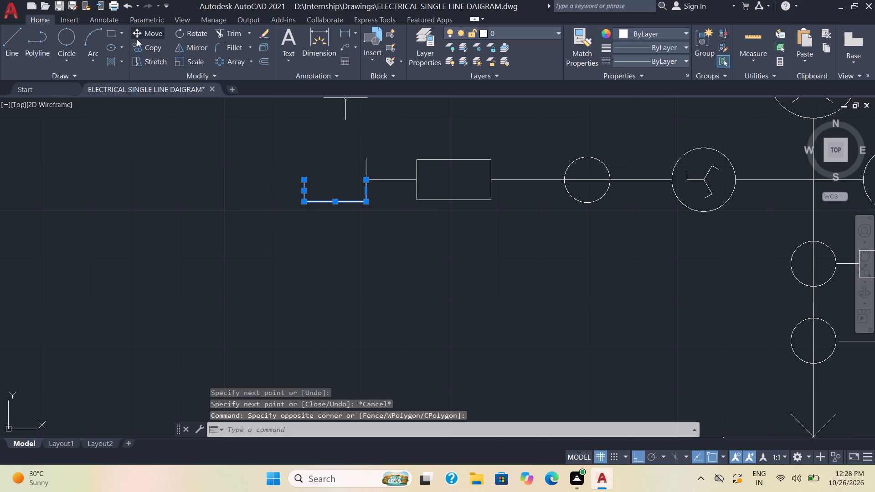
{"action": "left_click", "coordinate": [202, 47]}
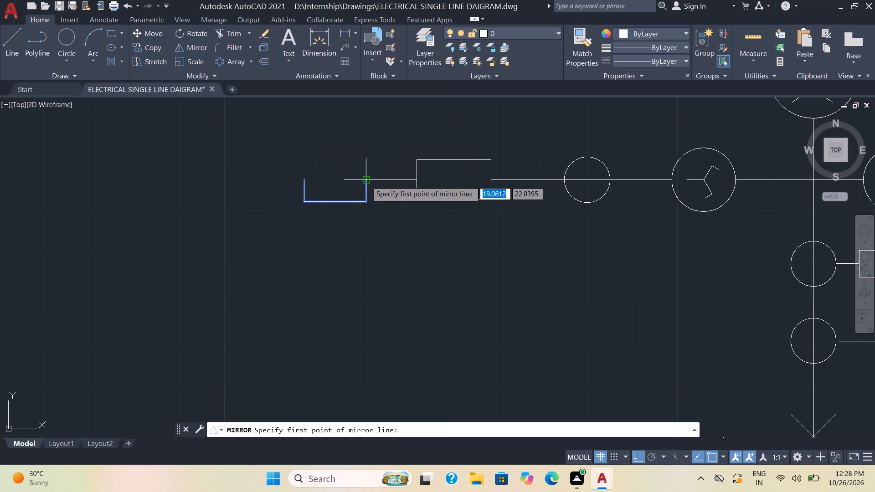
{"action": "left_click", "coordinate": [366, 181]}
{"action": "left_click", "coordinate": [321, 145]}
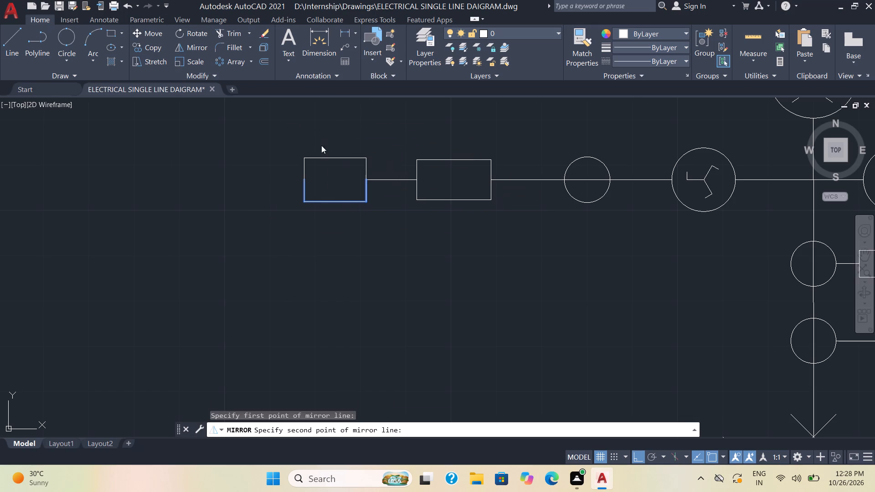
{"action": "left_click_drag", "start_coordinate": [343, 179], "coordinate": [321, 145]}
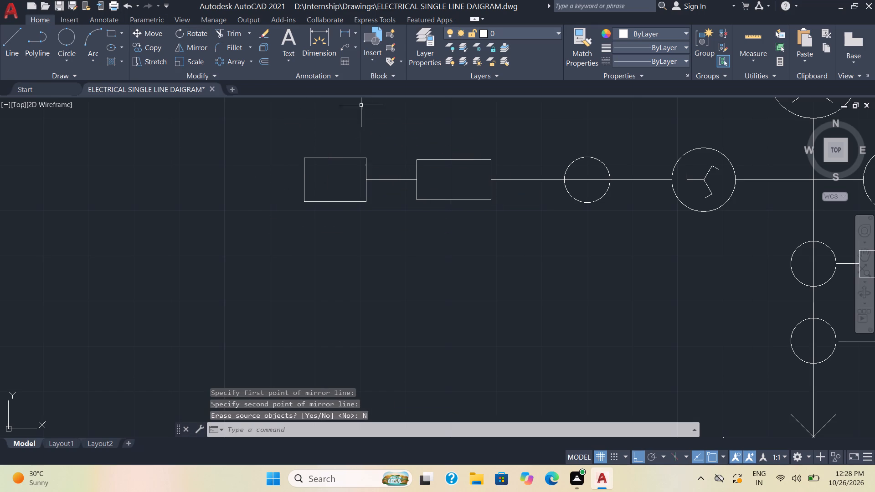
Draw a vertical line through the middle of the left branch's end box, from its upper edge to its lower edge.
{"action": "left_click", "coordinate": [7, 35]}
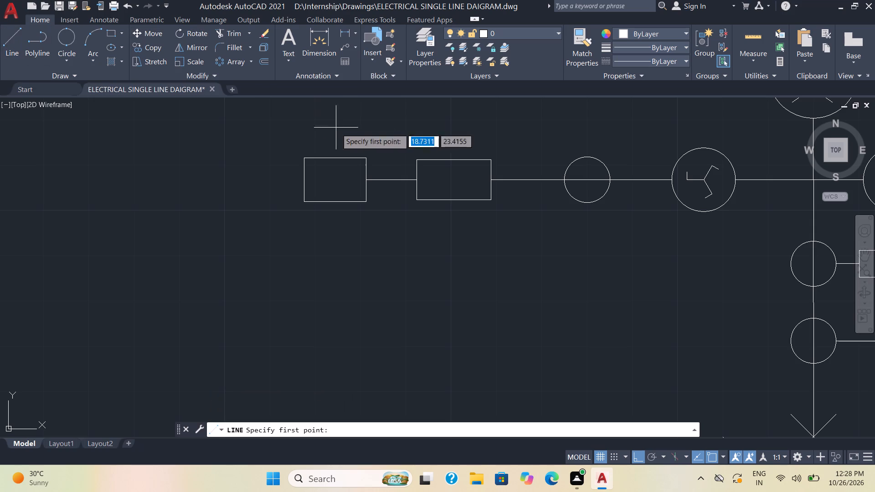
{"action": "scroll", "coordinate": [363, 169], "scroll_direction": "up", "scroll_amount": 2}
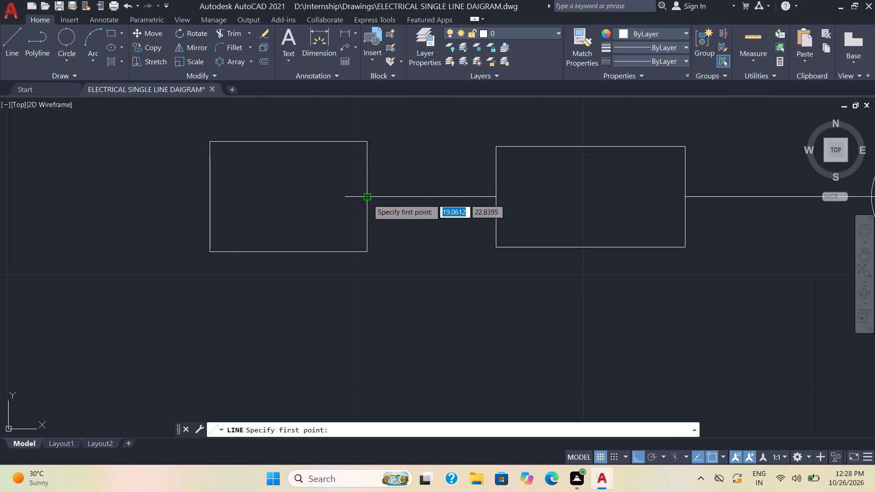
{"action": "left_click", "coordinate": [288, 143]}
{"action": "left_click", "coordinate": [288, 250]}
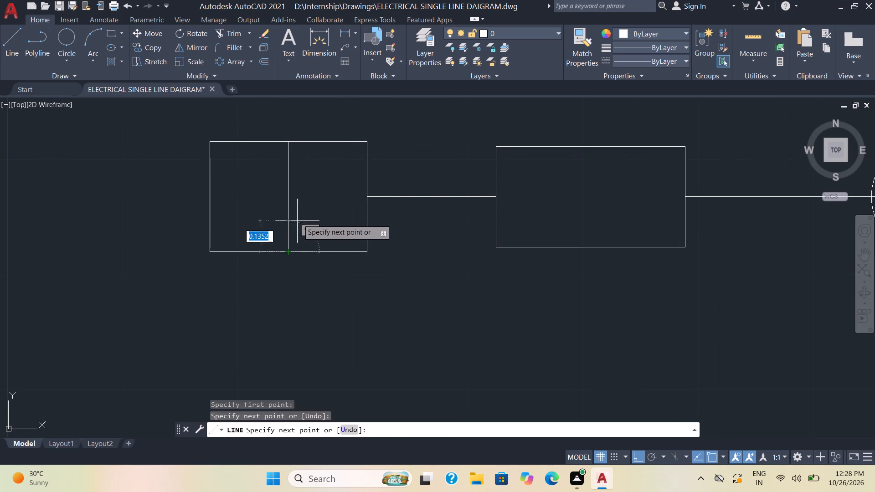
{"action": "key", "text": "Escape"}
Draw a second vertical line about 0.17 in from the end box's branch-side edge, from the upper edge to just past the lower edge.
{"action": "left_click", "coordinate": [18, 42]}
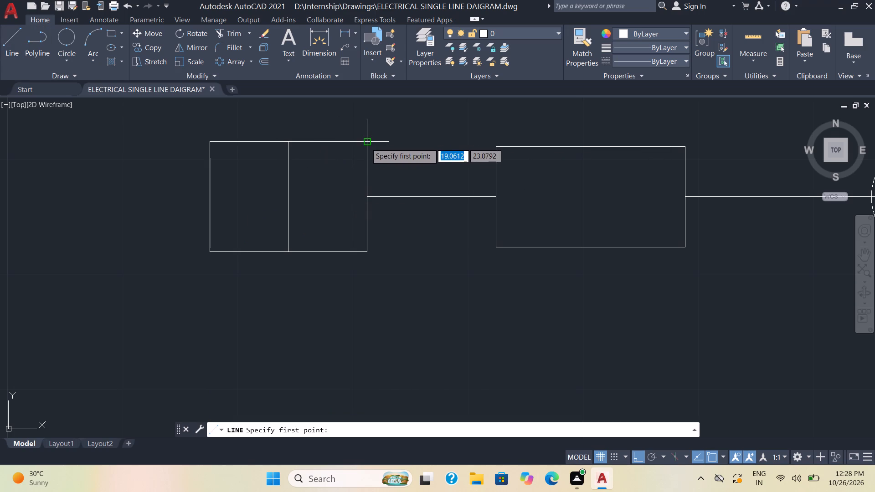
{"action": "left_click", "coordinate": [328, 143]}
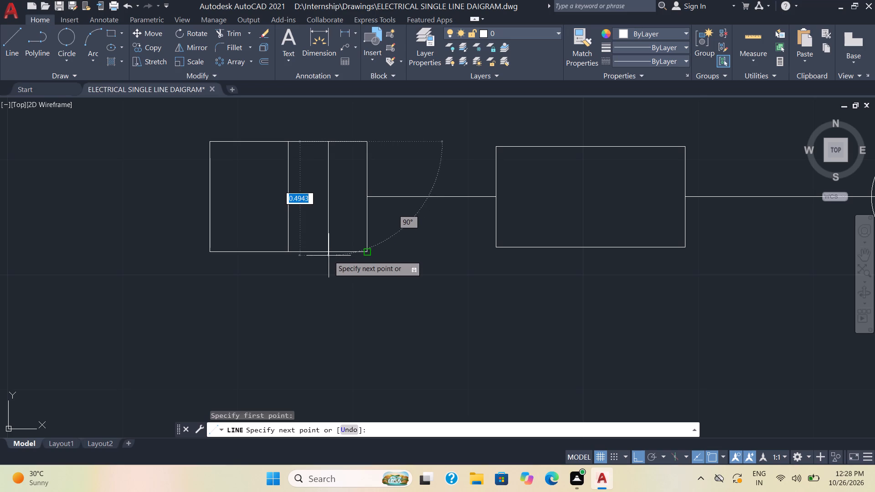
{"action": "left_click", "coordinate": [328, 257]}
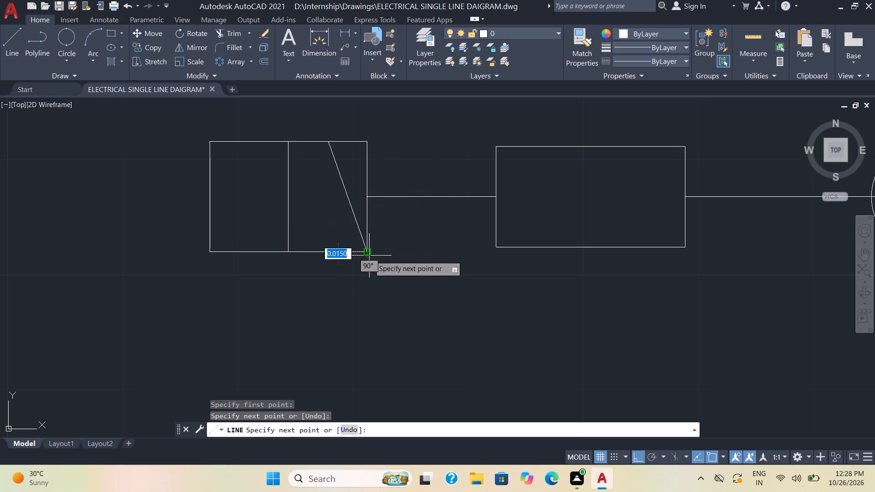
{"action": "key", "text": "ctrl+z"}
{"action": "left_click", "coordinate": [361, 272]}
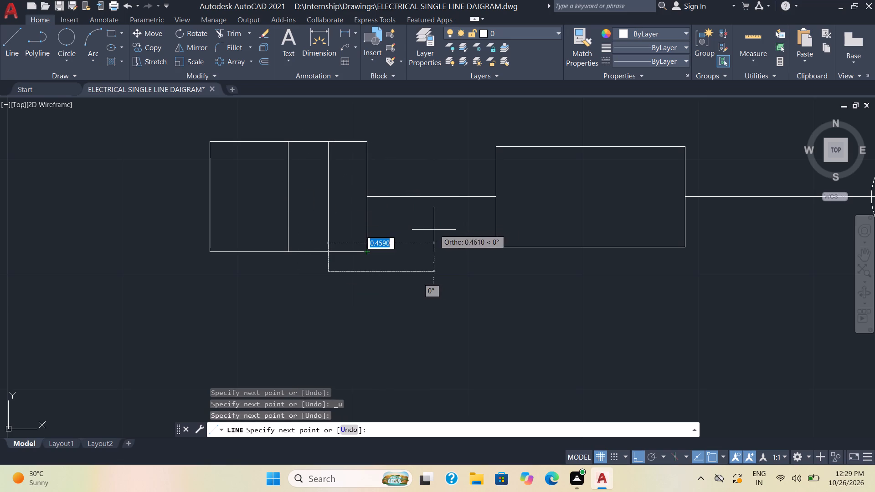
{"action": "key", "text": "Escape"}
Draw two diagonal lines joining the midpoint of the end box's outer edge to its upper and lower branch-side corners.
{"action": "left_click", "coordinate": [14, 36]}
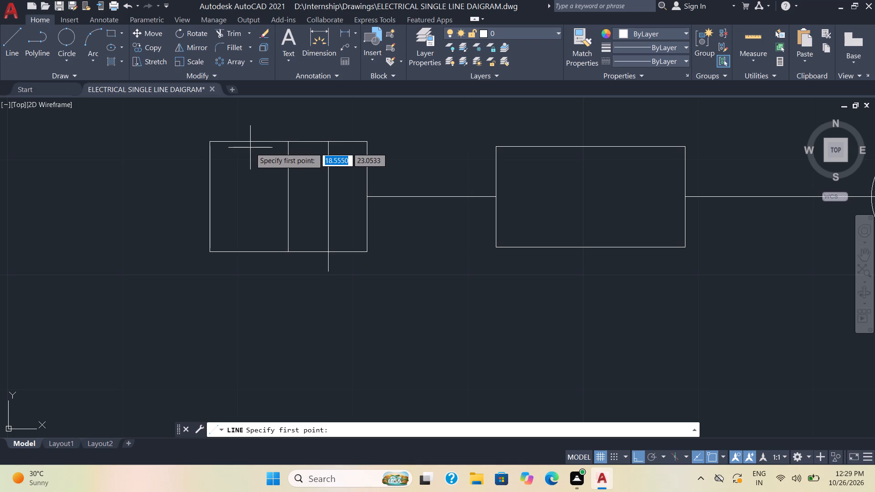
{"action": "key", "text": "Escape"}
{"action": "left_click", "coordinate": [9, 41]}
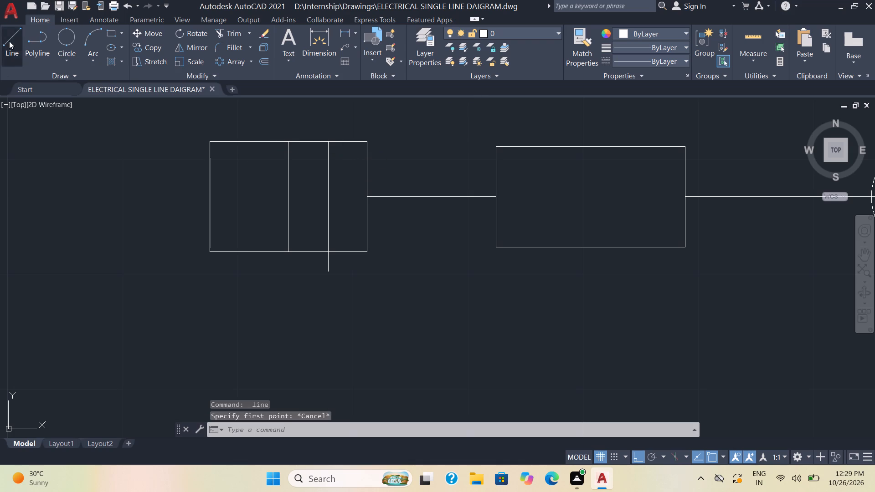
{"action": "left_click", "coordinate": [364, 143]}
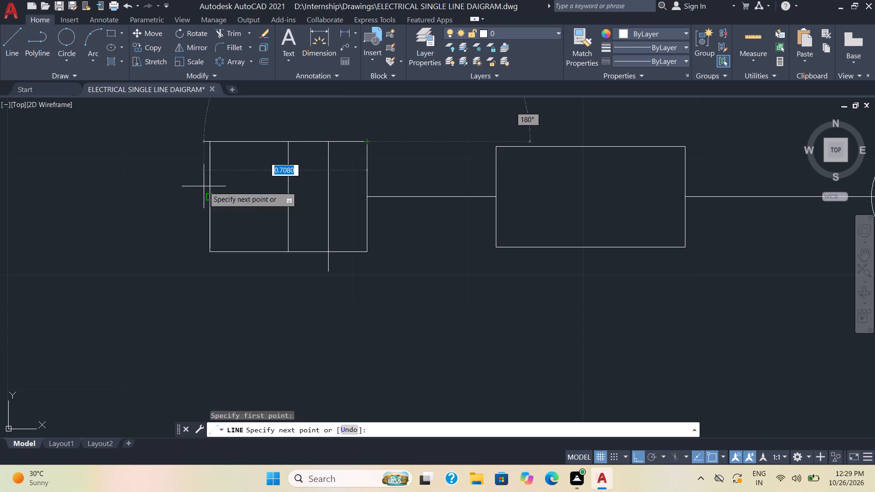
{"action": "key", "text": "Escape"}
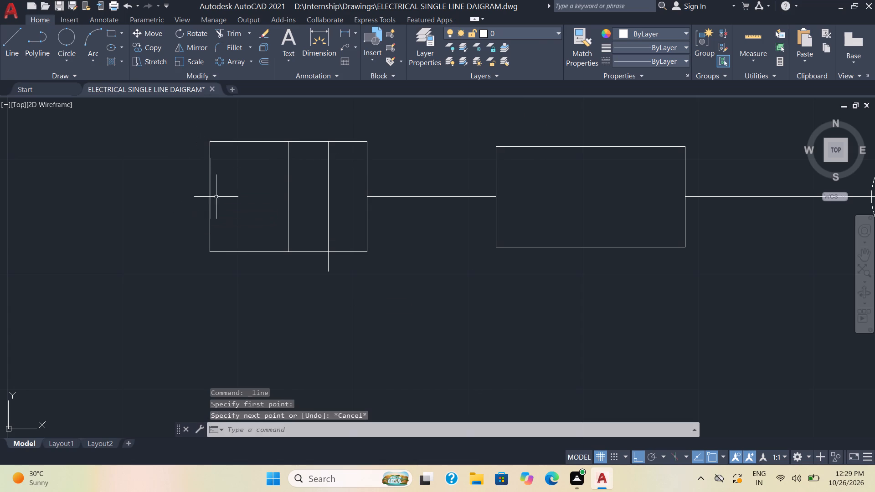
{"action": "left_click", "coordinate": [11, 50]}
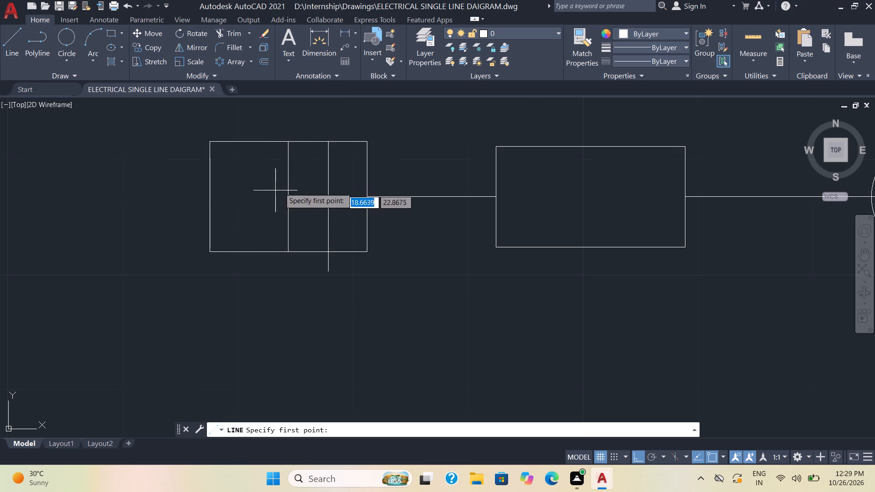
{"action": "left_click", "coordinate": [366, 147]}
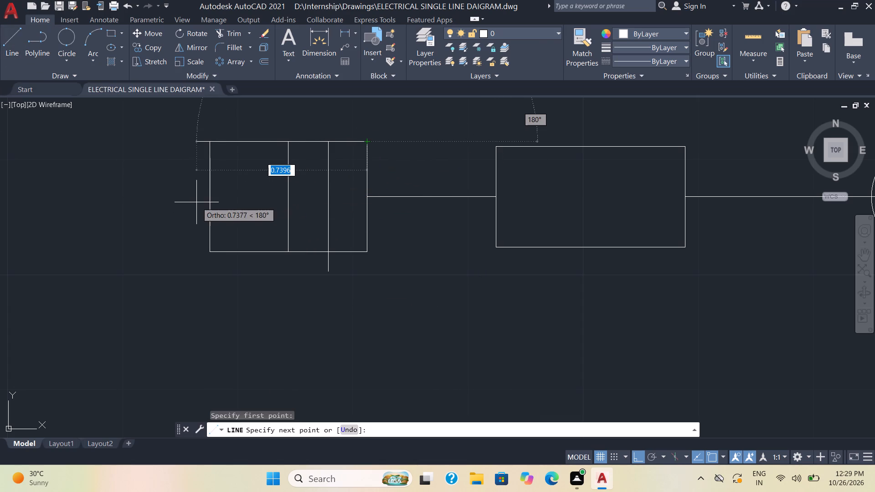
{"action": "left_click", "coordinate": [211, 194]}
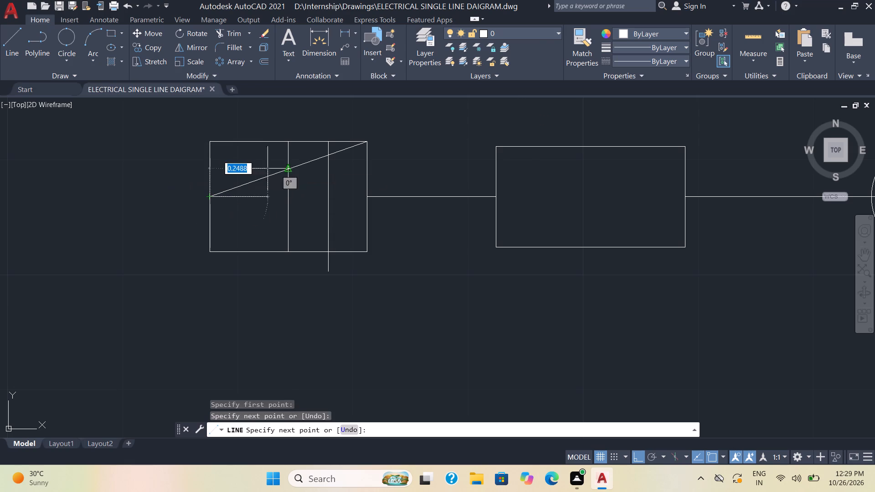
{"action": "key", "text": "Escape"}
{"action": "left_click", "coordinate": [3, 47]}
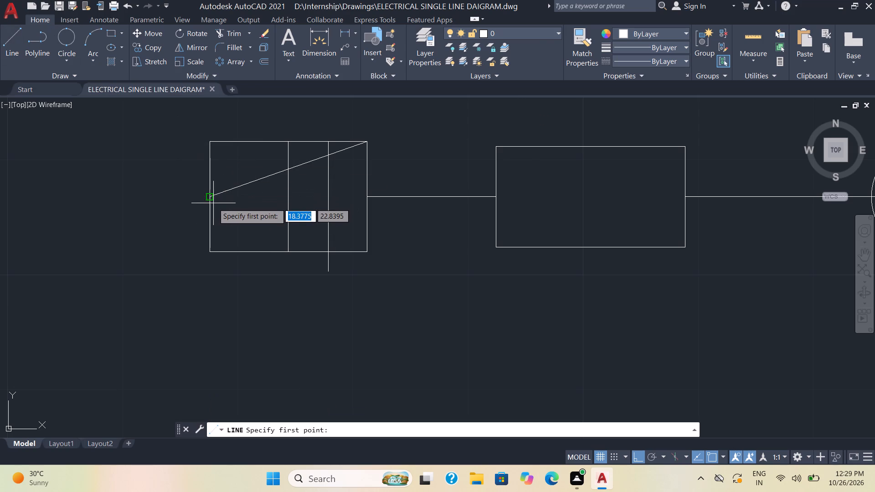
{"action": "left_click", "coordinate": [211, 200]}
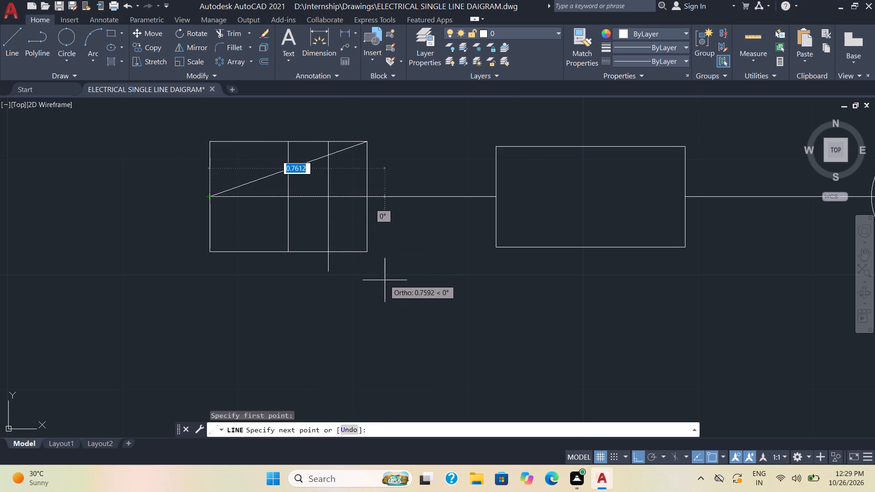
{"action": "left_click", "coordinate": [365, 251]}
{"action": "key", "text": "Escape"}
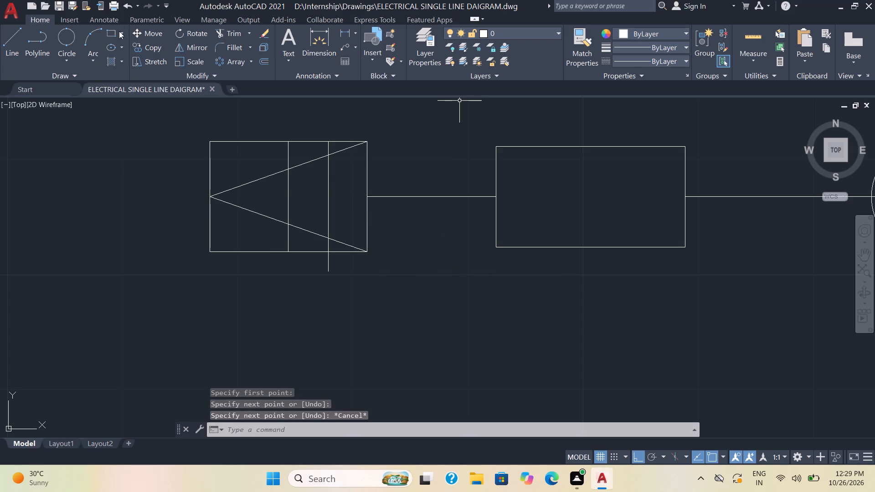
Trim the box edges, diagonals and line ends to leave three vertical bars shortening away from the branch as an earth symbol.
{"action": "left_click", "coordinate": [232, 32]}
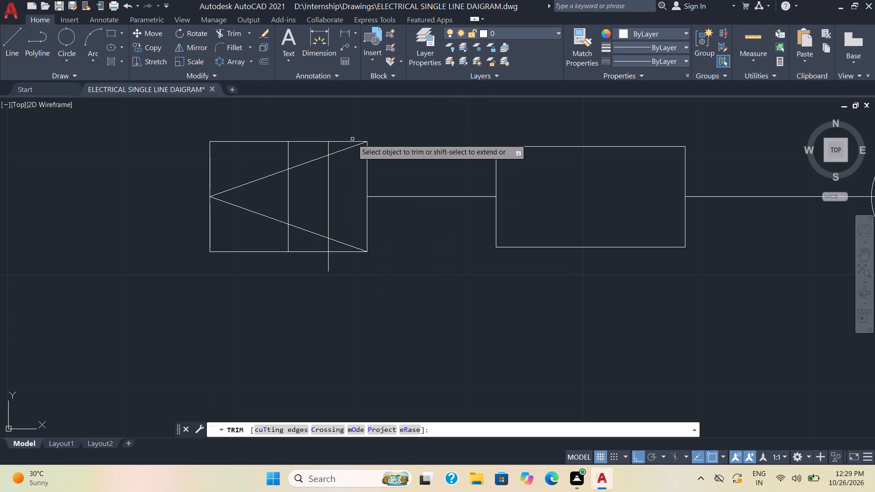
{"action": "left_click_drag", "start_coordinate": [352, 139], "coordinate": [243, 233]}
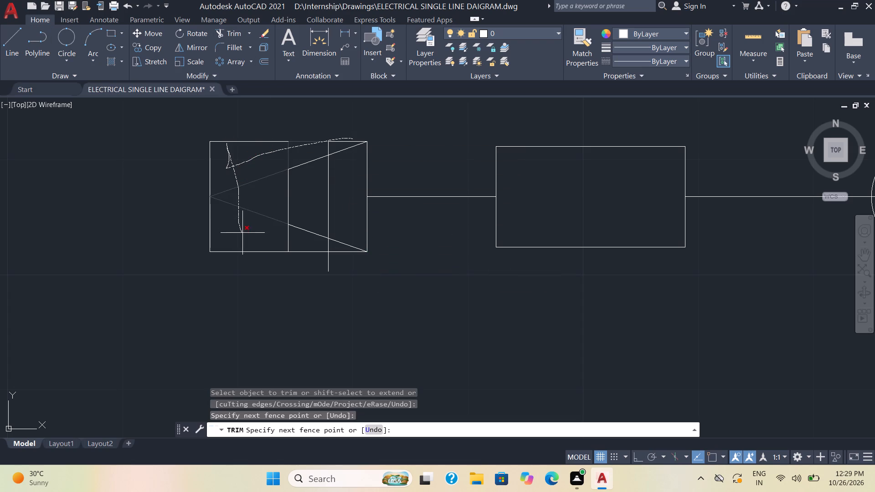
{"action": "left_click_drag", "start_coordinate": [243, 233], "coordinate": [267, 261]}
{"action": "left_click_drag", "start_coordinate": [267, 261], "coordinate": [232, 137]}
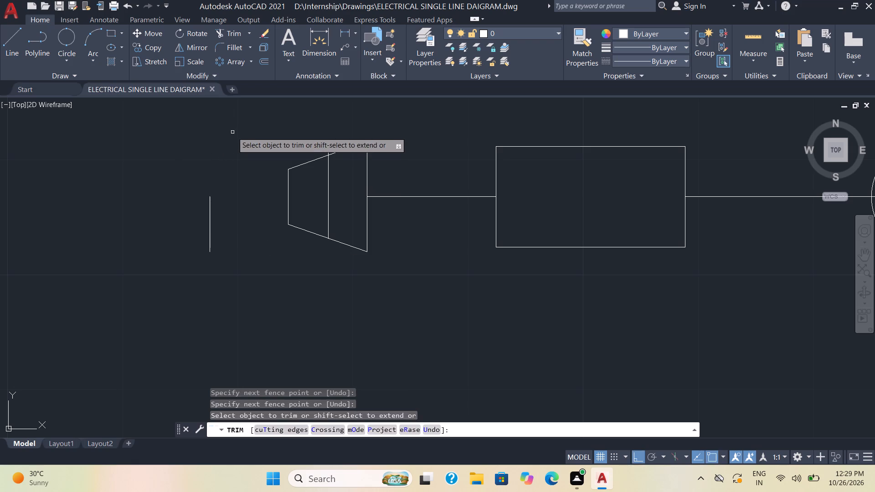
{"action": "left_click_drag", "start_coordinate": [232, 132], "coordinate": [199, 251]}
{"action": "left_click", "coordinate": [343, 138]}
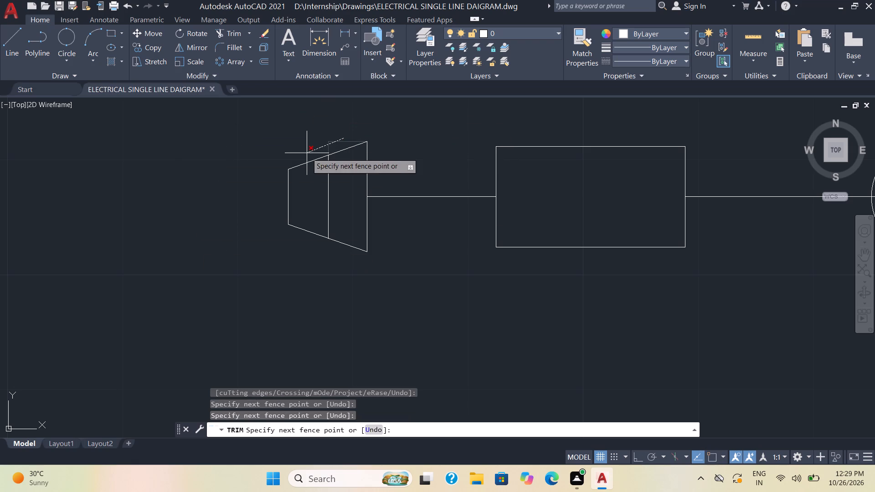
{"action": "left_click_drag", "start_coordinate": [307, 153], "coordinate": [309, 159]}
{"action": "left_click_drag", "start_coordinate": [307, 149], "coordinate": [311, 174]}
{"action": "left_click_drag", "start_coordinate": [335, 131], "coordinate": [343, 156]}
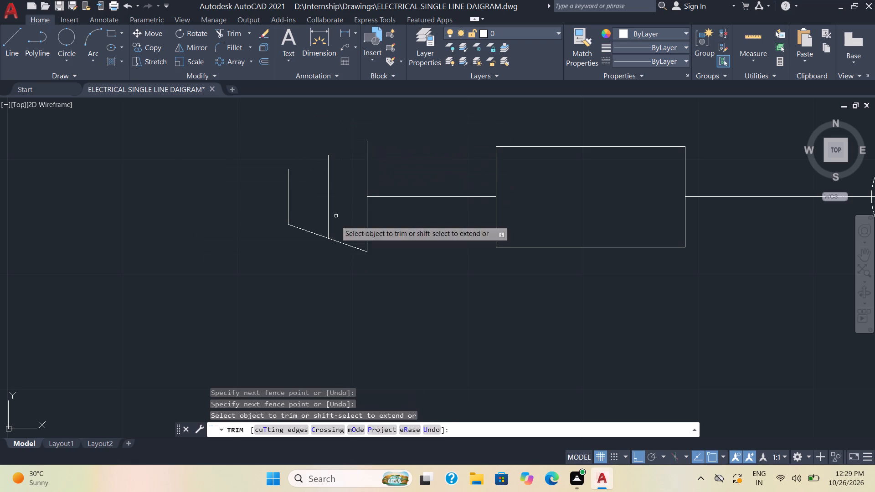
{"action": "left_click_drag", "start_coordinate": [317, 217], "coordinate": [305, 253]}
{"action": "left_click_drag", "start_coordinate": [343, 227], "coordinate": [343, 253]}
{"action": "key", "text": "Escape"}
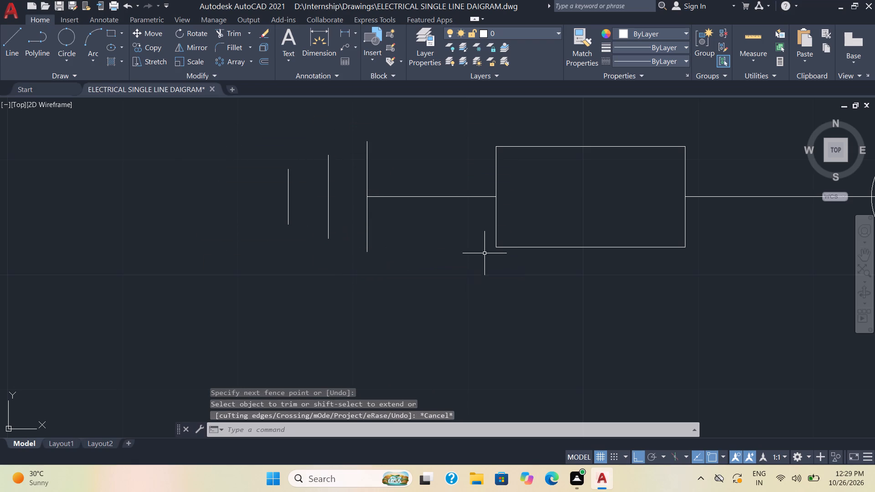
Delete the duplicate line segment overlapping the upper half of the earth symbol's longest bar.
{"action": "scroll", "coordinate": [484, 251], "scroll_direction": "down", "scroll_amount": 2}
{"action": "scroll", "coordinate": [556, 215], "scroll_direction": "down", "scroll_amount": 3}
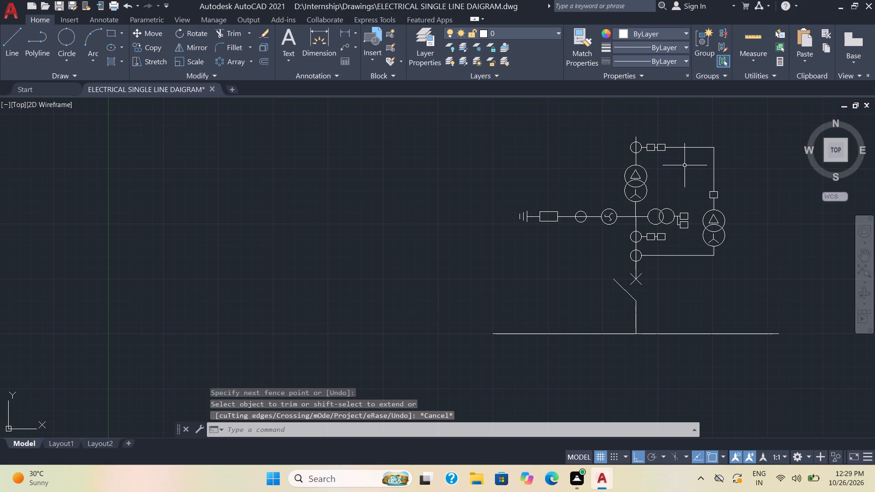
{"action": "scroll", "coordinate": [543, 234], "scroll_direction": "up", "scroll_amount": 2}
{"action": "scroll", "coordinate": [473, 223], "scroll_direction": "up", "scroll_amount": 2}
{"action": "key", "text": "Escape"}
{"action": "middle_click_drag", "start_coordinate": [545, 228], "coordinate": [507, 292]}
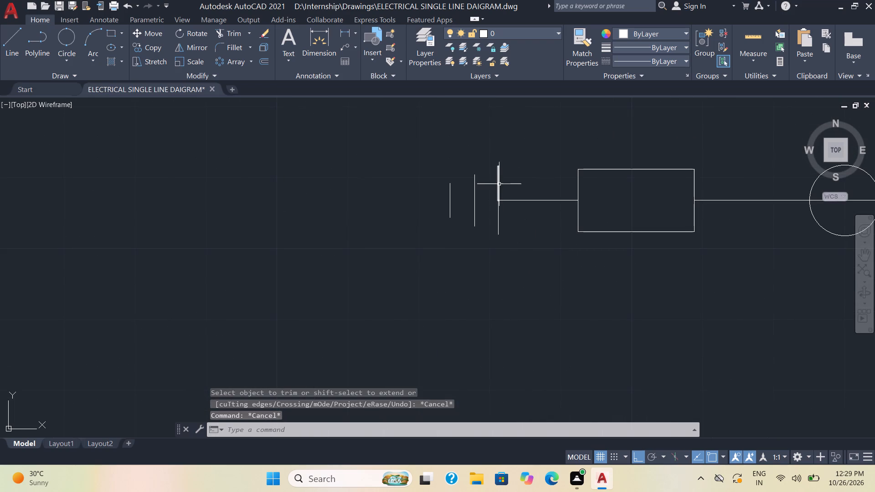
{"action": "left_click", "coordinate": [499, 184]}
{"action": "scroll", "coordinate": [534, 206], "scroll_direction": "up", "scroll_amount": 4}
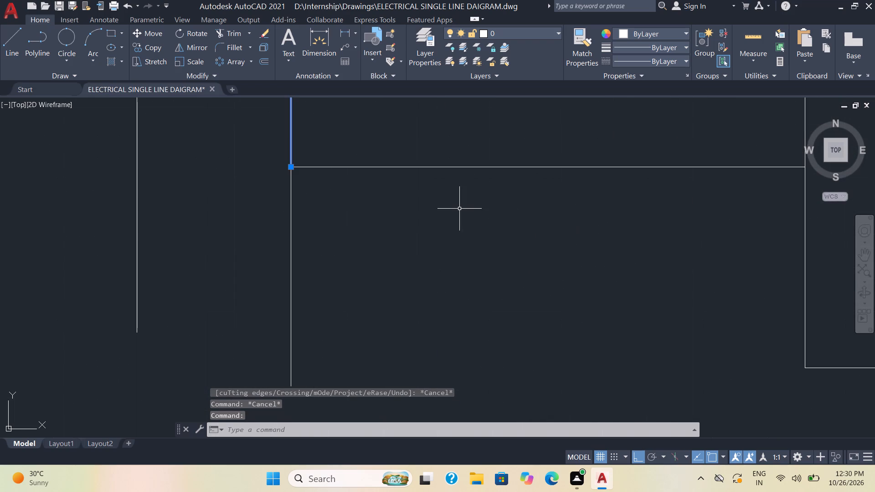
{"action": "scroll", "coordinate": [457, 208], "scroll_direction": "down", "scroll_amount": 3}
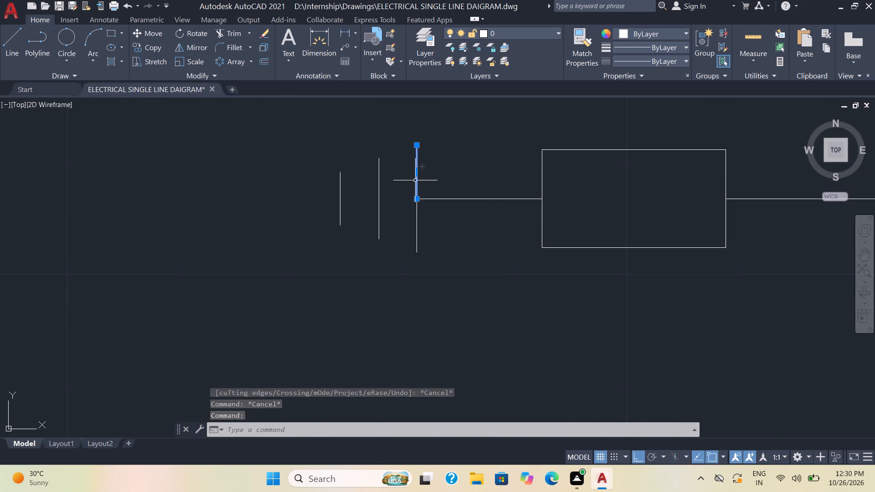
{"action": "key", "text": "Delete"}
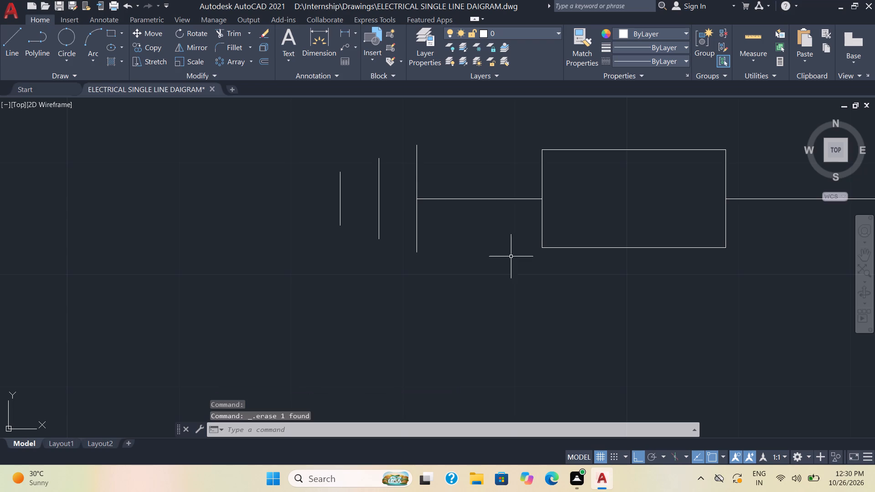
Save the single line diagram drawing.
{"action": "scroll", "coordinate": [462, 276], "scroll_direction": "down", "scroll_amount": 5}
{"action": "scroll", "coordinate": [618, 322], "scroll_direction": "up", "scroll_amount": 1}
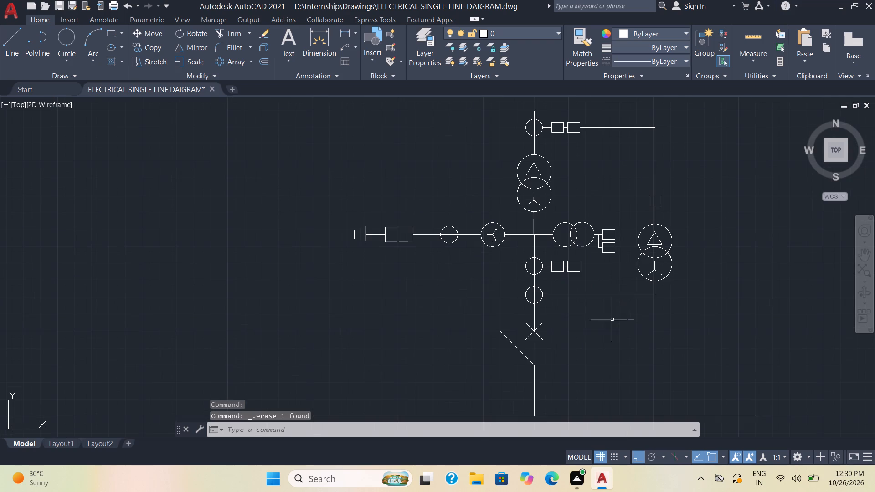
{"action": "scroll", "coordinate": [591, 343], "scroll_direction": "down", "scroll_amount": 1}
{"action": "middle_click_drag", "start_coordinate": [591, 343], "coordinate": [477, 318]}
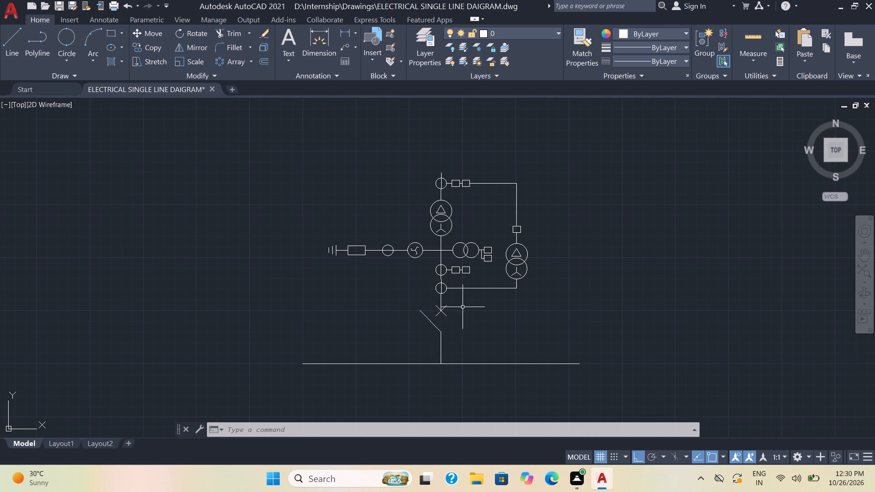
{"action": "key", "text": "ctrl+s"}
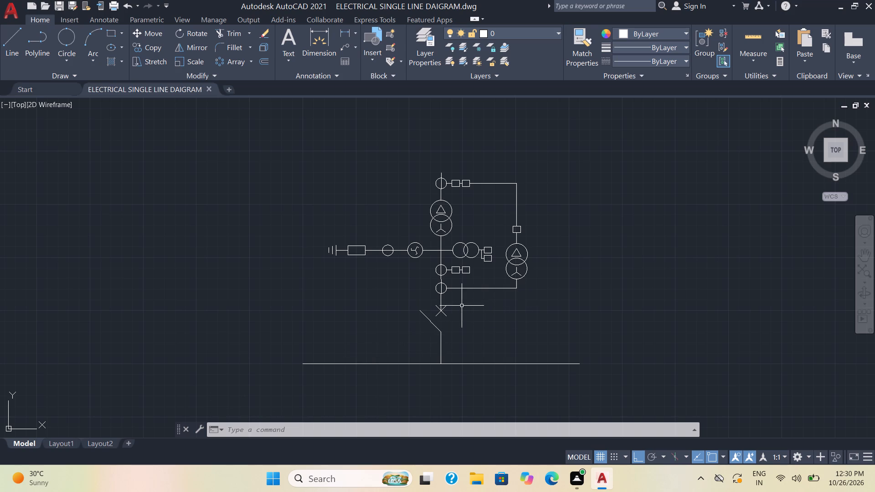
Copy the main branch's transformer symbol with its connecting lines onto the left end of the busbar, and turn Ortho mode back on.
{"action": "left_click", "coordinate": [452, 239]}
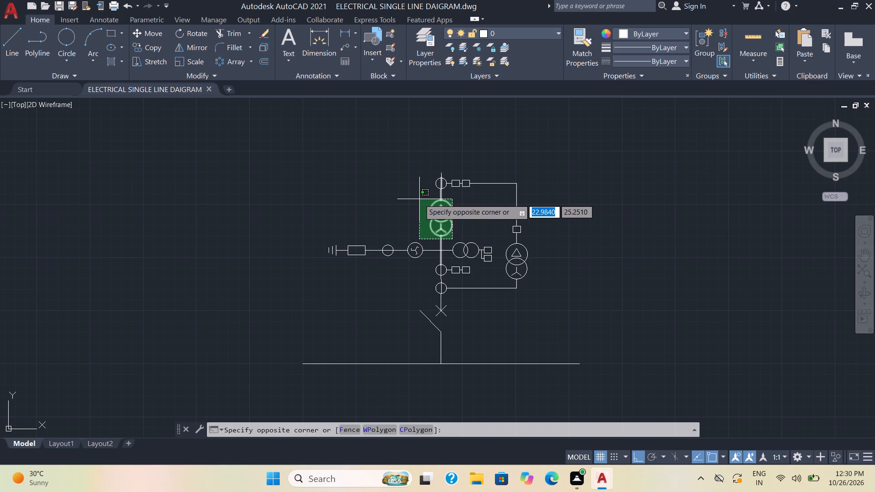
{"action": "left_click", "coordinate": [419, 199]}
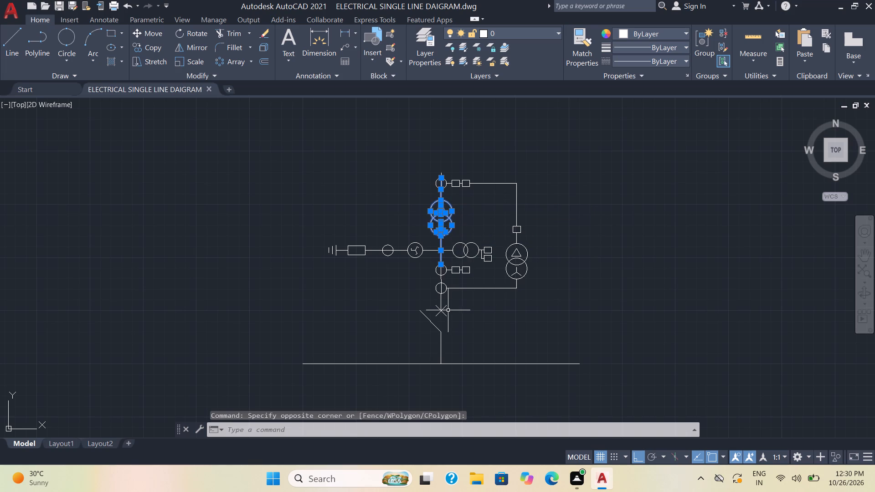
{"action": "type", "text": "CO"}
{"action": "key", "text": "Return"}
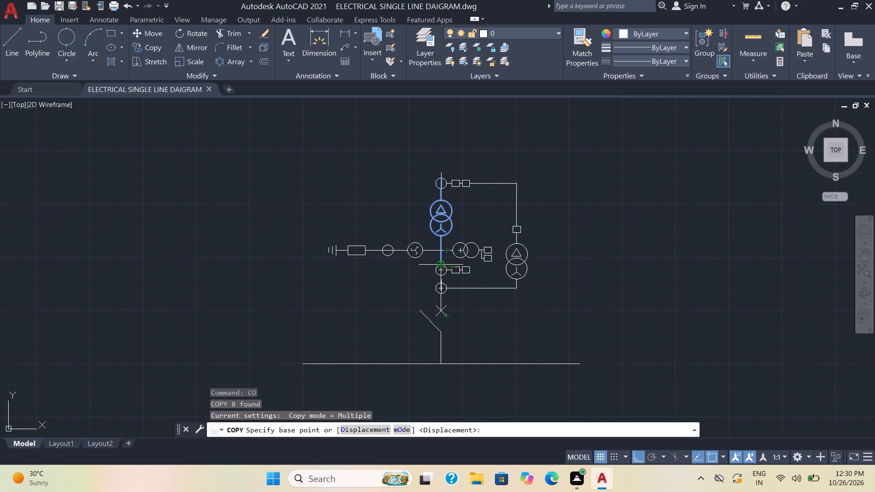
{"action": "left_click", "coordinate": [440, 263]}
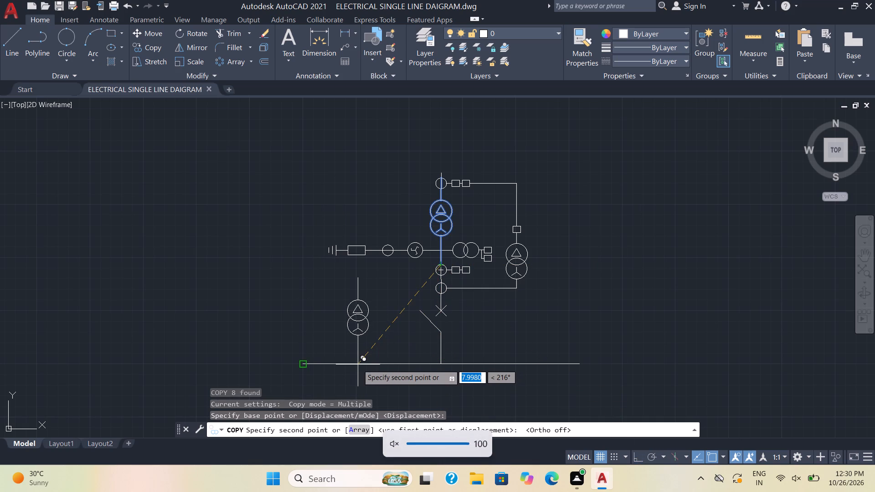
{"action": "scroll", "coordinate": [358, 364], "scroll_direction": "up", "scroll_amount": 3}
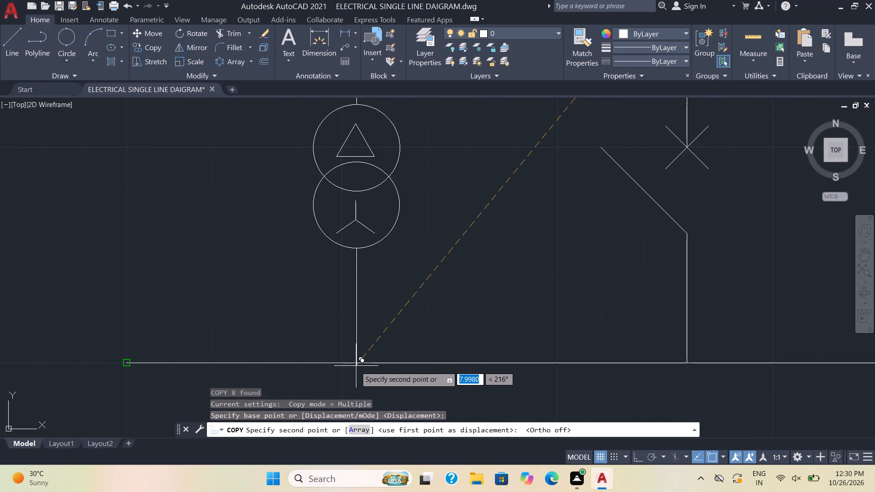
{"action": "scroll", "coordinate": [355, 366], "scroll_direction": "up", "scroll_amount": 1}
{"action": "scroll", "coordinate": [338, 364], "scroll_direction": "down", "scroll_amount": 1}
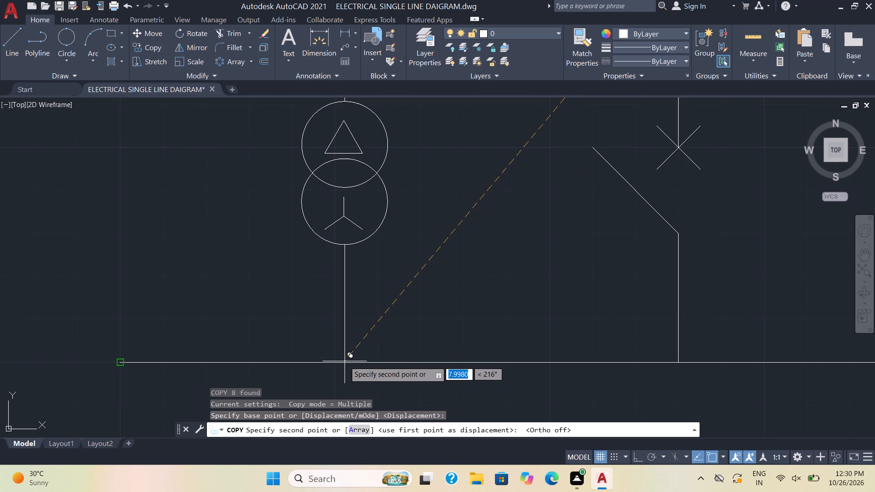
{"action": "scroll", "coordinate": [345, 362], "scroll_direction": "down", "scroll_amount": 4}
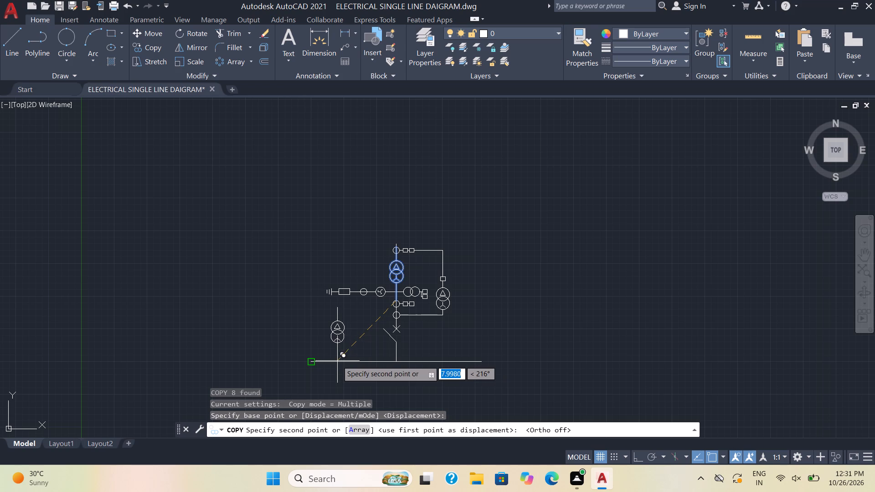
{"action": "scroll", "coordinate": [331, 363], "scroll_direction": "up", "scroll_amount": 4}
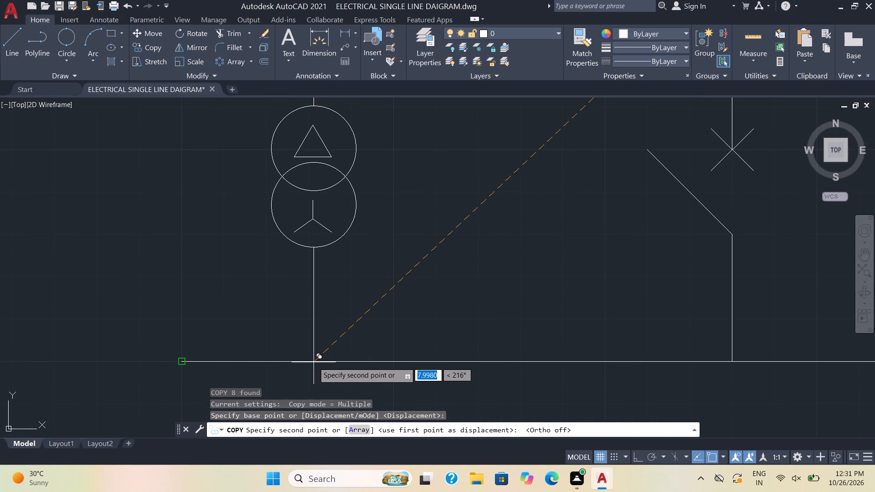
{"action": "left_click", "coordinate": [314, 362]}
{"action": "scroll", "coordinate": [354, 355], "scroll_direction": "down", "scroll_amount": 3}
{"action": "key", "text": "Escape"}
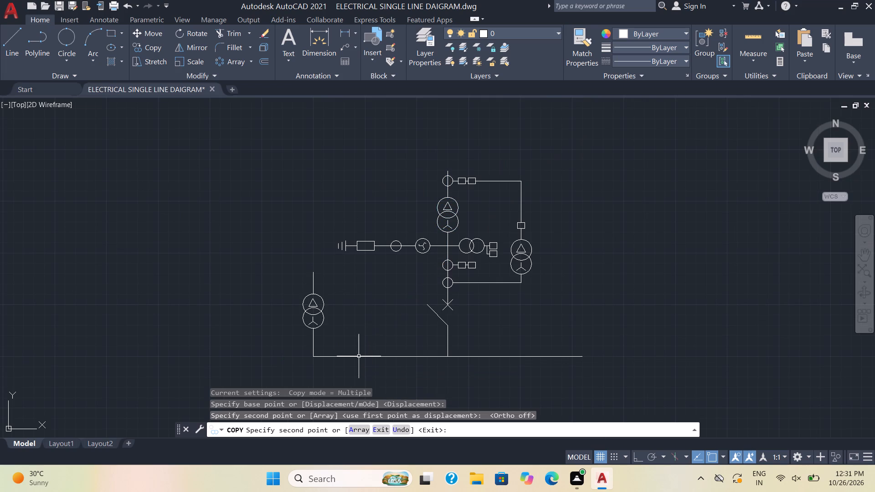
{"action": "left_click", "coordinate": [636, 456]}
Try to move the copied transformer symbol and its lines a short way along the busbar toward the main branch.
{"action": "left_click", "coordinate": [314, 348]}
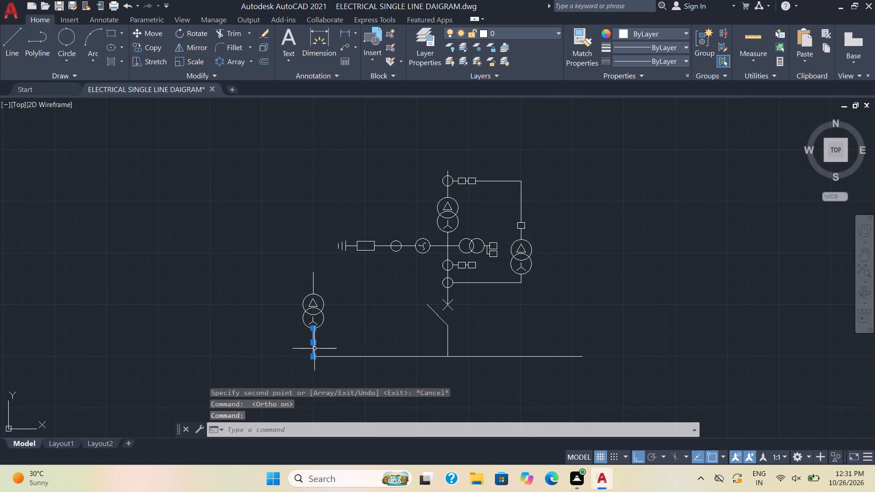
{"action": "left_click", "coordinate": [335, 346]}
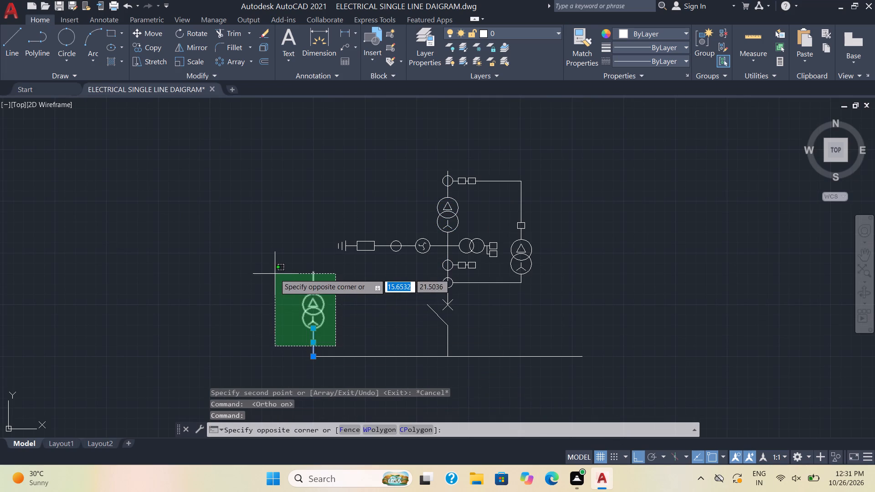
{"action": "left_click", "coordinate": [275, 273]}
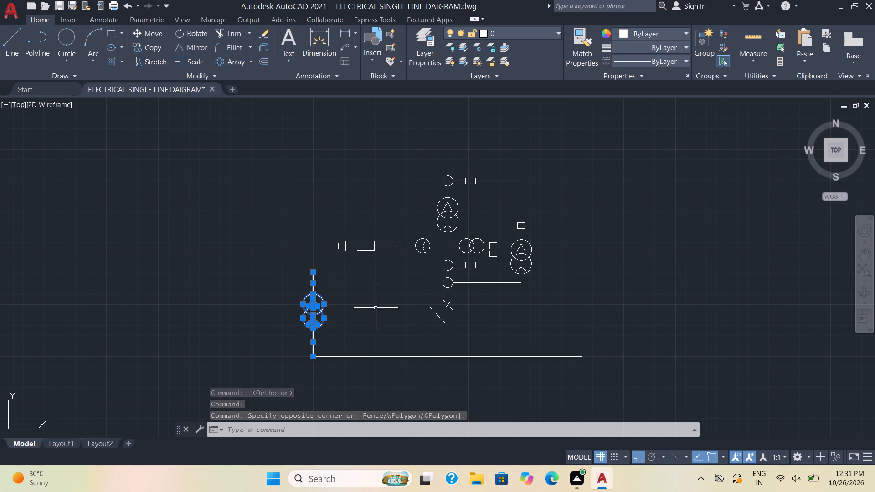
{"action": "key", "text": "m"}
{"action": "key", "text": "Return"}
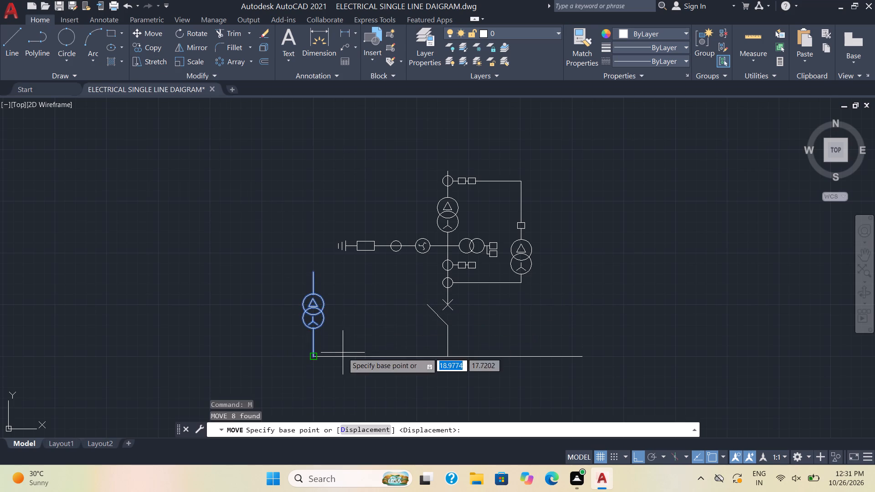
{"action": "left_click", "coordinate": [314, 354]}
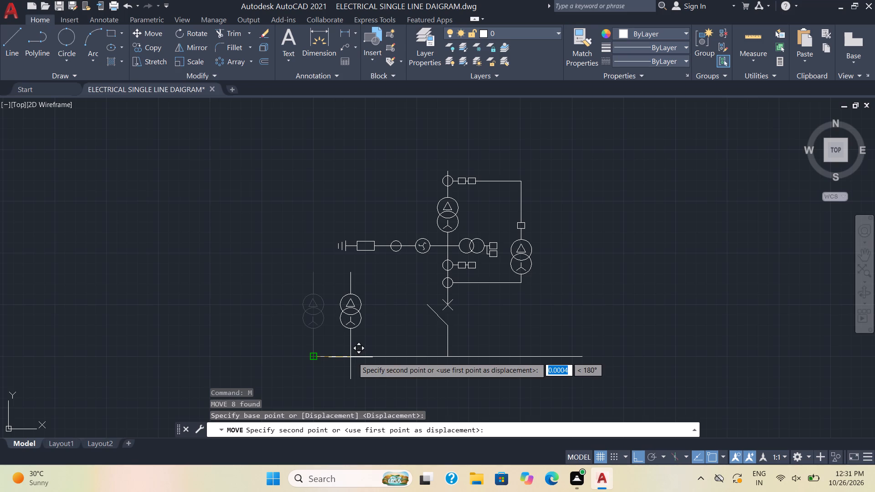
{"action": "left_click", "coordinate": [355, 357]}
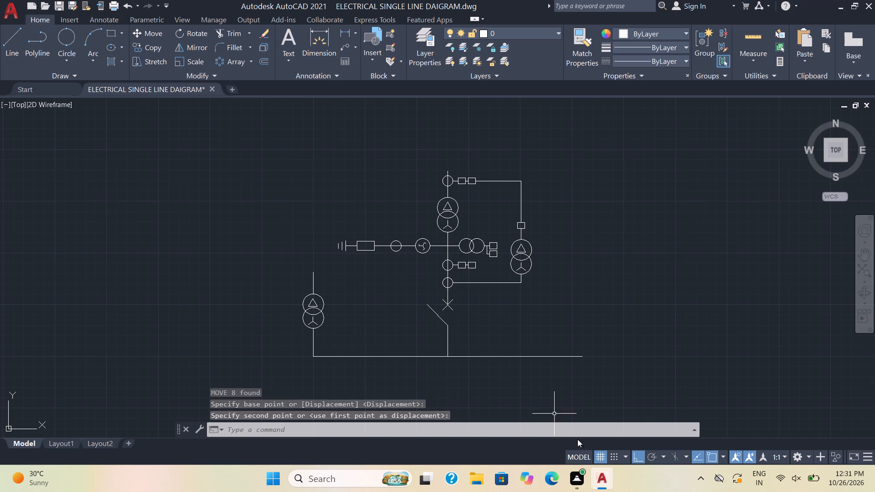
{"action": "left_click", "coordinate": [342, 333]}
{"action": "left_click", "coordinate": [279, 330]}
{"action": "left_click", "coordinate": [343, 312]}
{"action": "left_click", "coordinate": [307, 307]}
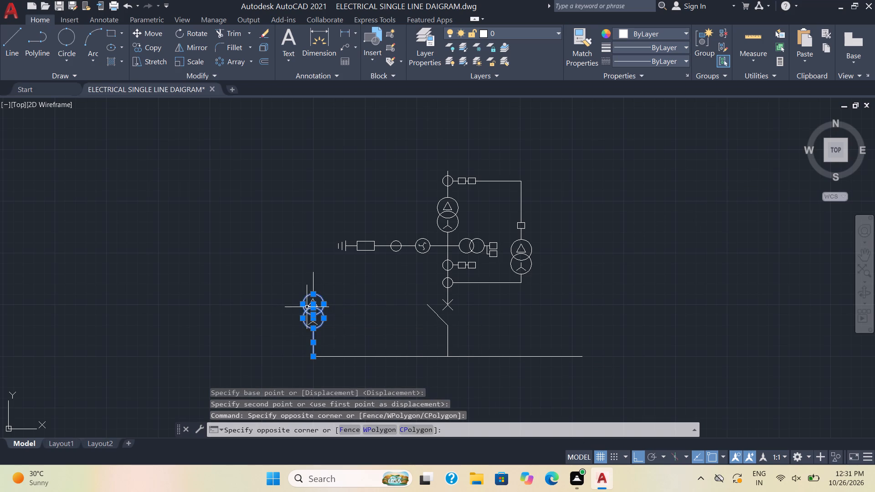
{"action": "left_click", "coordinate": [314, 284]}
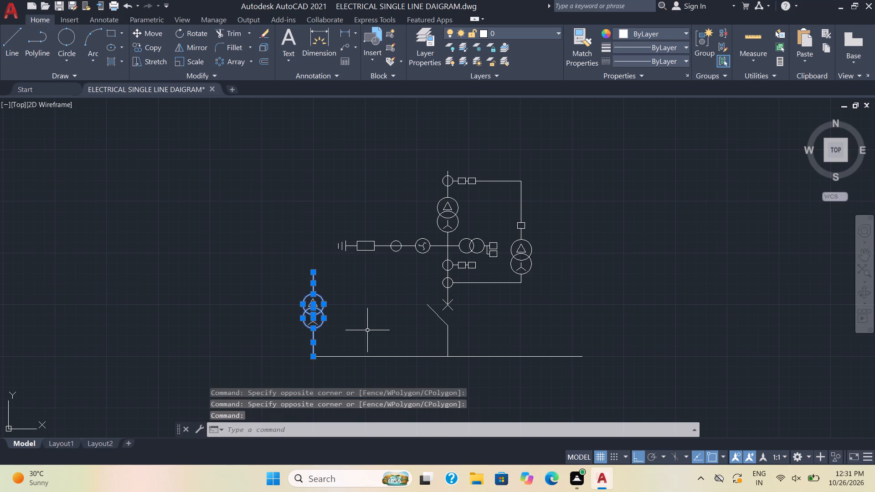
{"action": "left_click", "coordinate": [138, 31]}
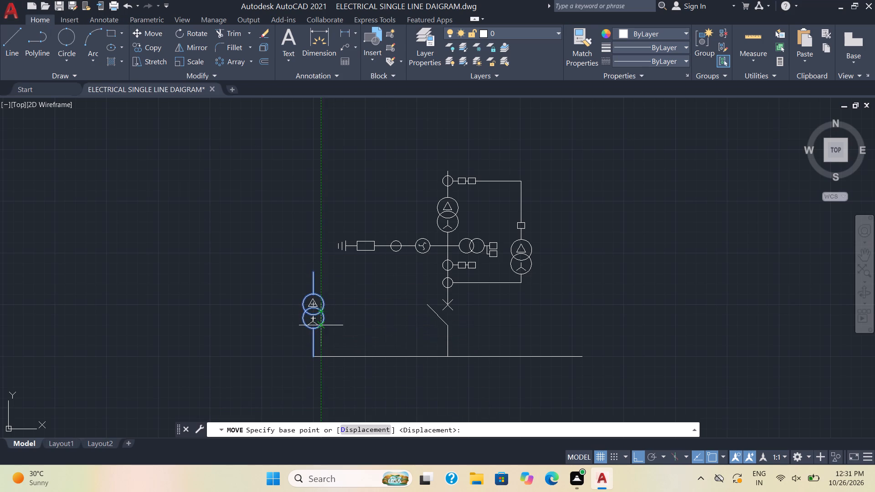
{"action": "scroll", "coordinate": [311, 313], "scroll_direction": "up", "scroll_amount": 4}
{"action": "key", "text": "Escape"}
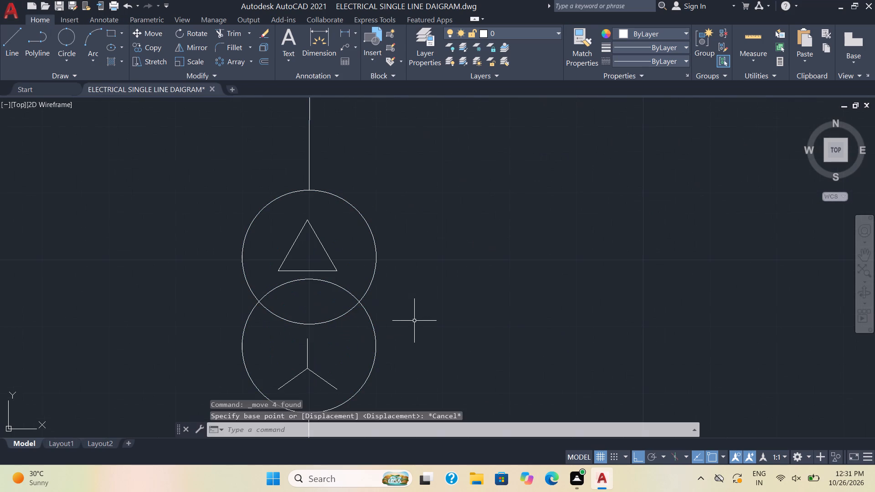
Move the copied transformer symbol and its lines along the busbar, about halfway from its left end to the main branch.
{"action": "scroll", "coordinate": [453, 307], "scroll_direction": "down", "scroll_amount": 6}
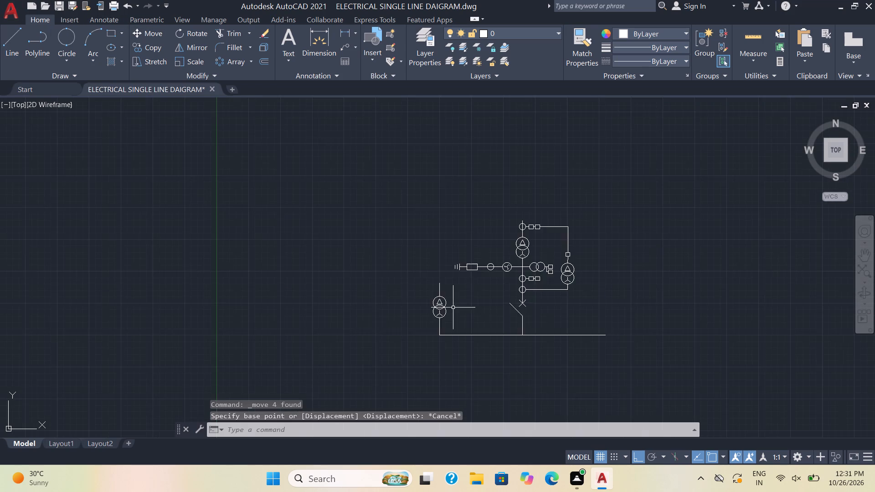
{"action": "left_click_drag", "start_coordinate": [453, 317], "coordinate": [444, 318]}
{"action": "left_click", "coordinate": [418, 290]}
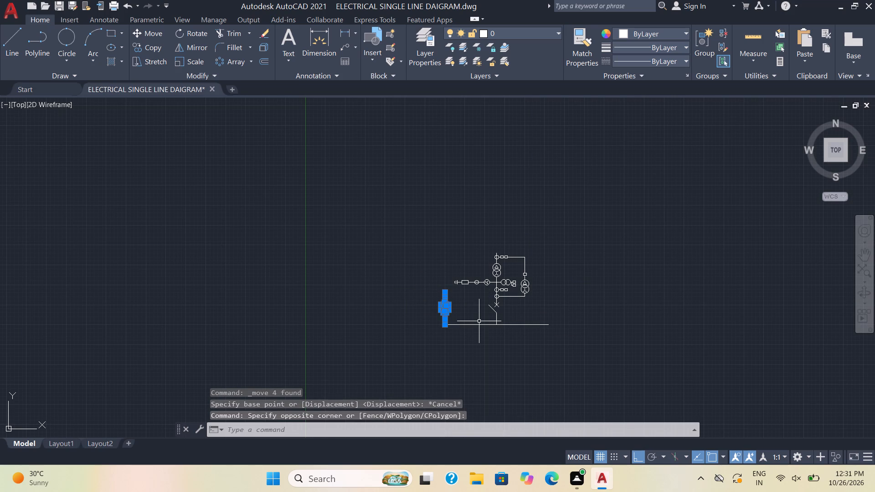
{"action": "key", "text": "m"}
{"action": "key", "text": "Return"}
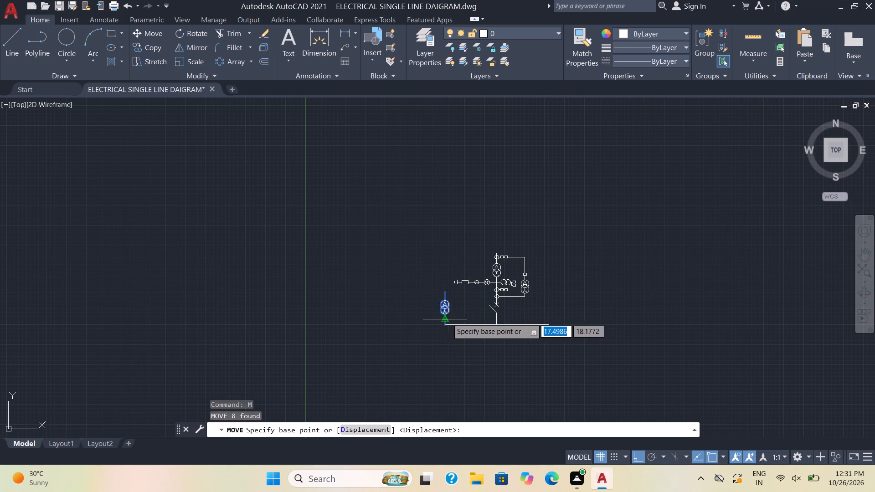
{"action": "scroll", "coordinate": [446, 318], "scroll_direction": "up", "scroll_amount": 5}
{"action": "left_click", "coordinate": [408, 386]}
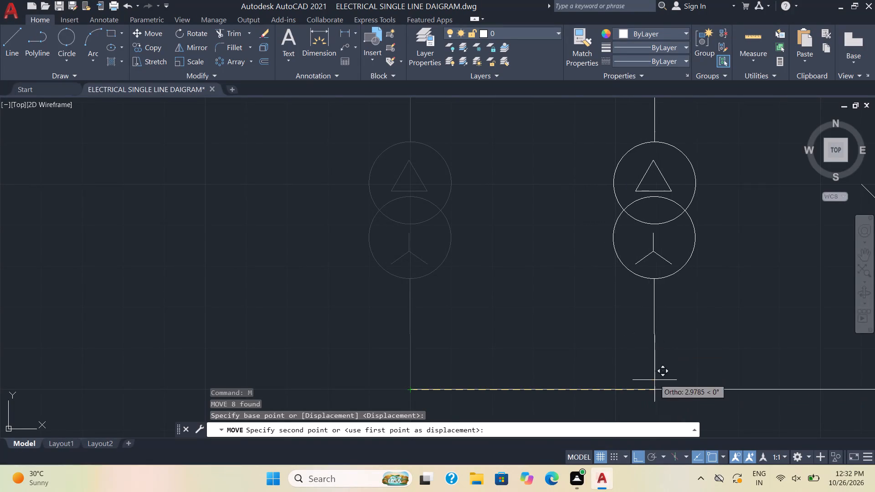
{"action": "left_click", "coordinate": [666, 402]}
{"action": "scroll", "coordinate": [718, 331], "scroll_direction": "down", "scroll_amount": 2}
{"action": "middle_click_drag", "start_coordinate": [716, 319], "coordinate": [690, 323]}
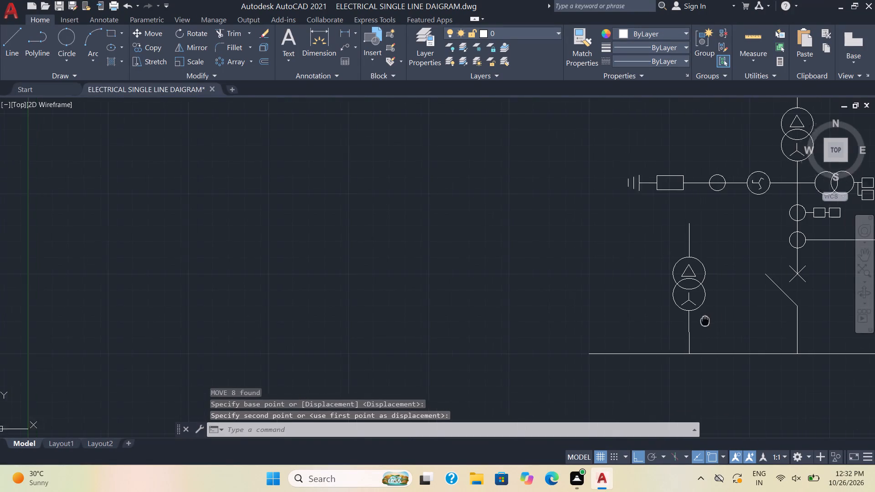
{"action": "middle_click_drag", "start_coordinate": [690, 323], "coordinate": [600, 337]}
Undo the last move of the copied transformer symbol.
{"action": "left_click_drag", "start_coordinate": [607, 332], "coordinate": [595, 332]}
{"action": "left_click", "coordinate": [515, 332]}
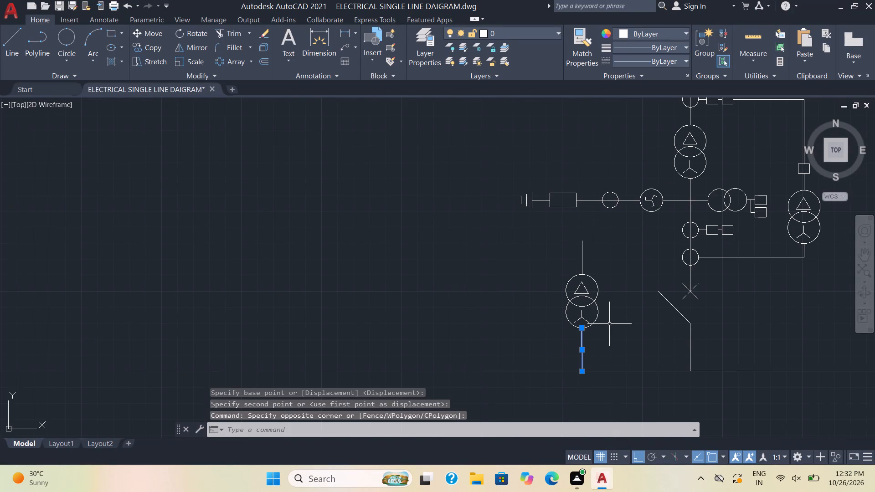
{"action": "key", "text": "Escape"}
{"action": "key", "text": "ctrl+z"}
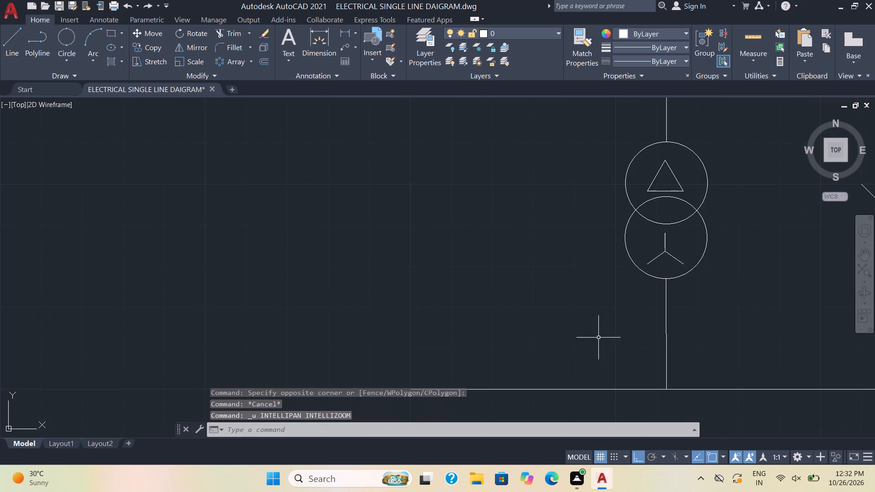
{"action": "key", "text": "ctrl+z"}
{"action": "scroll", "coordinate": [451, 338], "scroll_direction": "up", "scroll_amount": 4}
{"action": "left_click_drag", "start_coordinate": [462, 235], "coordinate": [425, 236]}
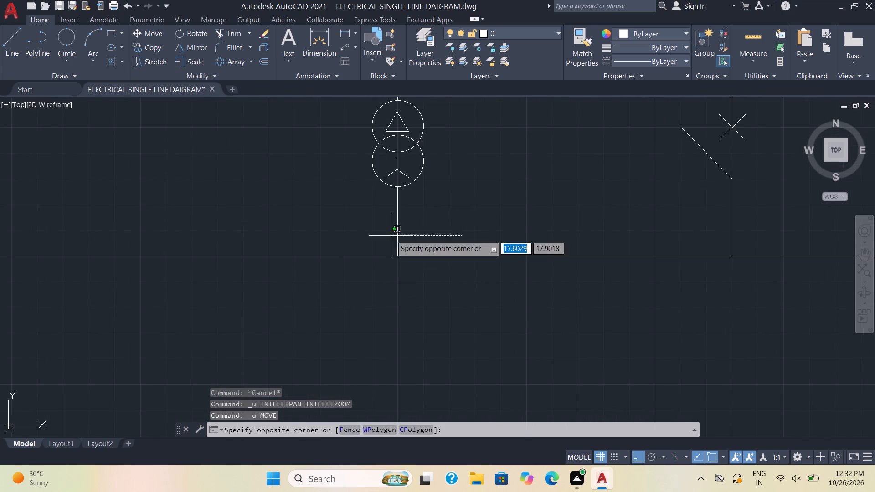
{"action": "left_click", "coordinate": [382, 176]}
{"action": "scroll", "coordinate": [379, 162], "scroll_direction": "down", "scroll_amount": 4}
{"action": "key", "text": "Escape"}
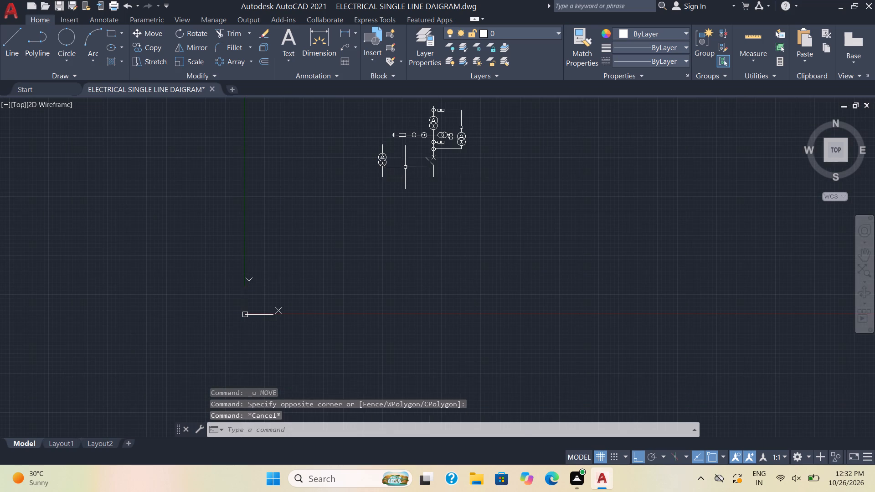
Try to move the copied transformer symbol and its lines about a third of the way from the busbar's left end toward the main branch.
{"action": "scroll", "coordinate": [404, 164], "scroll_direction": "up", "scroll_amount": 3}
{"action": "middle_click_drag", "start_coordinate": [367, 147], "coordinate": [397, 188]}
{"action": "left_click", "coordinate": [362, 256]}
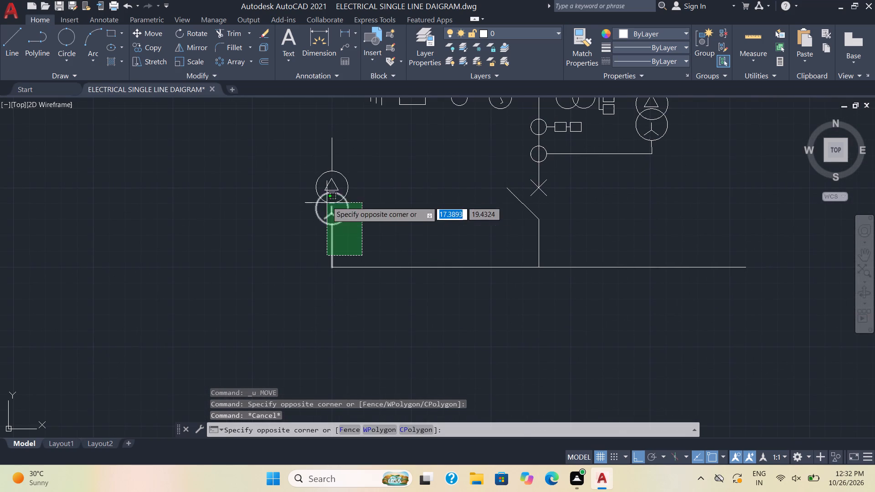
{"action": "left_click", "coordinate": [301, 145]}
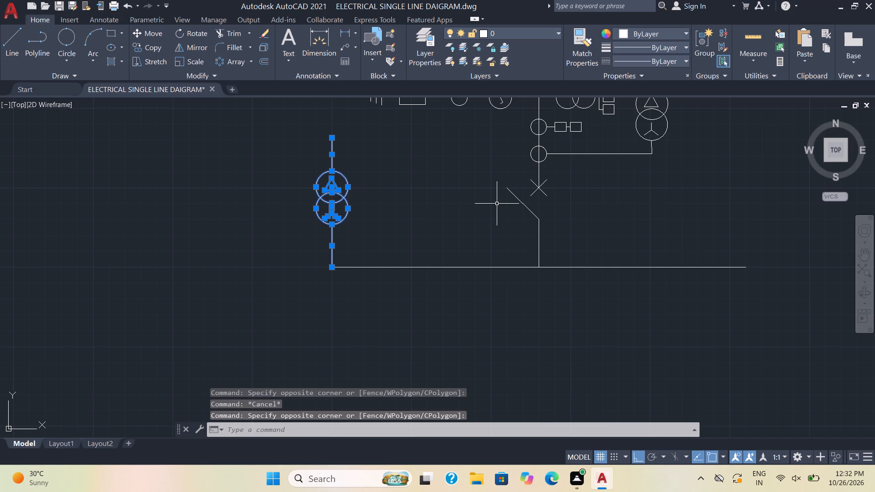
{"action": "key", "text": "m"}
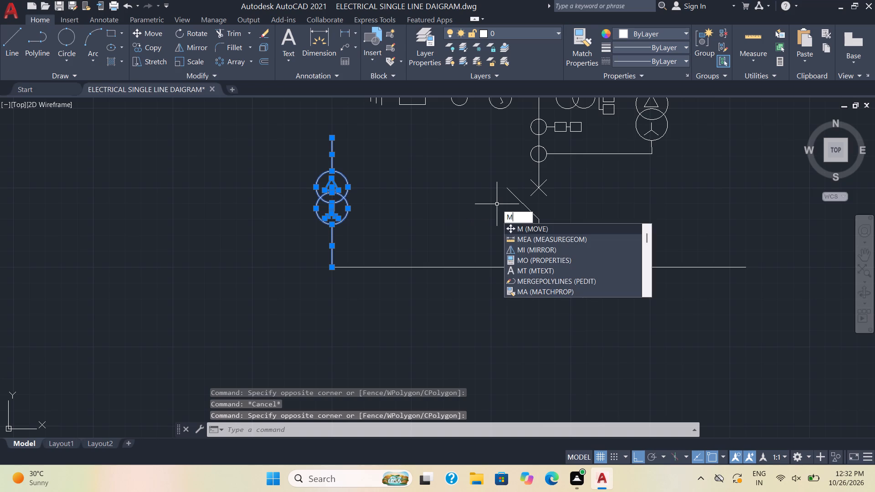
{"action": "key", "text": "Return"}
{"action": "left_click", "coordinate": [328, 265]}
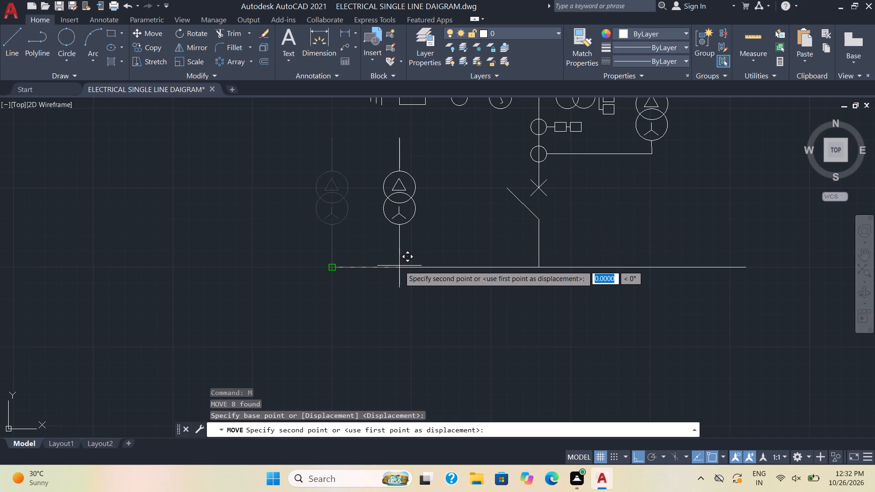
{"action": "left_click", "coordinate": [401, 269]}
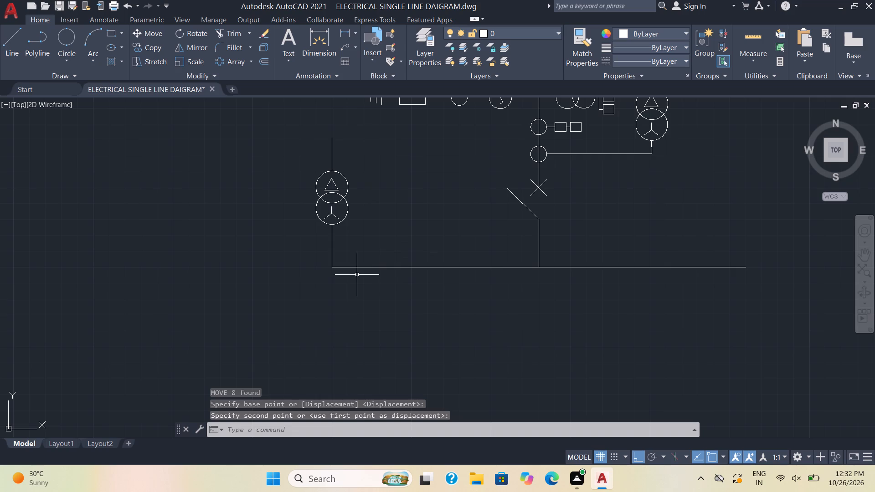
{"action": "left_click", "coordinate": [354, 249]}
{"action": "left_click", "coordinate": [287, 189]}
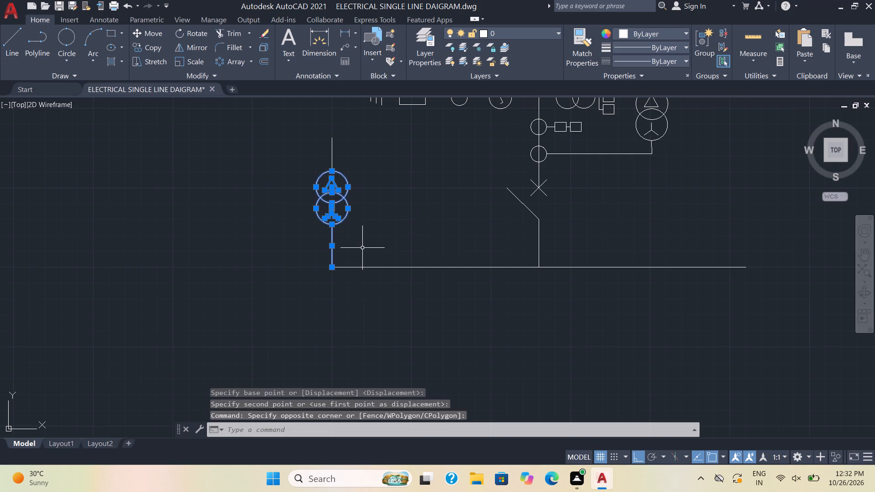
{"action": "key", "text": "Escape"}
Move the copied transformer symbol and both its lines about 2.1 units along the busbar from its left end toward the main branch.
{"action": "left_click_drag", "start_coordinate": [395, 257], "coordinate": [386, 254]}
{"action": "double_click", "coordinate": [293, 162]}
{"action": "key", "text": "m"}
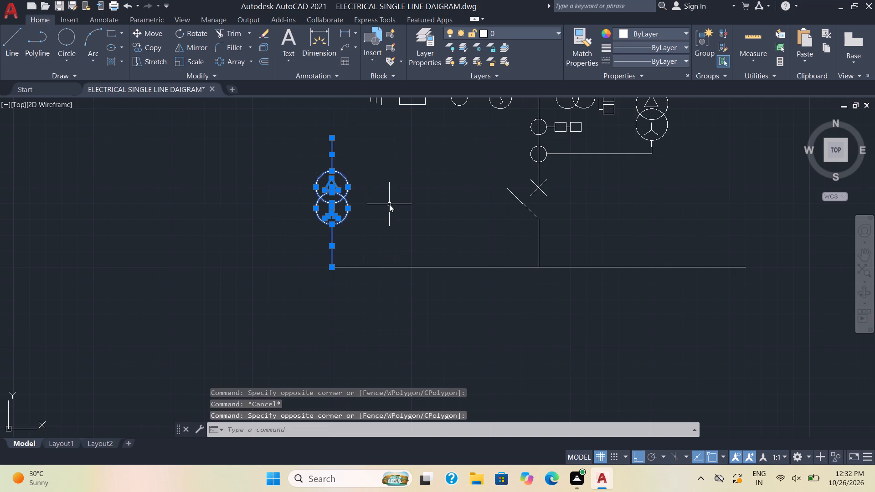
{"action": "key", "text": "Return"}
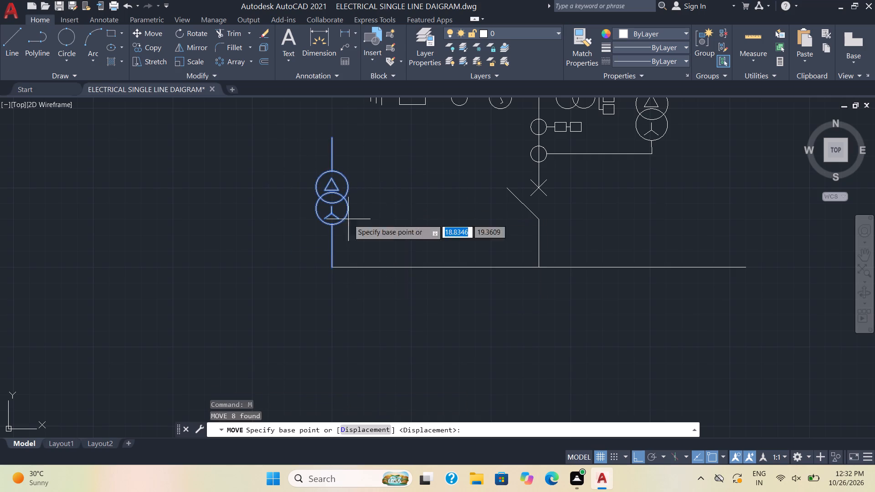
{"action": "left_click", "coordinate": [334, 265]}
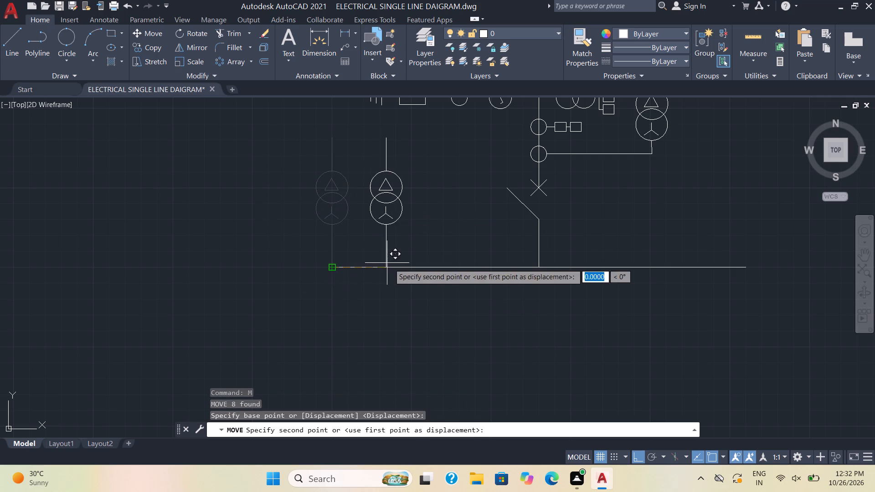
{"action": "left_click", "coordinate": [399, 292]}
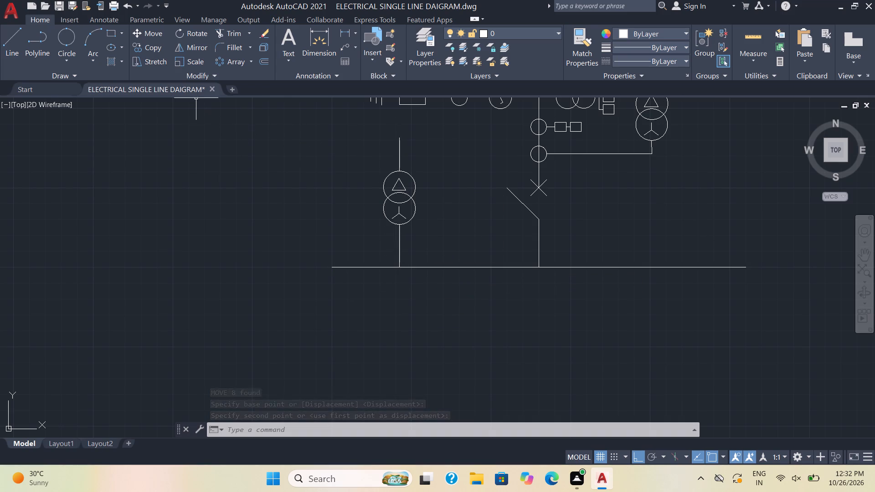
Shorten the line above the copied transformer by stretching its upper end down to the line's midpoint.
{"action": "left_click", "coordinate": [401, 153]}
{"action": "left_click_drag", "start_coordinate": [401, 140], "coordinate": [410, 161]}
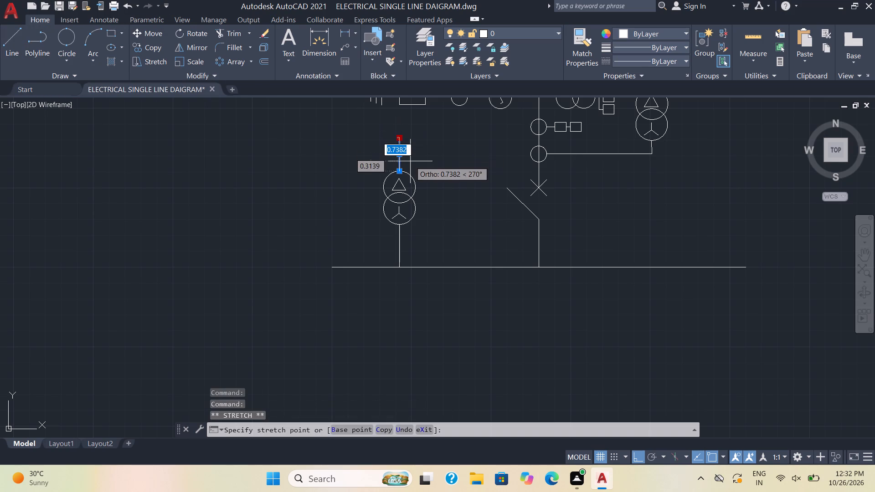
{"action": "left_click_drag", "start_coordinate": [410, 161], "coordinate": [400, 155]}
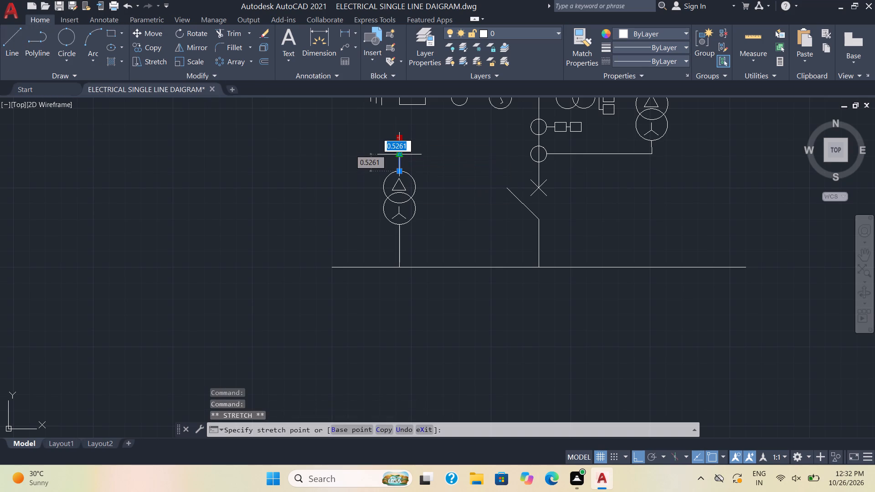
{"action": "left_click", "coordinate": [400, 155]}
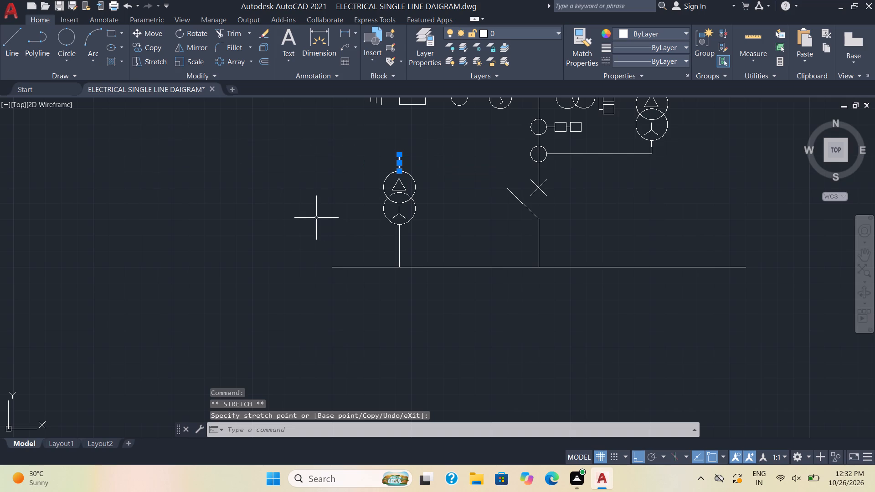
{"action": "key", "text": "Escape"}
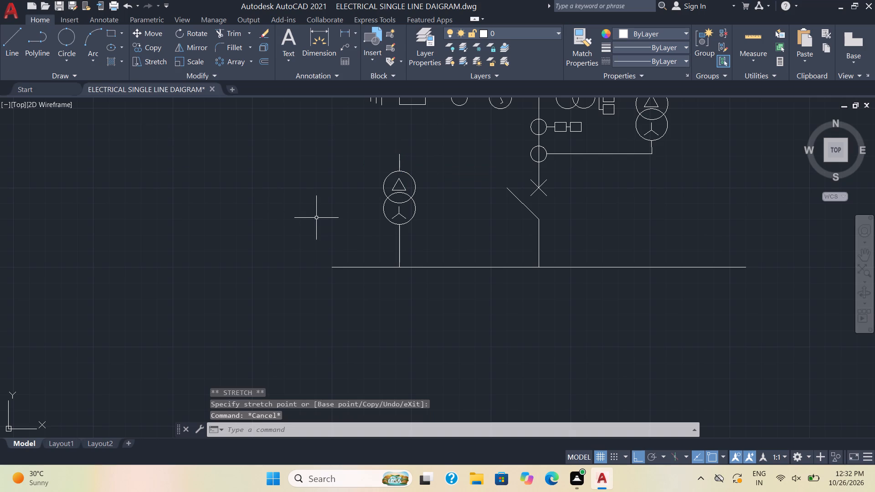
Copy the lower small square and its stub beside the horizontal double-circle symbol onto the top end of the copied transformer's upper line.
{"action": "middle_click_drag", "start_coordinate": [450, 180], "coordinate": [451, 266]}
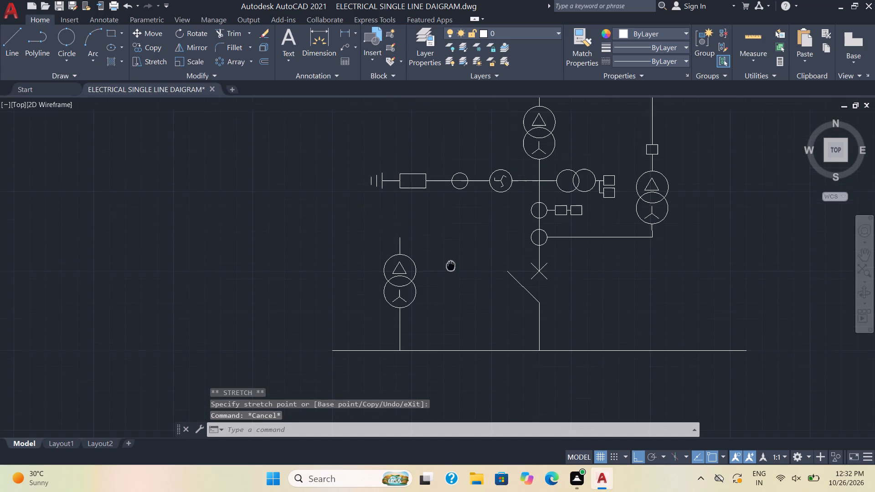
{"action": "middle_click_drag", "start_coordinate": [451, 266], "coordinate": [451, 276]}
{"action": "middle_click_drag", "start_coordinate": [479, 164], "coordinate": [468, 241]}
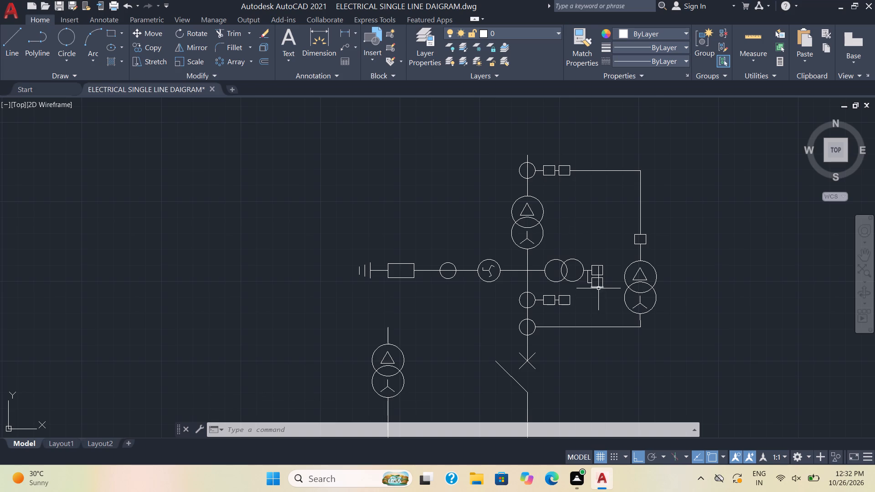
{"action": "scroll", "coordinate": [603, 294], "scroll_direction": "up", "scroll_amount": 3}
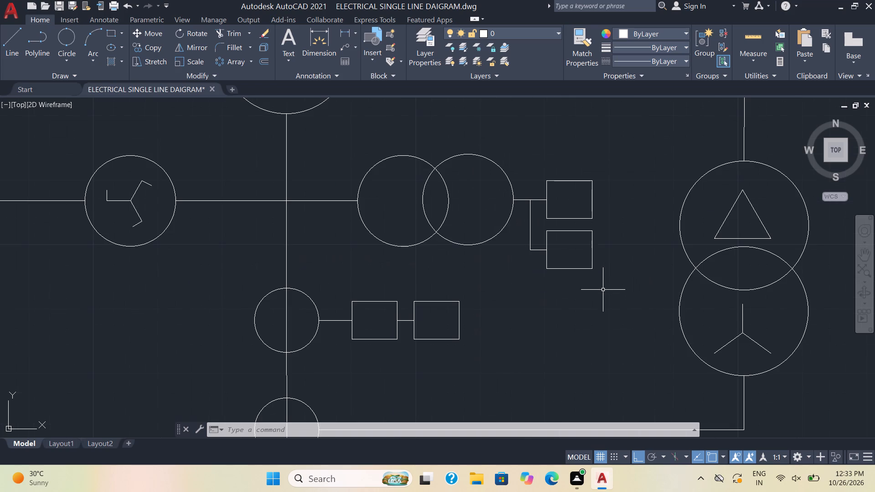
{"action": "left_click", "coordinate": [603, 289]}
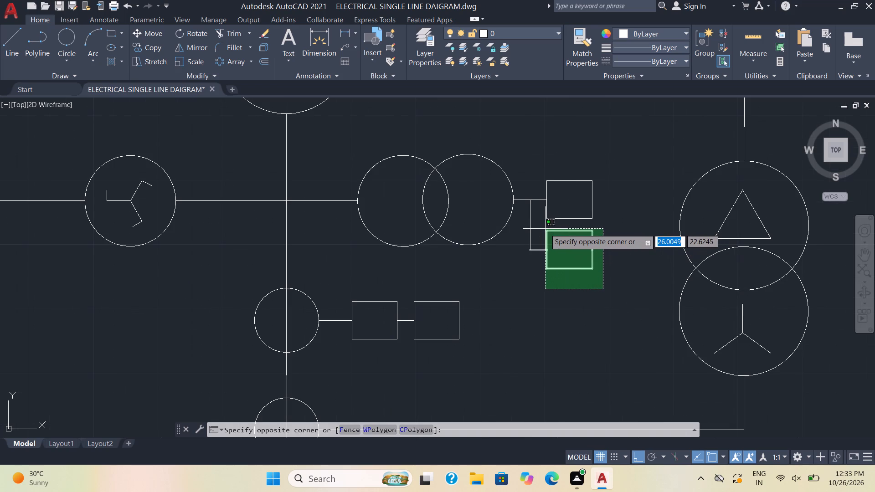
{"action": "left_click", "coordinate": [545, 229]}
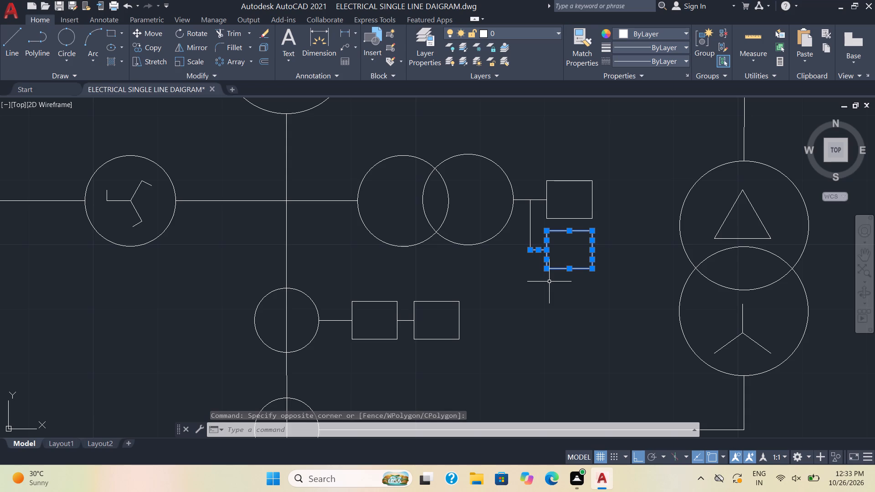
{"action": "type", "text": "CO"}
{"action": "key", "text": "Return"}
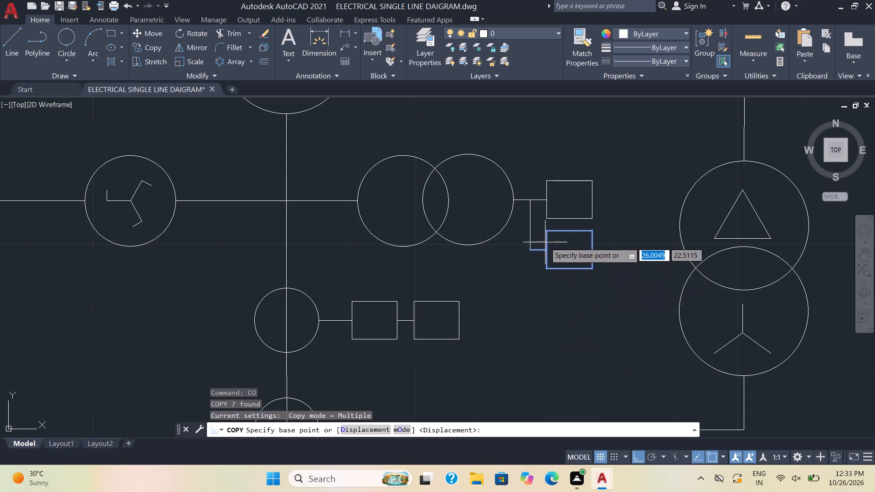
{"action": "left_click", "coordinate": [569, 272]}
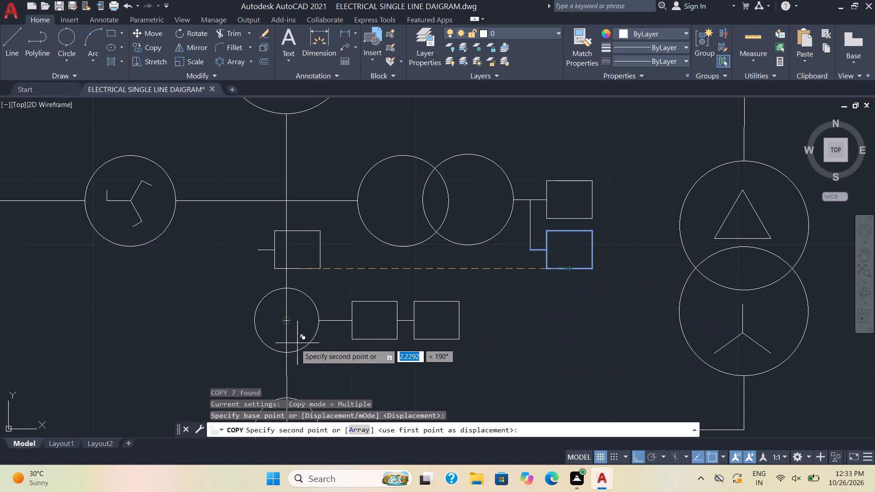
{"action": "scroll", "coordinate": [245, 339], "scroll_direction": "down", "scroll_amount": 3}
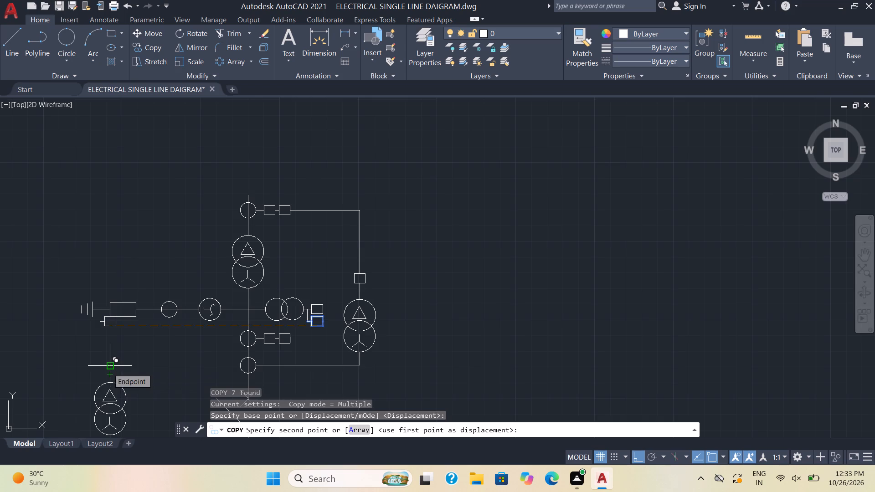
{"action": "scroll", "coordinate": [108, 369], "scroll_direction": "up", "scroll_amount": 2}
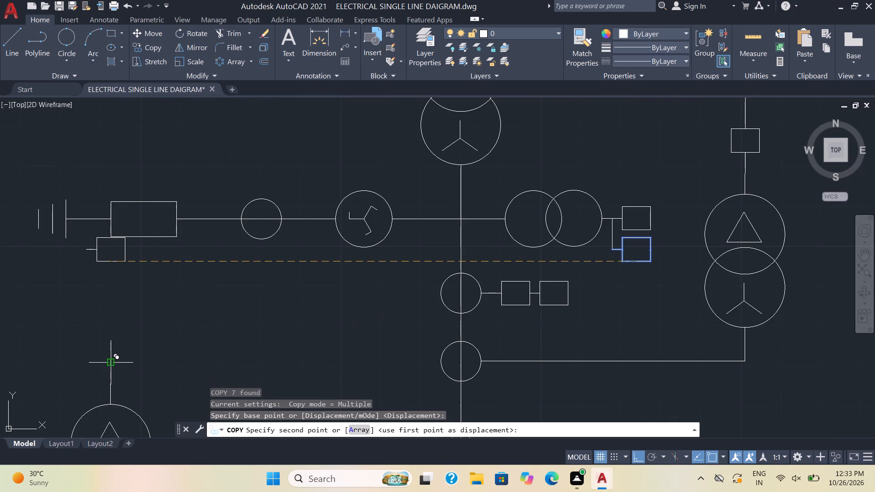
{"action": "scroll", "coordinate": [111, 365], "scroll_direction": "up", "scroll_amount": 2}
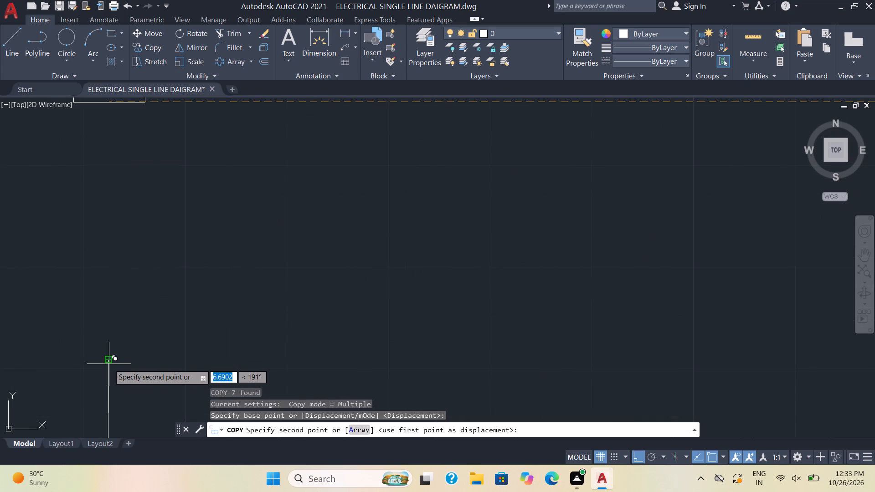
{"action": "left_click", "coordinate": [109, 362]}
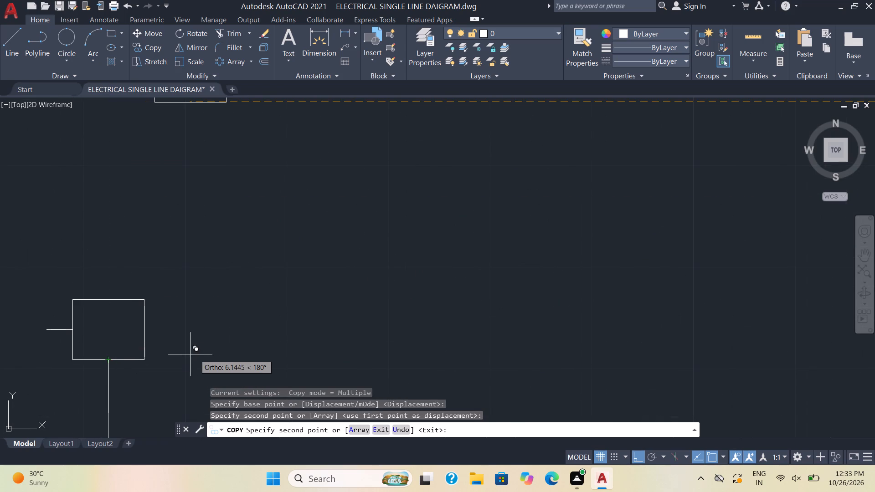
{"action": "scroll", "coordinate": [195, 354], "scroll_direction": "down", "scroll_amount": 3}
{"action": "key", "text": "Escape"}
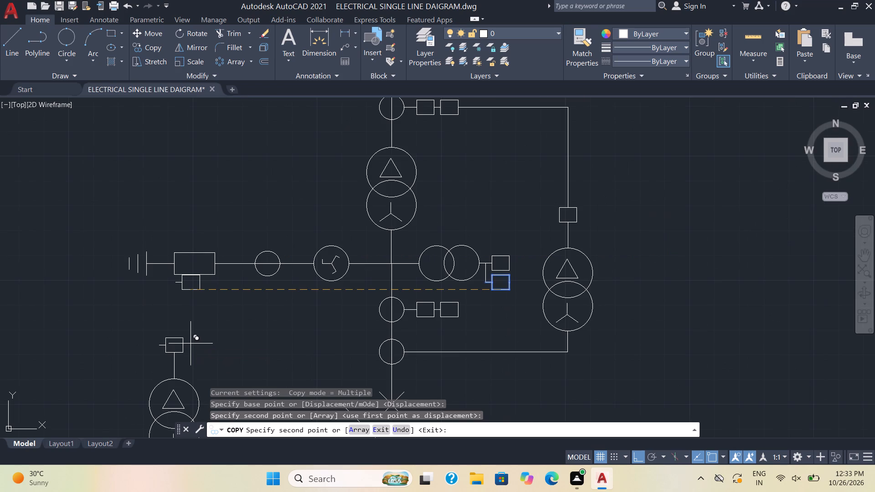
Trim away the leftover horizontal stub on the side of the square above the copied transformer.
{"action": "type", "text": "TR"}
{"action": "key", "text": "Return"}
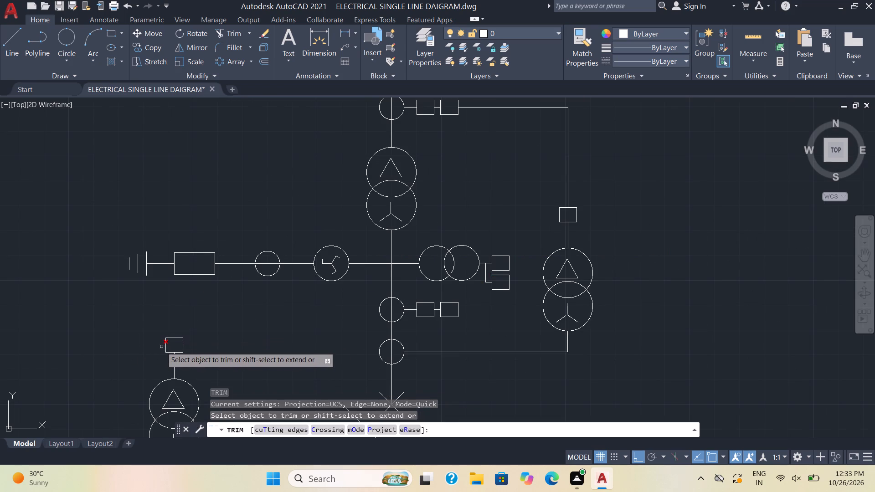
{"action": "left_click", "coordinate": [161, 347]}
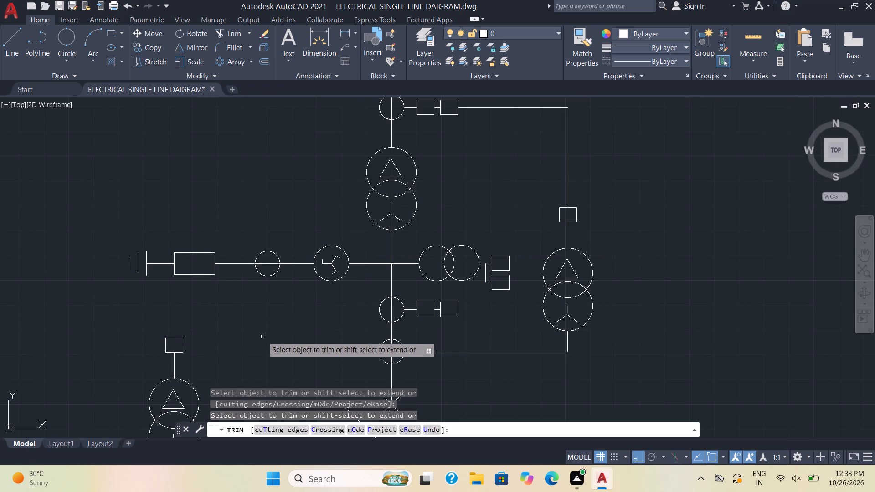
{"action": "scroll", "coordinate": [260, 344], "scroll_direction": "down", "scroll_amount": 1}
{"action": "key", "text": "Escape"}
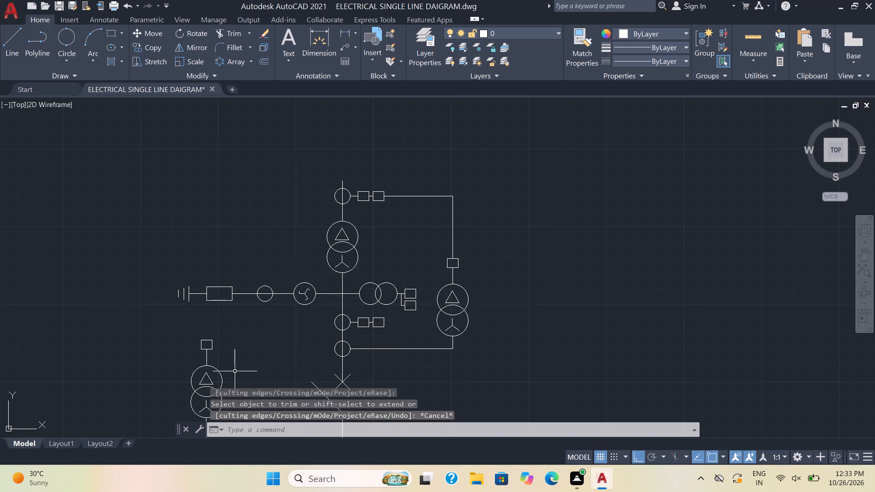
Delete the star lines and the delta triangle inside the copied transformer's two circles.
{"action": "scroll", "coordinate": [232, 374], "scroll_direction": "up", "scroll_amount": 2}
{"action": "middle_click_drag", "start_coordinate": [233, 360], "coordinate": [248, 178]}
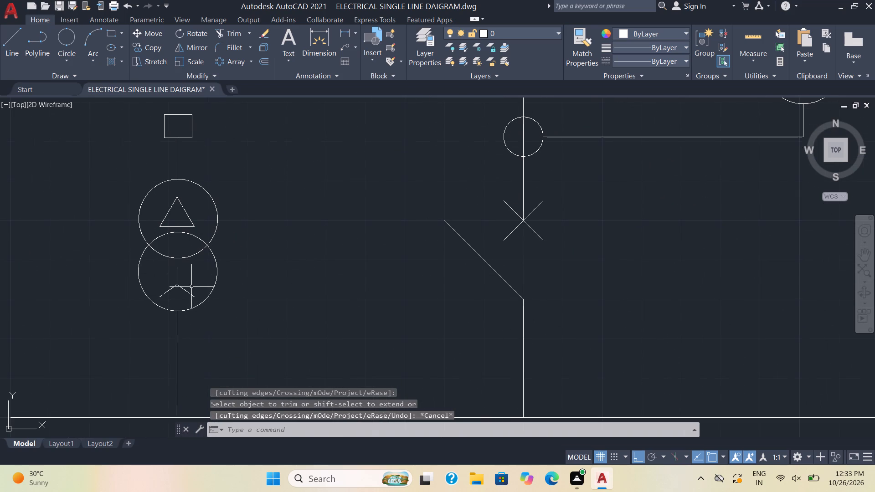
{"action": "left_click_drag", "start_coordinate": [194, 295], "coordinate": [171, 282]}
{"action": "left_click", "coordinate": [177, 269]}
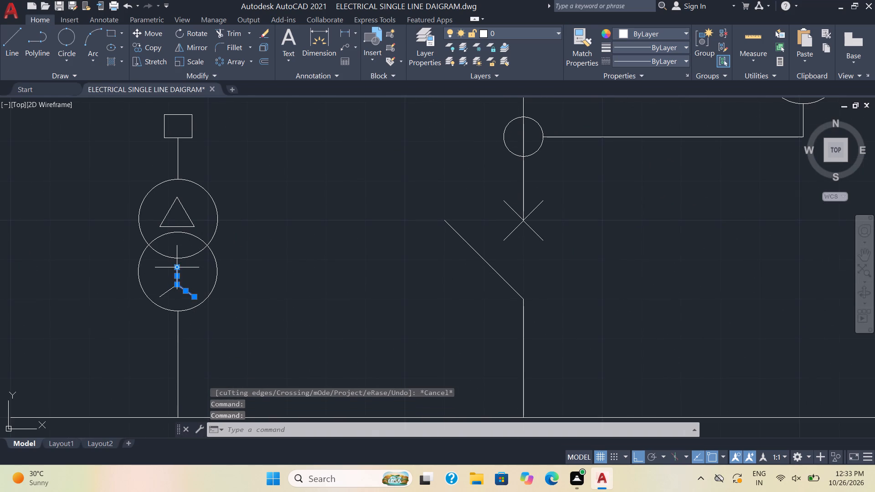
{"action": "left_click", "coordinate": [167, 290]}
{"action": "left_click", "coordinate": [204, 230]}
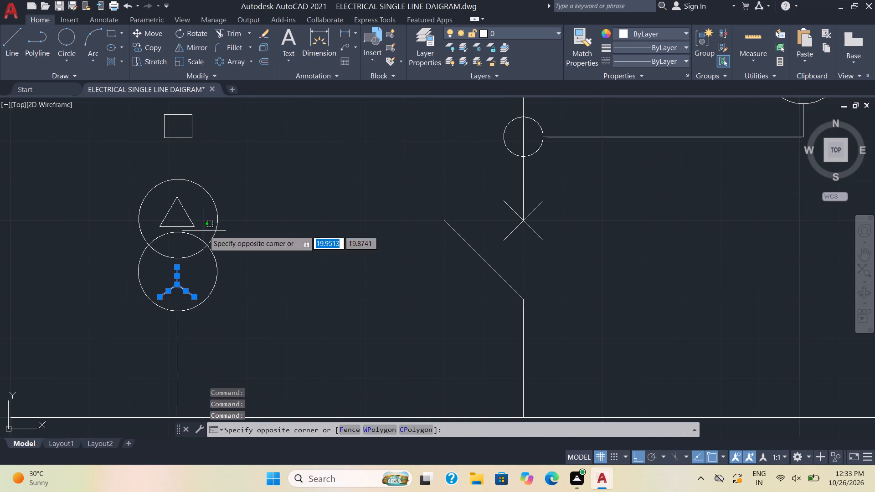
{"action": "left_click", "coordinate": [182, 210]}
{"action": "key", "text": "Delete"}
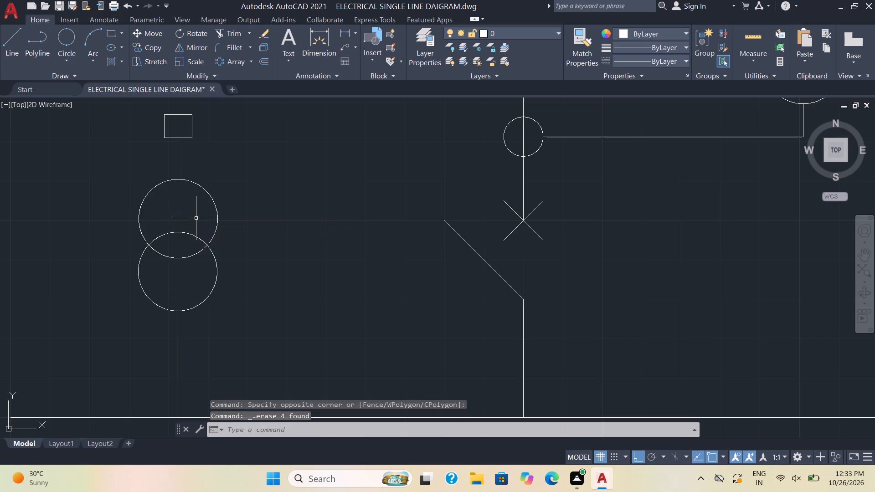
Copy the square and its vertical line above the copied transformer about 0.65 units horizontally toward the main branch.
{"action": "scroll", "coordinate": [196, 218], "scroll_direction": "down", "scroll_amount": 3}
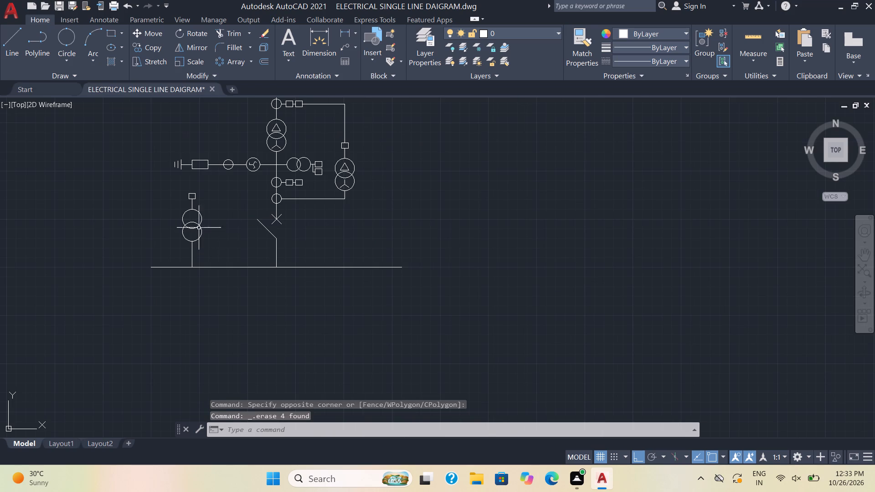
{"action": "scroll", "coordinate": [207, 209], "scroll_direction": "up", "scroll_amount": 2}
{"action": "middle_click_drag", "start_coordinate": [218, 212], "coordinate": [219, 214]}
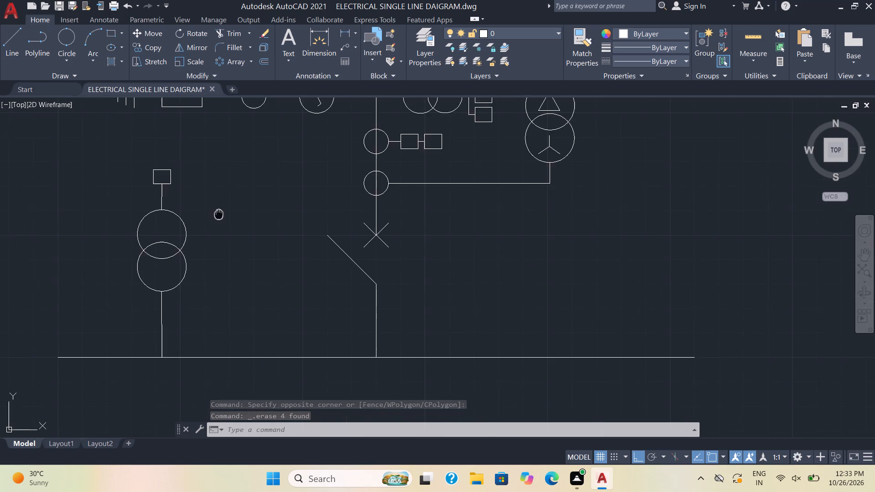
{"action": "middle_click_drag", "start_coordinate": [219, 214], "coordinate": [237, 241]}
{"action": "left_click", "coordinate": [196, 215]}
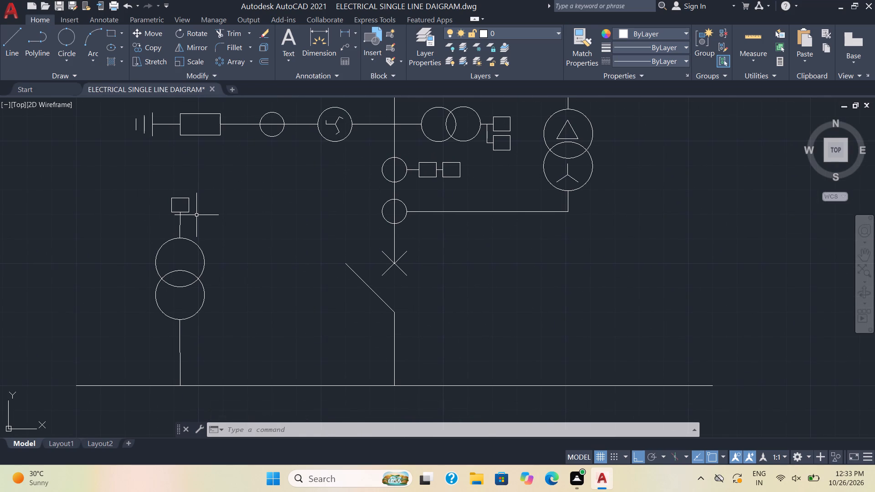
{"action": "left_click", "coordinate": [165, 196]}
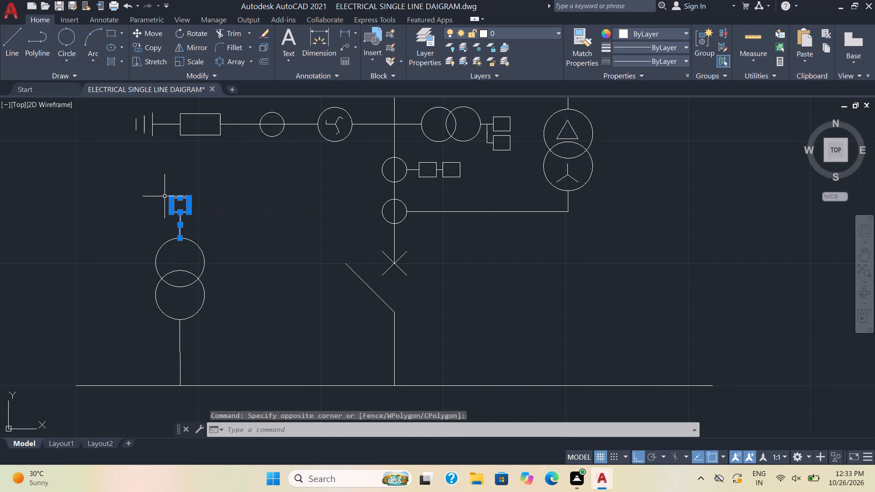
{"action": "key", "text": "c"}
{"action": "key", "text": "o"}
{"action": "key", "text": "Return"}
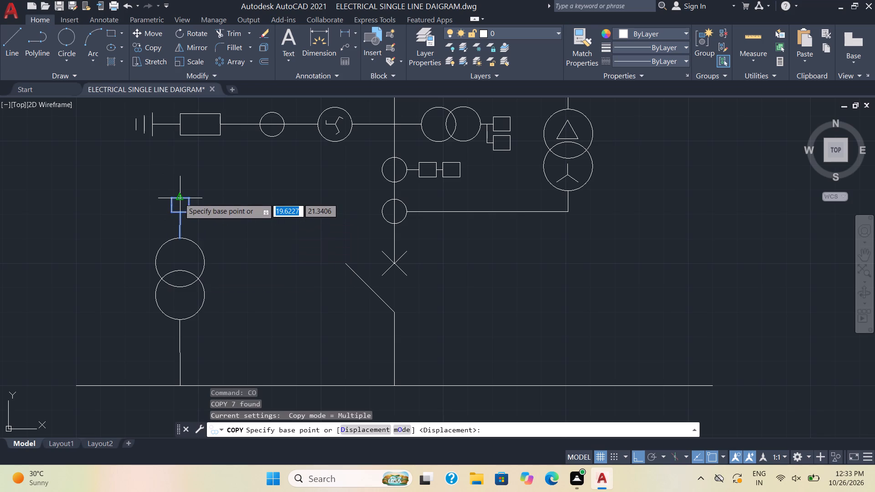
{"action": "left_click", "coordinate": [179, 198]}
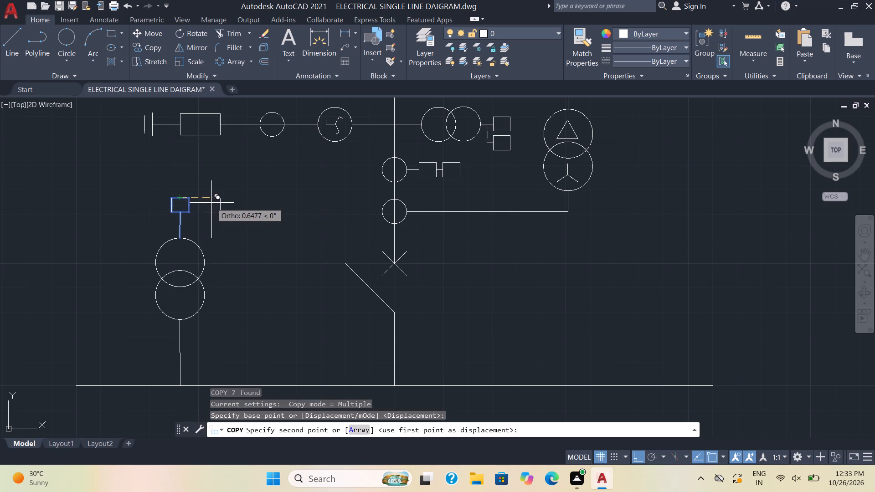
{"action": "left_click", "coordinate": [211, 203]}
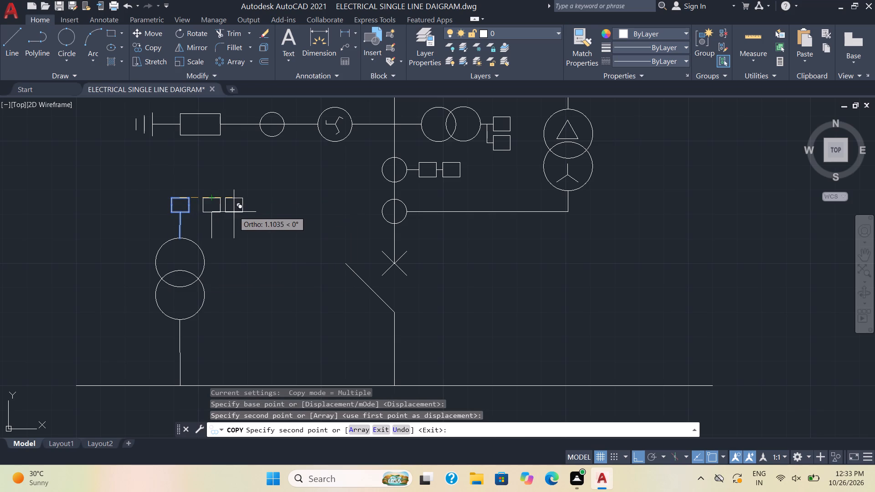
{"action": "key", "text": "Escape"}
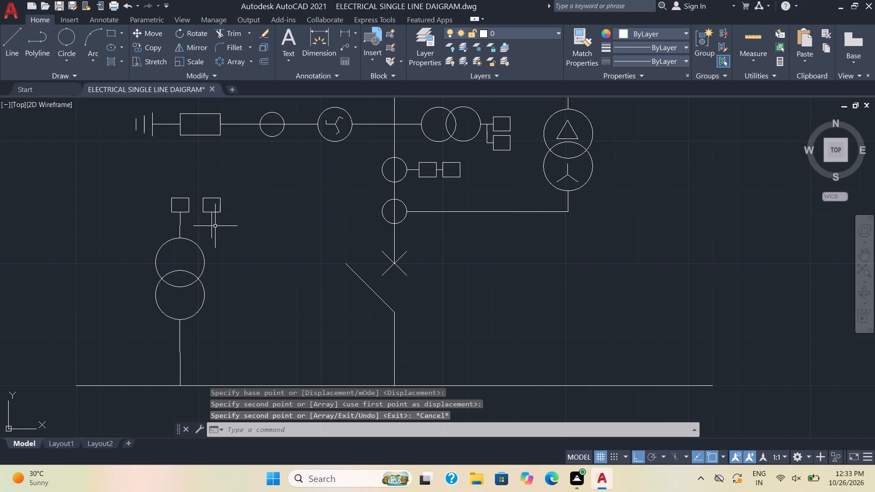
Delete the vertical line below the second square above the copied transformer.
{"action": "left_click", "coordinate": [211, 233]}
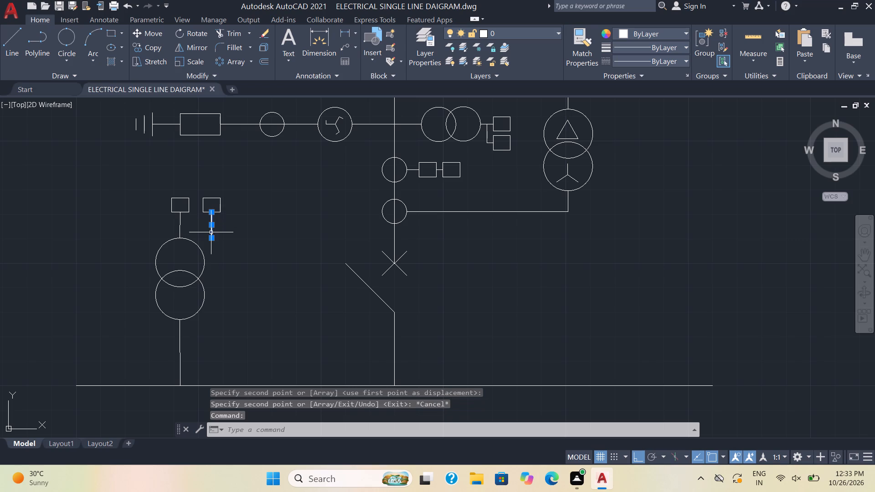
{"action": "key", "text": "Delete"}
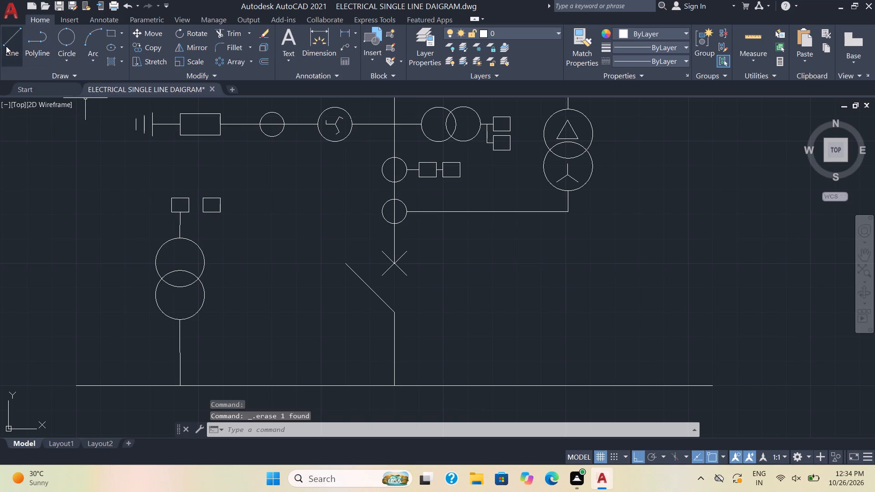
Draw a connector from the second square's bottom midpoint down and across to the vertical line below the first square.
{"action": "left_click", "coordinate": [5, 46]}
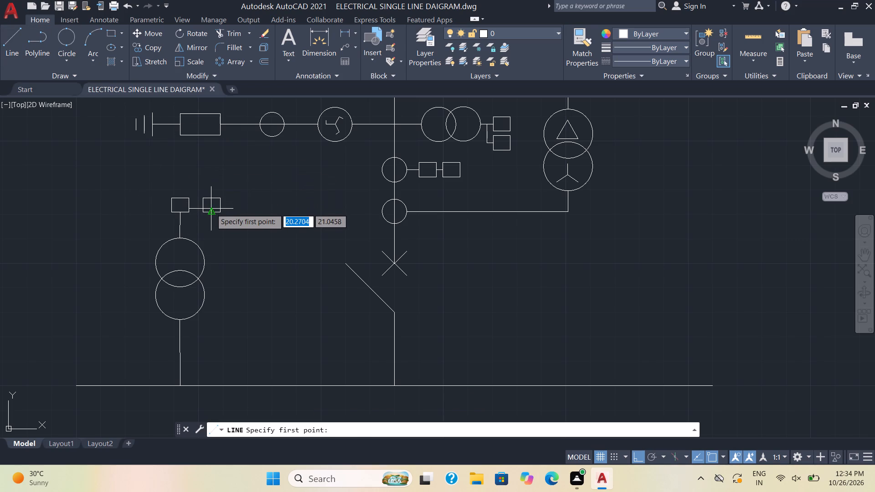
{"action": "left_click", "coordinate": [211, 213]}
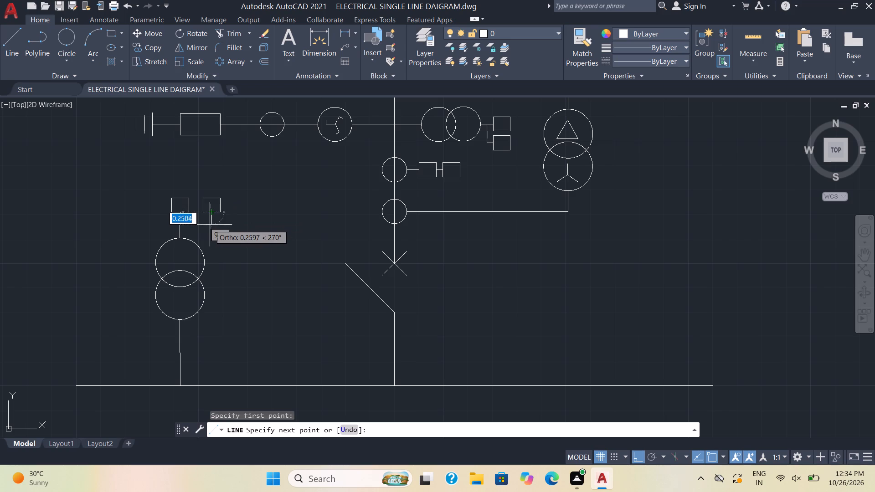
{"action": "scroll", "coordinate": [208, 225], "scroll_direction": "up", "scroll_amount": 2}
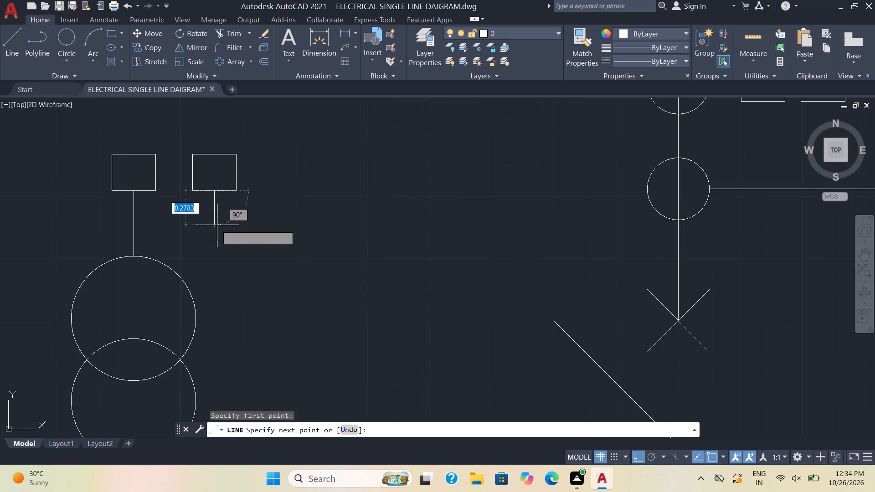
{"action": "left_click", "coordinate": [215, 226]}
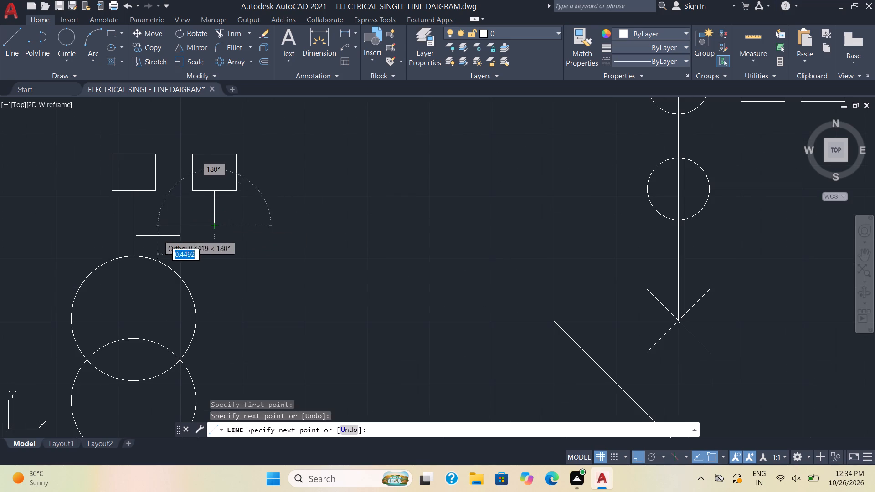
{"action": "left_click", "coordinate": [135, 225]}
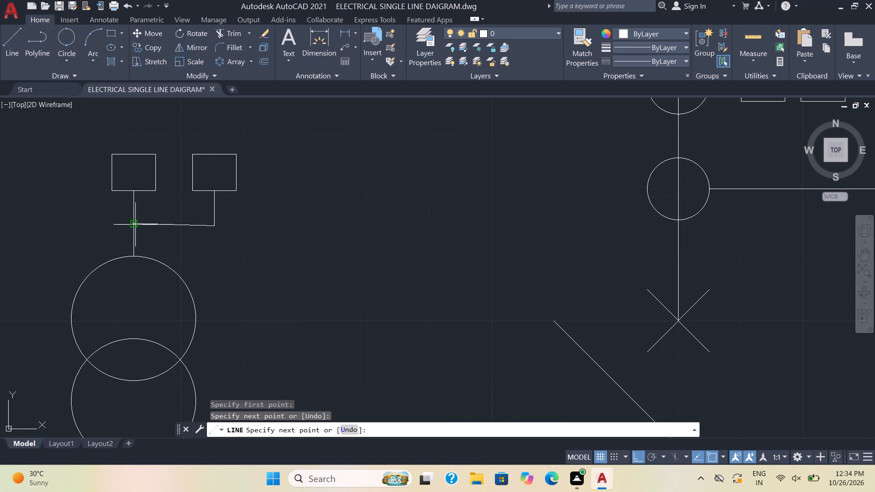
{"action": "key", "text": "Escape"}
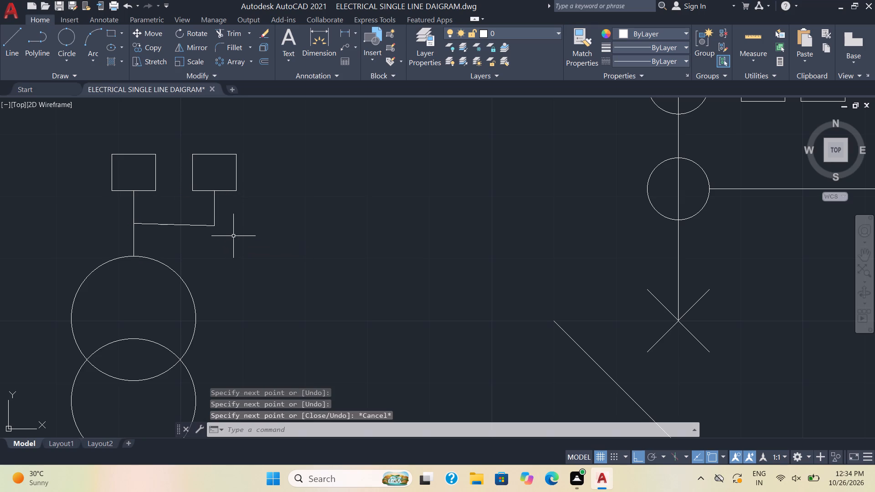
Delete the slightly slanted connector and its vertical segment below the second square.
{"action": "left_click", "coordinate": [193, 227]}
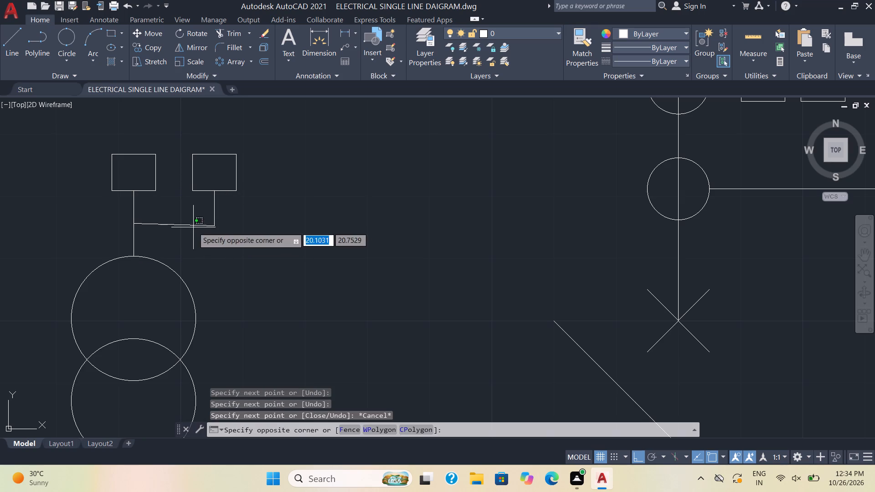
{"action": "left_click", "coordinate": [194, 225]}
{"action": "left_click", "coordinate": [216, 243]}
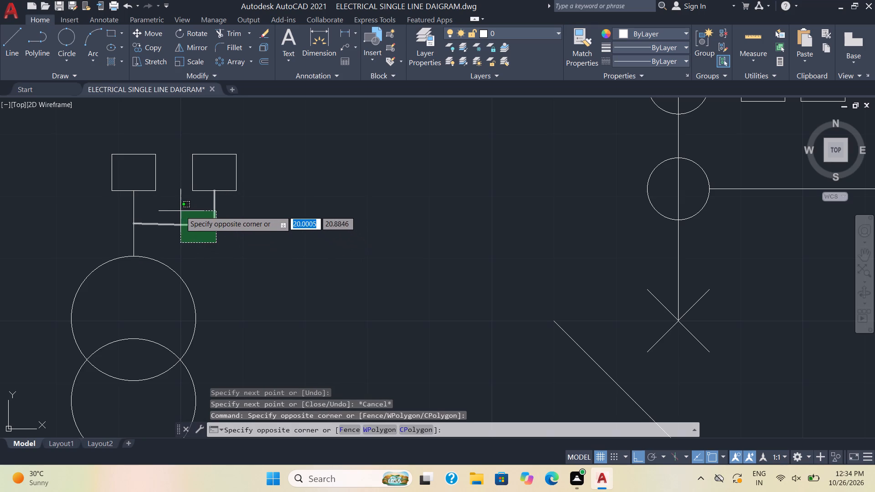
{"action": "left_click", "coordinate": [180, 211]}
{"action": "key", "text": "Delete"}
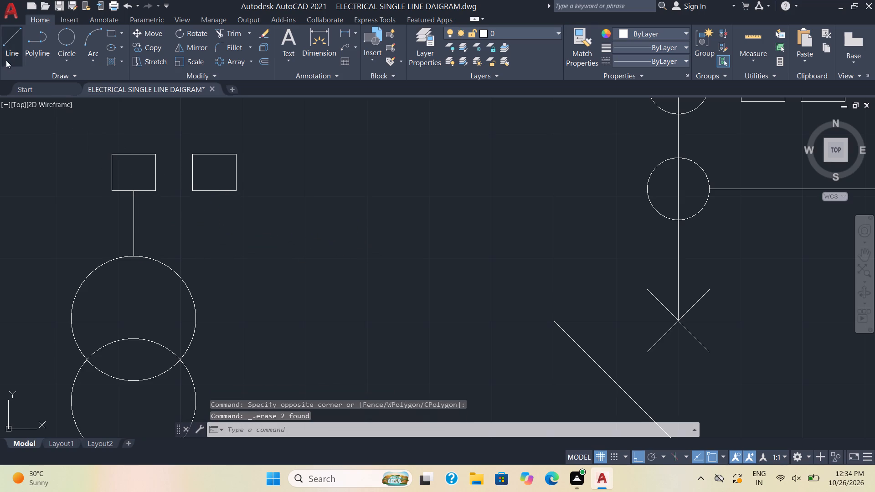
Draw a connector from the second square's bottom midpoint, about 0.26 units down, and horizontally to the midpoint of the first square's vertical line.
{"action": "left_click", "coordinate": [7, 47]}
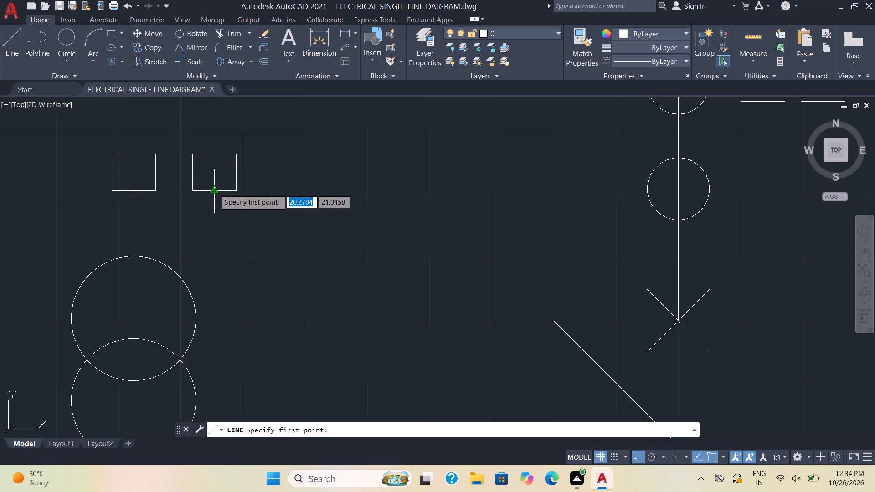
{"action": "left_click", "coordinate": [215, 189]}
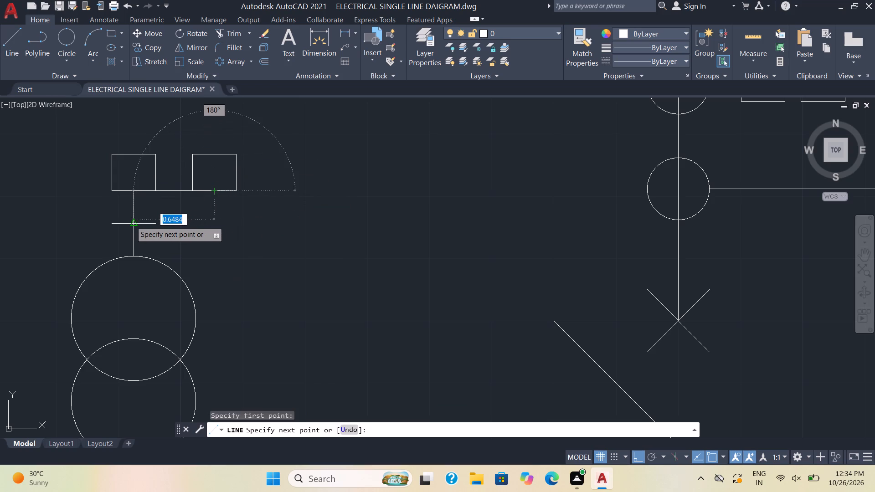
{"action": "left_click", "coordinate": [214, 224]}
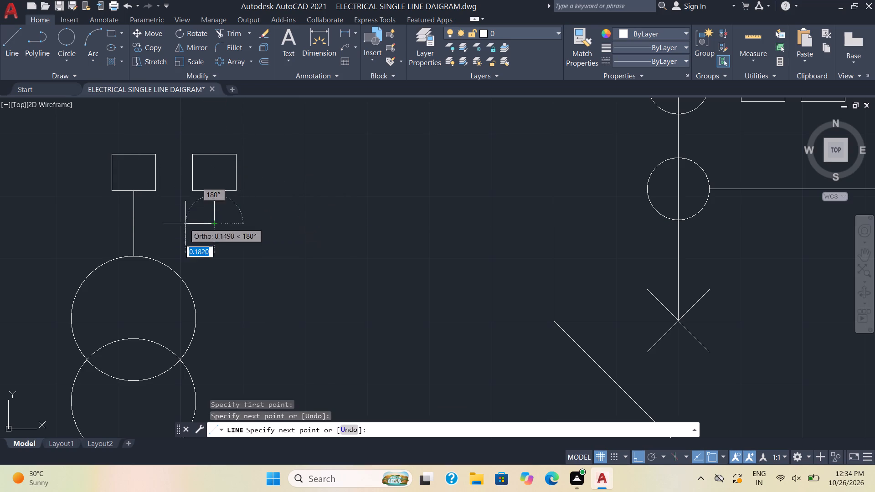
{"action": "left_click", "coordinate": [135, 224]}
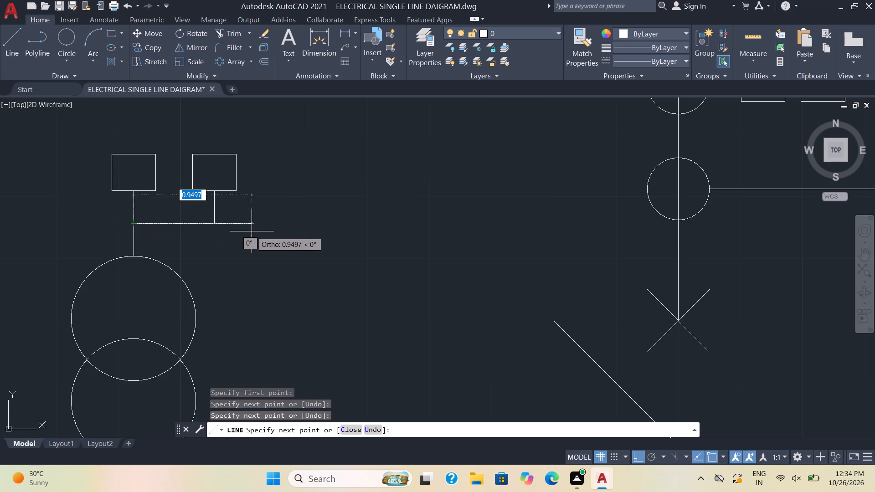
{"action": "key", "text": "Escape"}
Stretch the second square above the copied transformer, with its connector, about 0.2 units horizontally toward the first square.
{"action": "scroll", "coordinate": [271, 231], "scroll_direction": "down", "scroll_amount": 3}
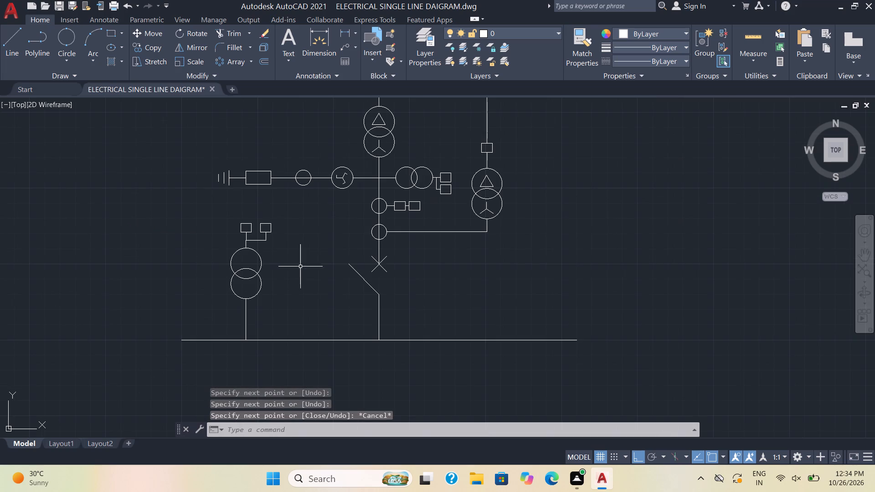
{"action": "middle_click_drag", "start_coordinate": [323, 287], "coordinate": [240, 296]}
{"action": "scroll", "coordinate": [368, 301], "scroll_direction": "down", "scroll_amount": 1}
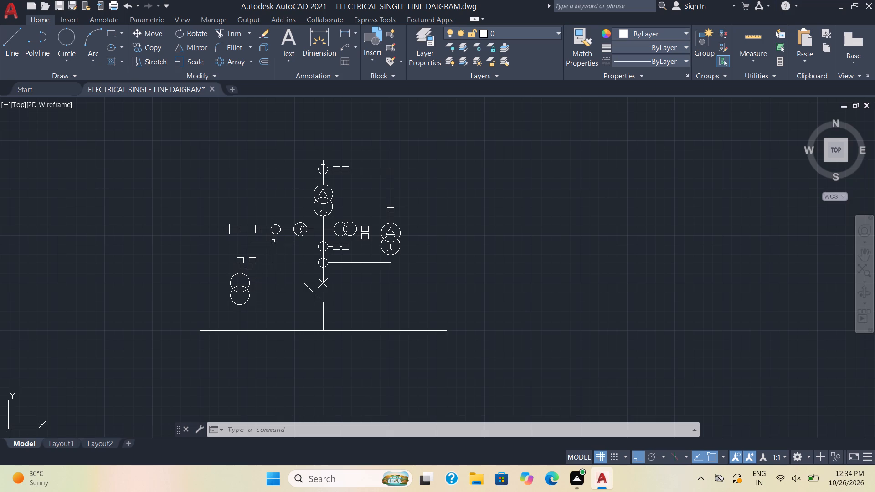
{"action": "scroll", "coordinate": [273, 241], "scroll_direction": "up", "scroll_amount": 2}
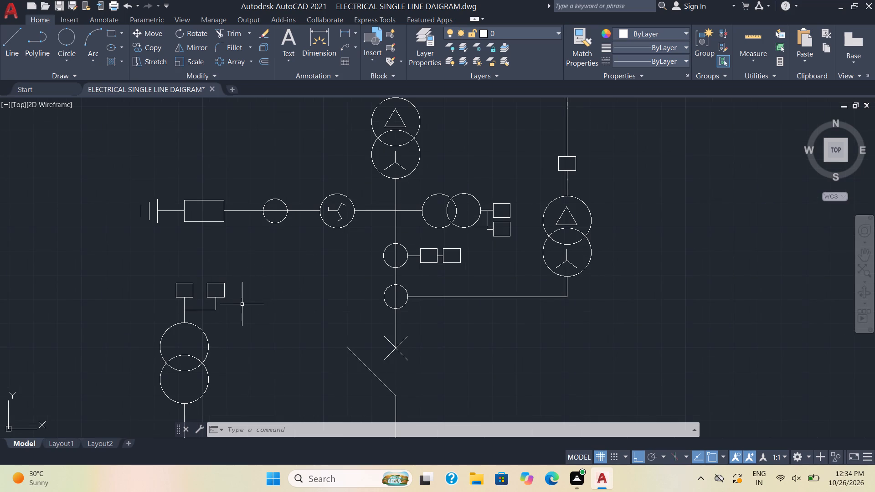
{"action": "left_click", "coordinate": [236, 303]}
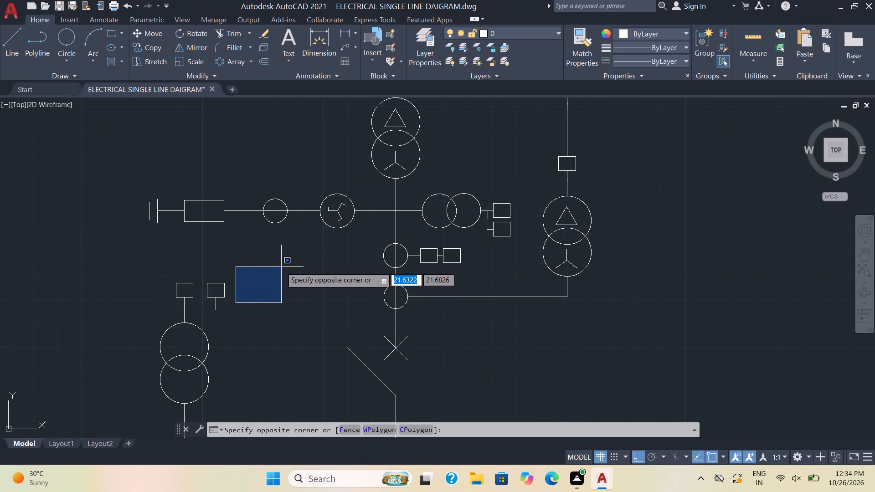
{"action": "key", "text": "Escape"}
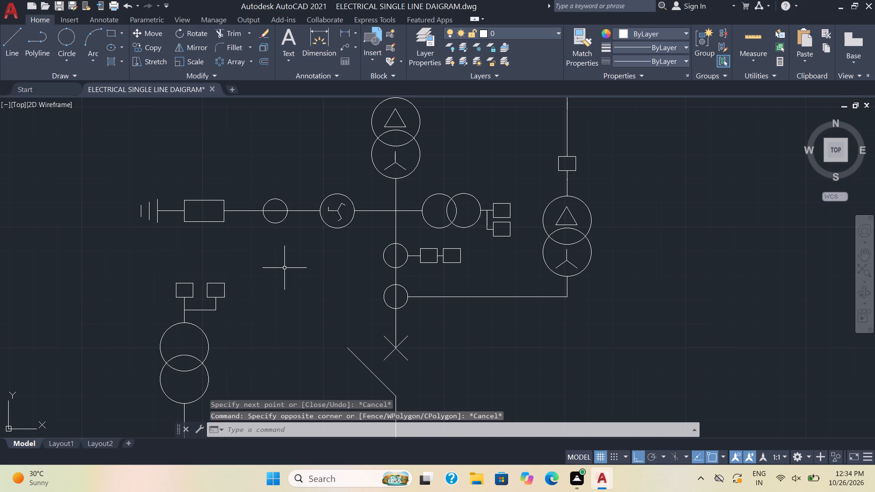
{"action": "left_click", "coordinate": [232, 300]}
{"action": "left_click", "coordinate": [201, 277]}
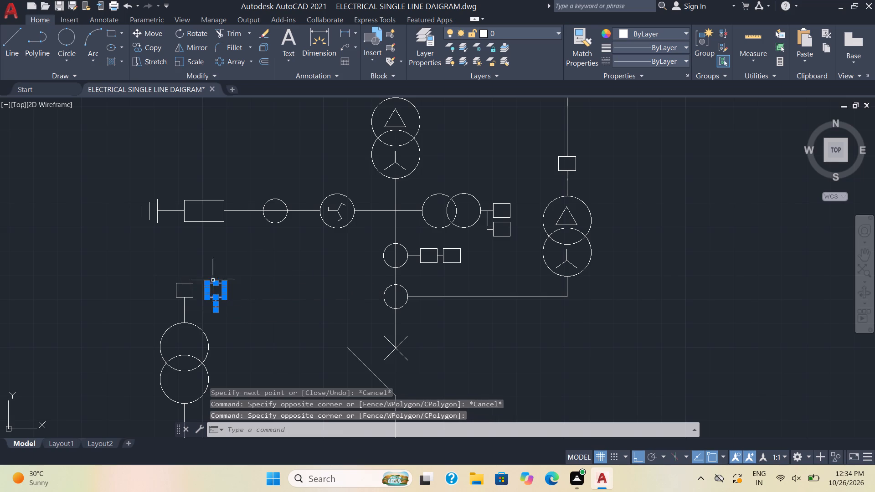
{"action": "left_click", "coordinate": [208, 311]}
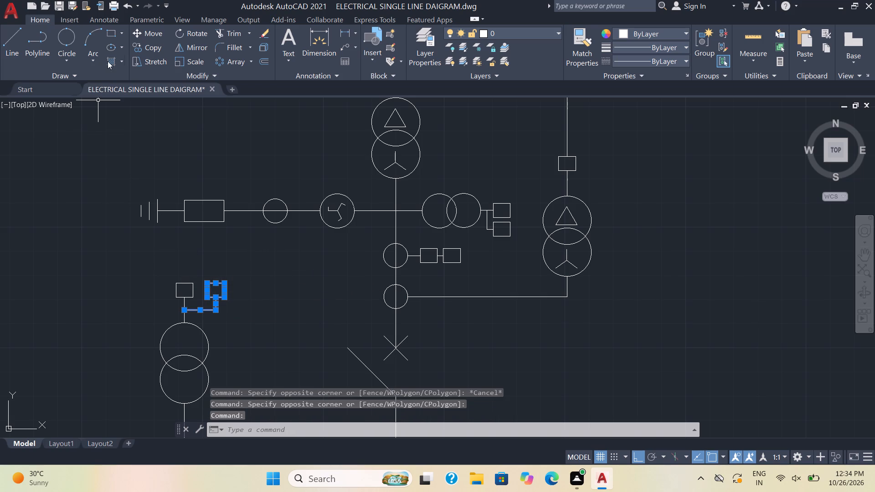
{"action": "left_click", "coordinate": [148, 62]}
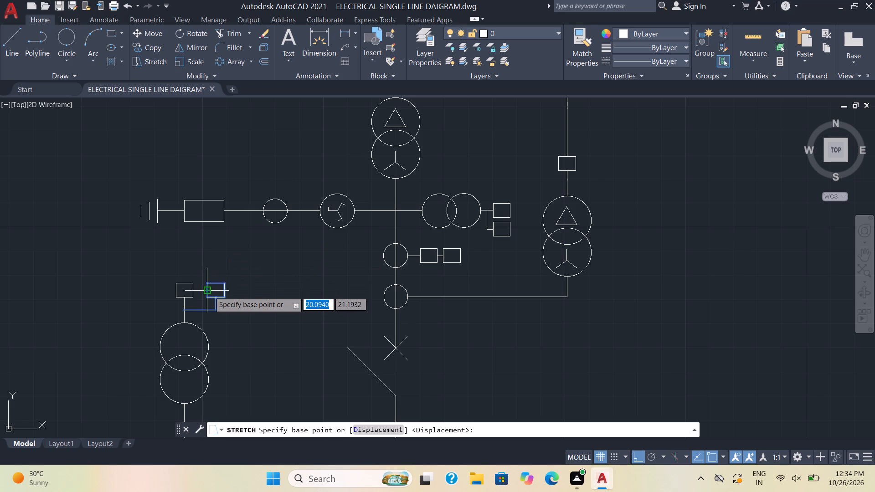
{"action": "left_click", "coordinate": [209, 292]}
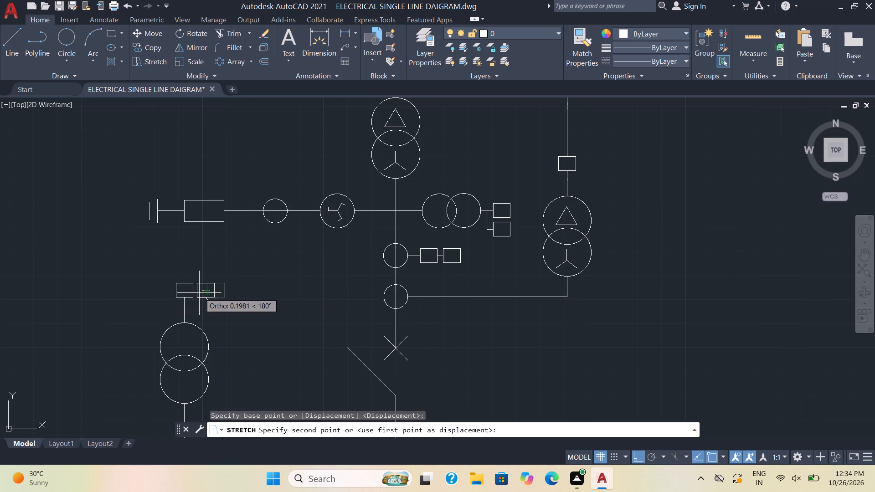
{"action": "left_click", "coordinate": [199, 291]}
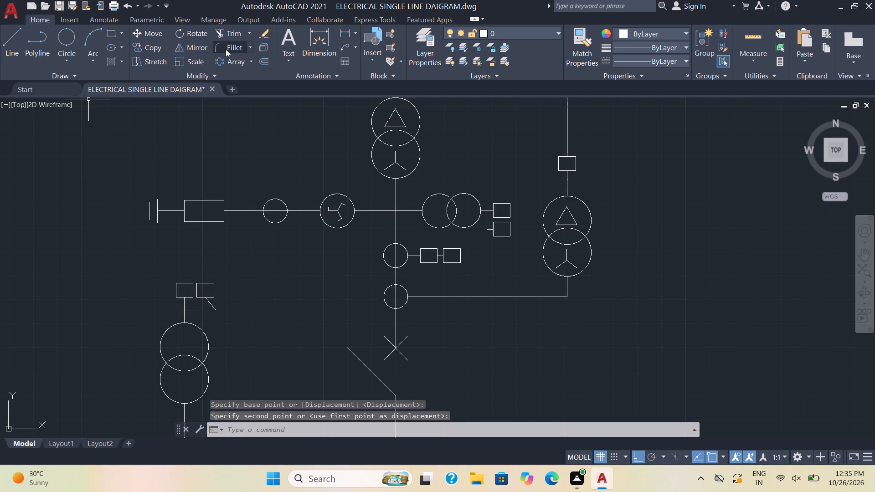
Trim away the slanted line below the second square and the horizontal connector's overhang past the first square's vertical line.
{"action": "left_click", "coordinate": [155, 62]}
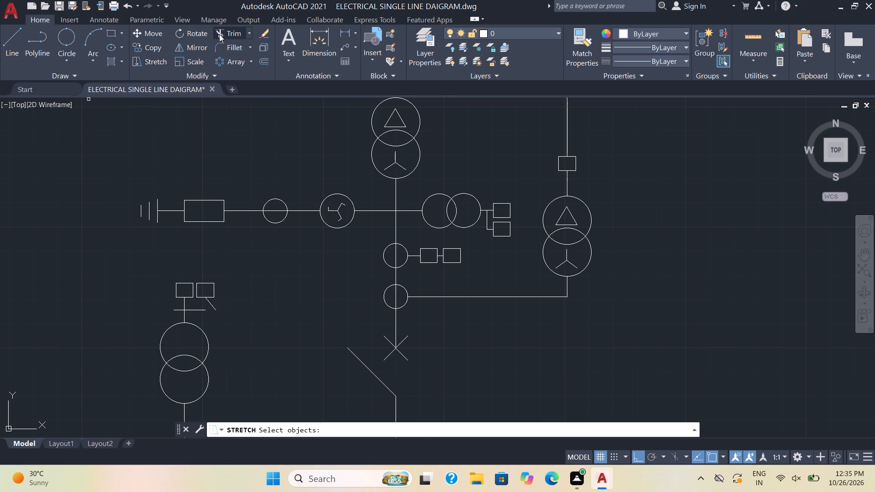
{"action": "left_click", "coordinate": [219, 34]}
{"action": "left_click", "coordinate": [211, 306]}
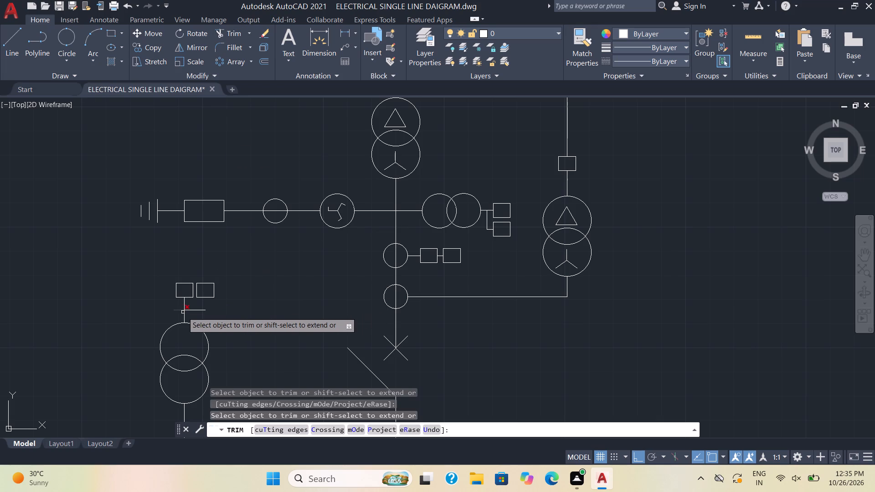
{"action": "left_click", "coordinate": [181, 310]}
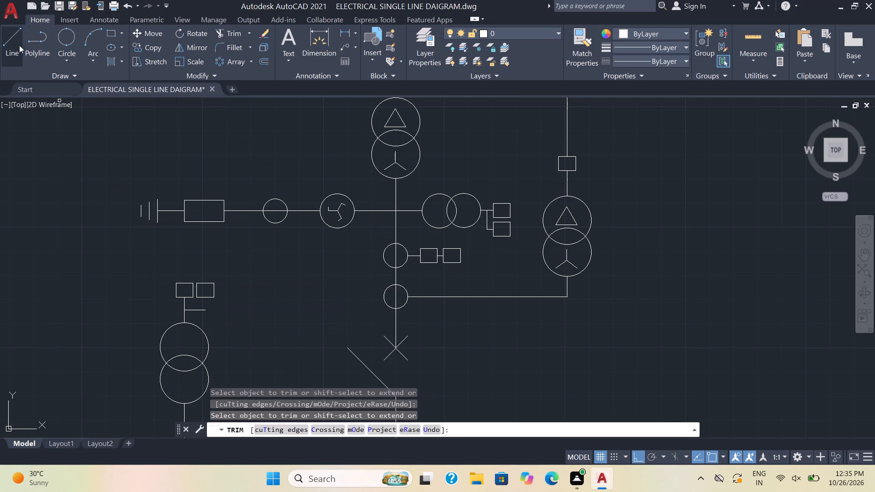
Draw a vertical line about 0.26 units long from the horizontal connector's free end up to the second square's bottom midpoint.
{"action": "left_click", "coordinate": [17, 50]}
{"action": "left_click", "coordinate": [202, 311]}
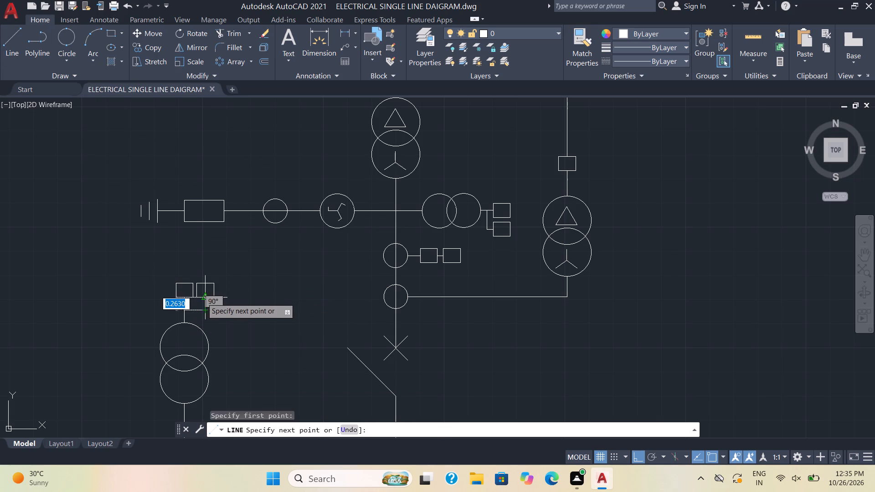
{"action": "left_click", "coordinate": [201, 295]}
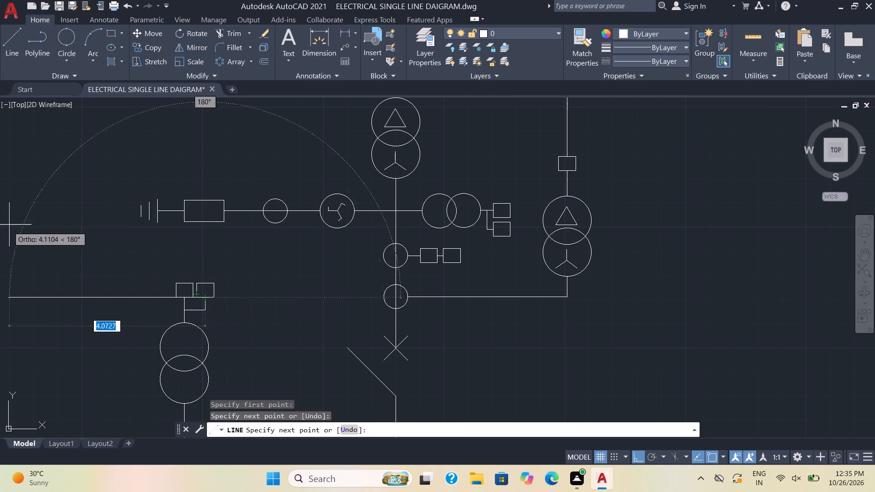
{"action": "key", "text": "Escape"}
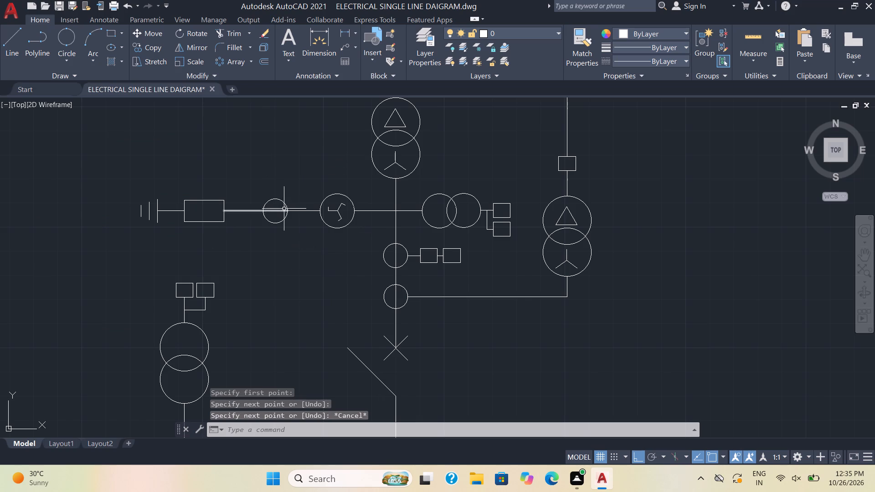
Copy the lower square beside the double-circle branch, with its short stub, to just below the small circle on the earthed branch.
{"action": "left_click", "coordinate": [517, 246]}
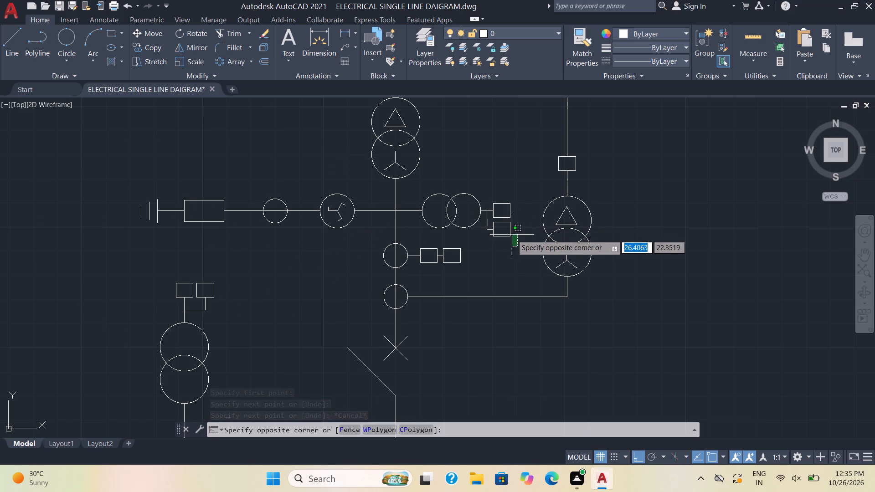
{"action": "left_click", "coordinate": [490, 221]}
{"action": "key", "text": "c"}
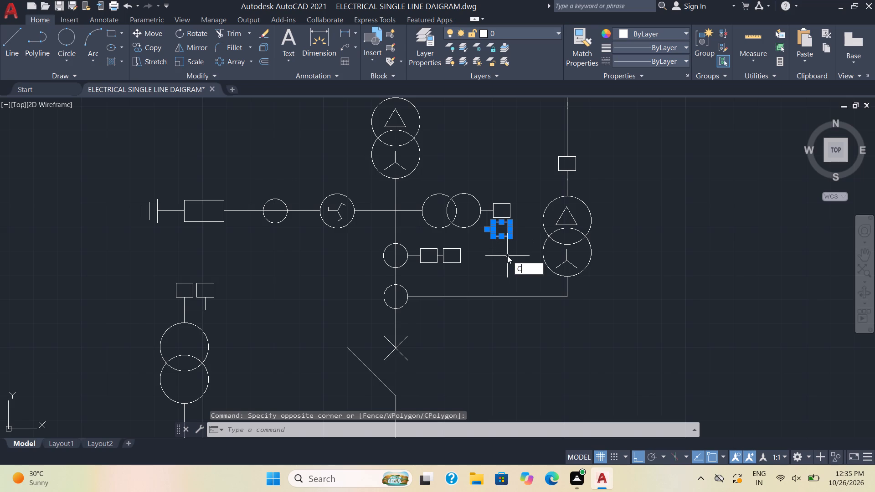
{"action": "key", "text": "o"}
{"action": "key", "text": "Return"}
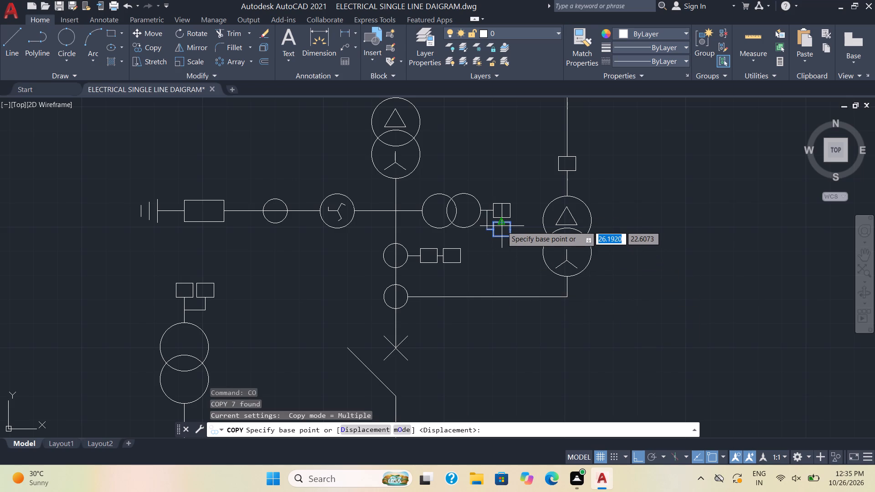
{"action": "left_click", "coordinate": [502, 226]}
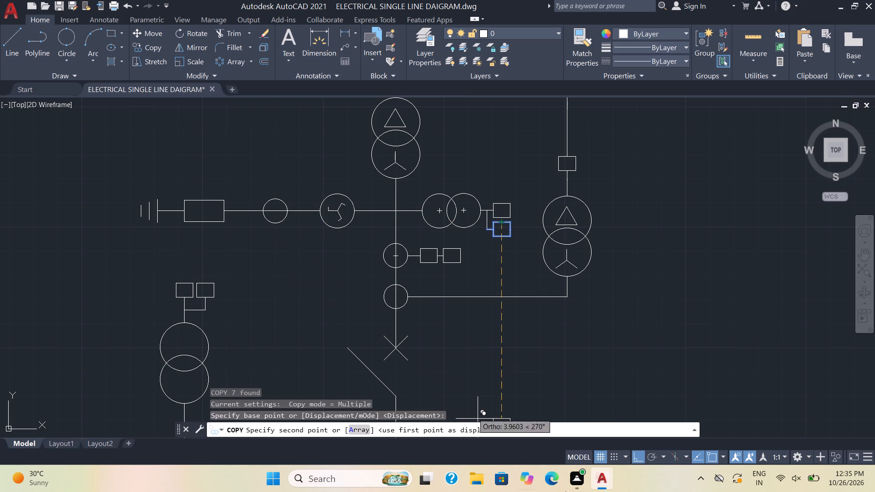
{"action": "left_click", "coordinate": [640, 456]}
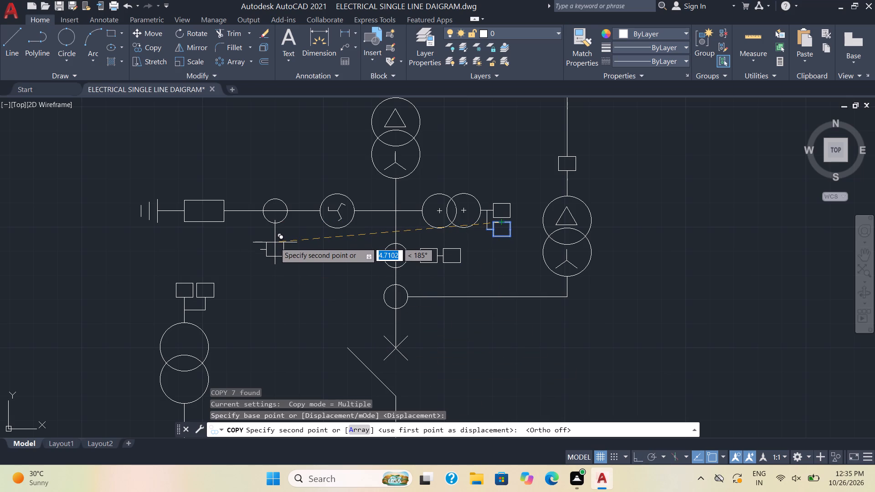
{"action": "left_click", "coordinate": [275, 242]}
{"action": "key", "text": "Escape"}
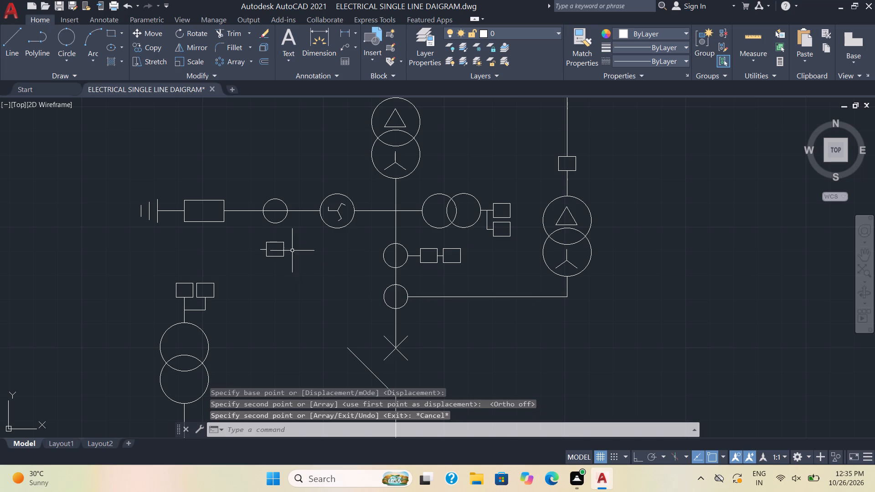
Trim away the short stub attached to the copied square.
{"action": "left_click", "coordinate": [228, 35]}
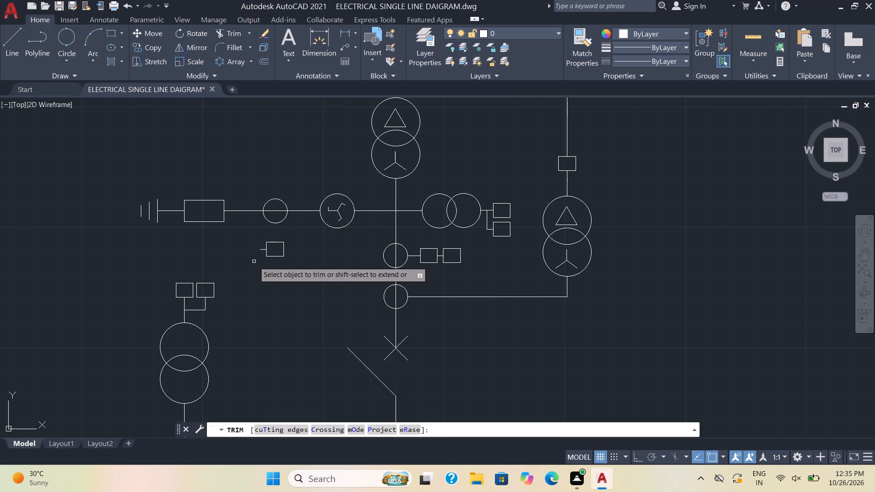
{"action": "scroll", "coordinate": [254, 264], "scroll_direction": "up", "scroll_amount": 2}
{"action": "left_click", "coordinate": [271, 223]}
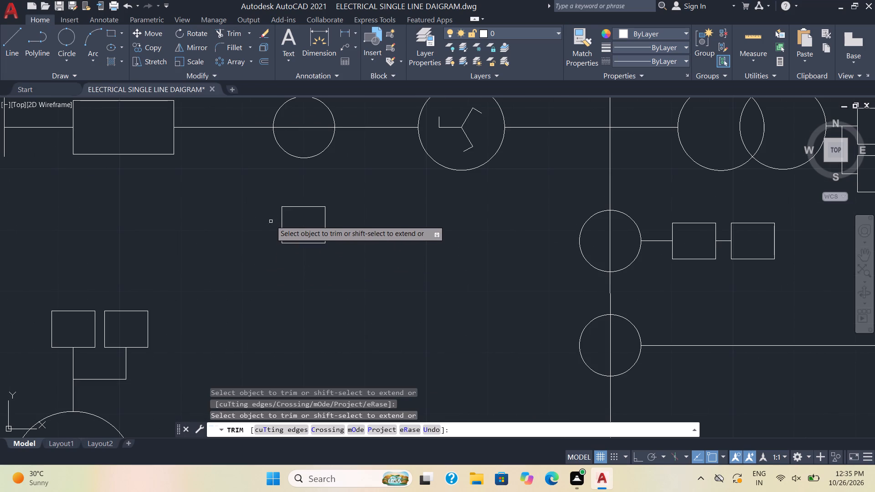
{"action": "key", "text": "Escape"}
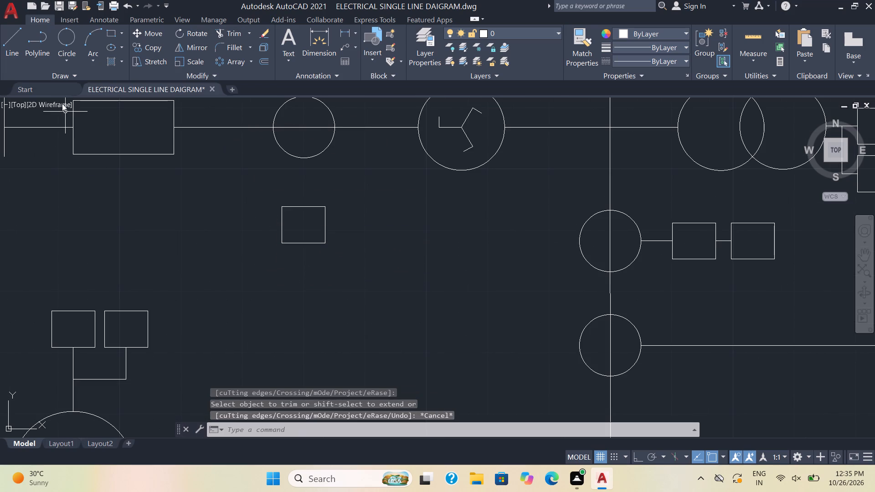
Draw a vertical line about 0.4 units long from the small circle's bottom to the copied square's top midpoint.
{"action": "left_click", "coordinate": [12, 43]}
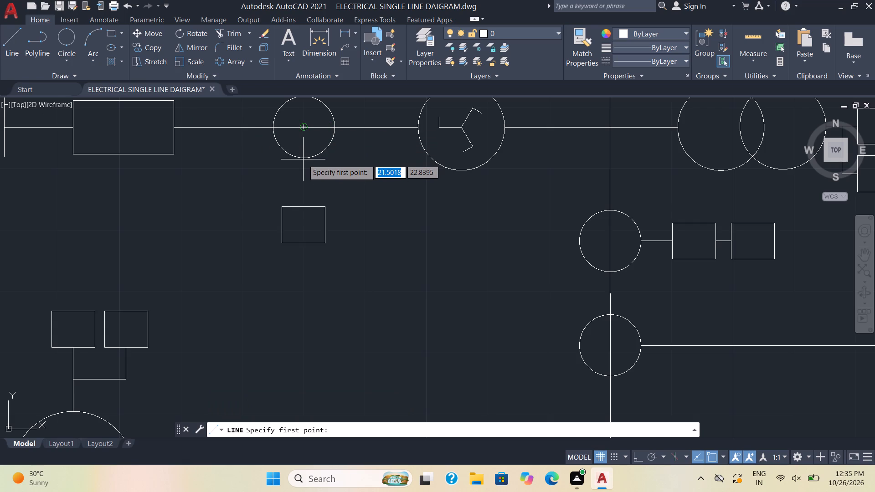
{"action": "left_click", "coordinate": [305, 156]}
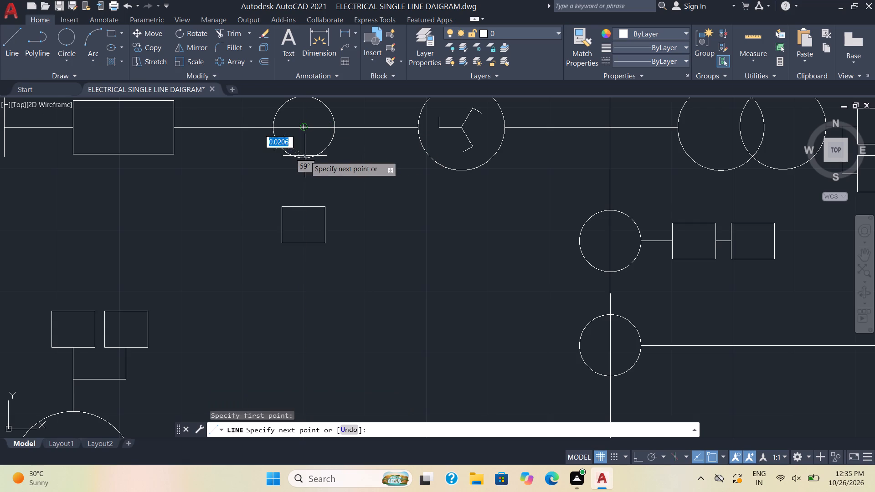
{"action": "left_click", "coordinate": [301, 210]}
{"action": "key", "text": "Escape"}
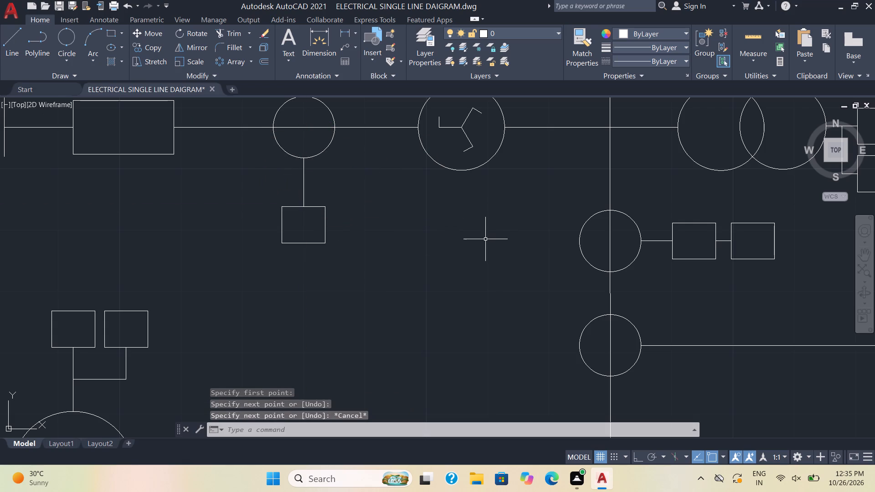
Turn ortho mode on and save the drawing.
{"action": "scroll", "coordinate": [417, 272], "scroll_direction": "down", "scroll_amount": 2}
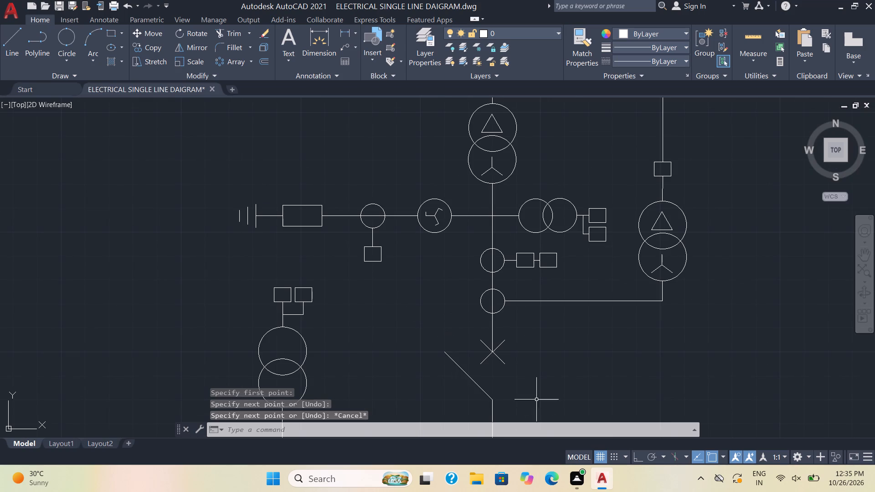
{"action": "left_click", "coordinate": [638, 458]}
{"action": "scroll", "coordinate": [528, 330], "scroll_direction": "down", "scroll_amount": 2}
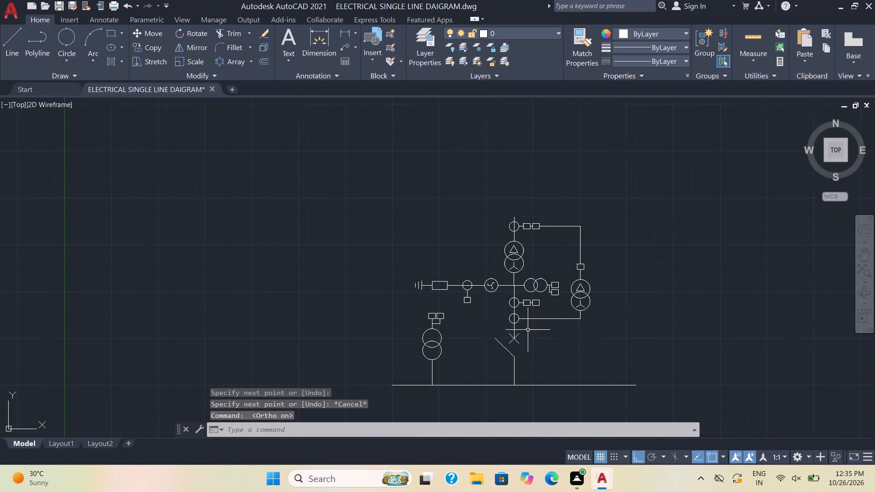
{"action": "middle_click_drag", "start_coordinate": [579, 352], "coordinate": [451, 308]}
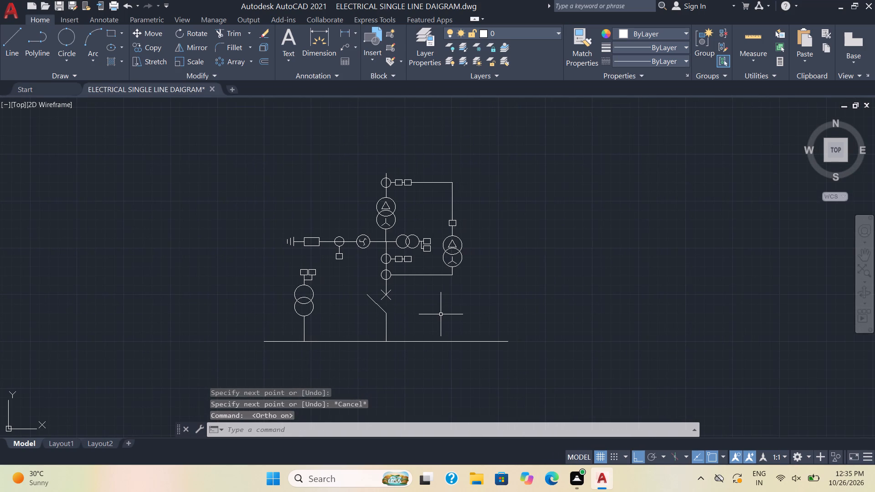
{"action": "key", "text": "ctrl+s"}
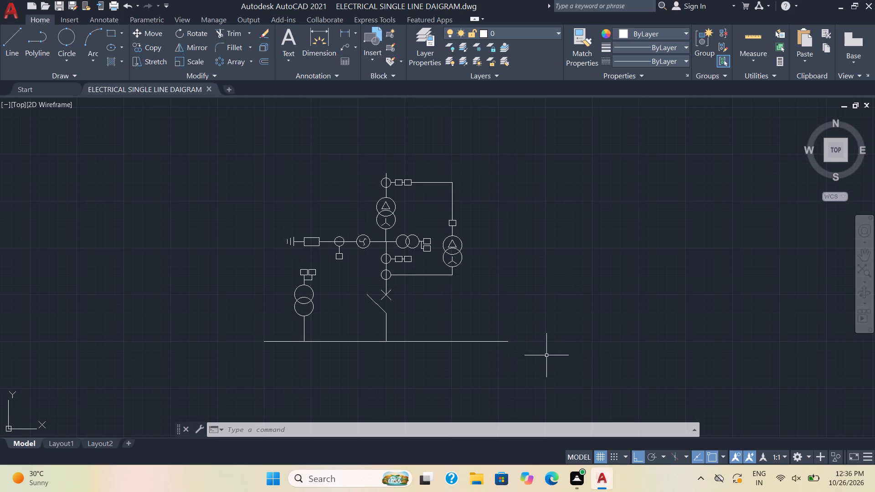
Extend the bottom busbar from its east end with a horizontal line about 5.45 units long.
{"action": "left_click", "coordinate": [10, 50]}
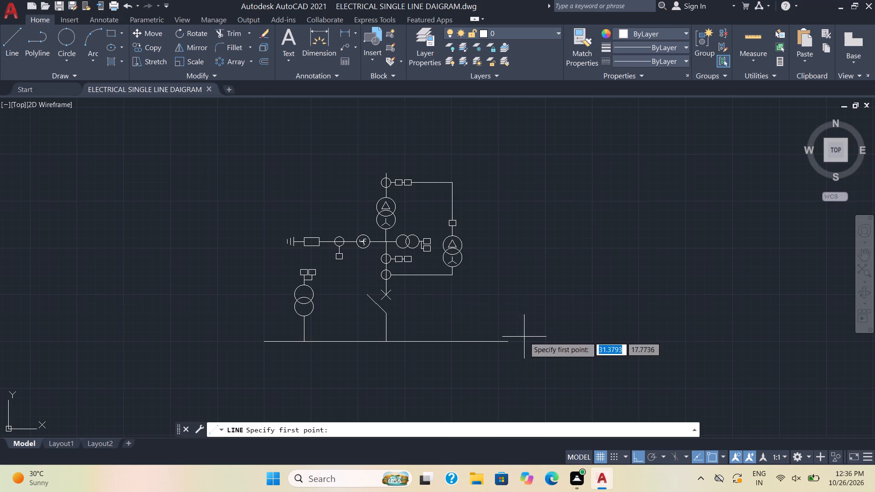
{"action": "left_click", "coordinate": [508, 342]}
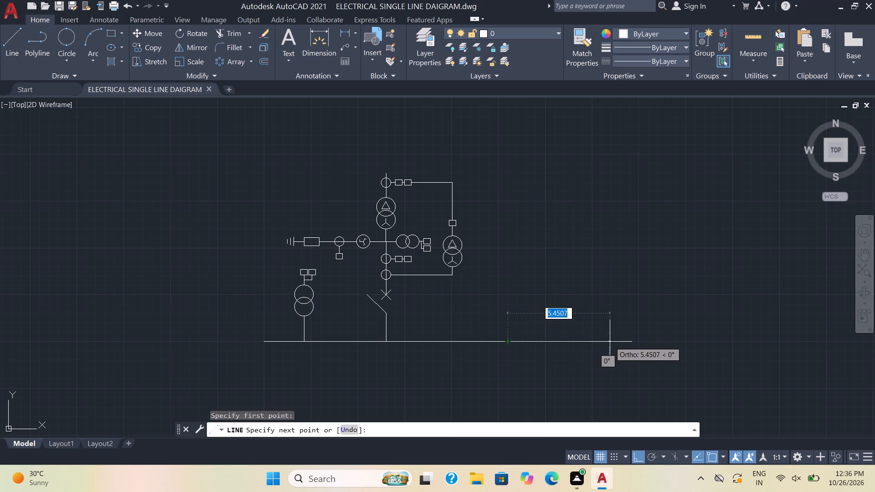
{"action": "left_click", "coordinate": [610, 342]}
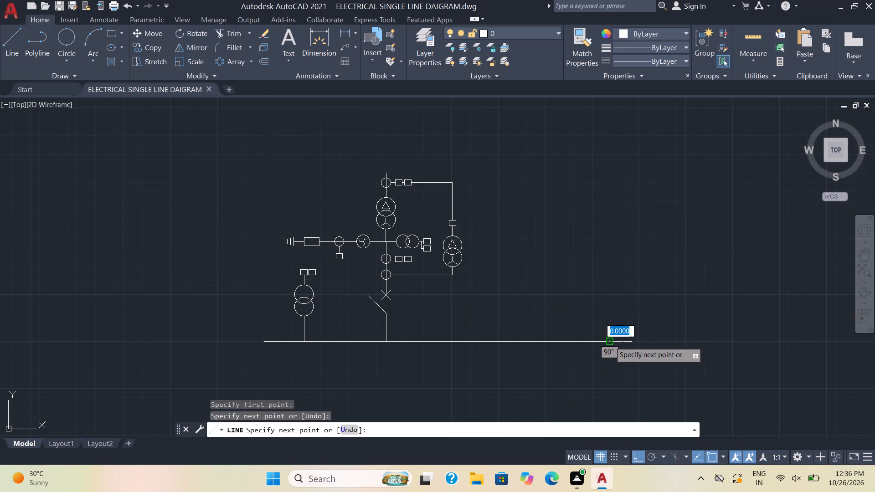
{"action": "key", "text": "Escape"}
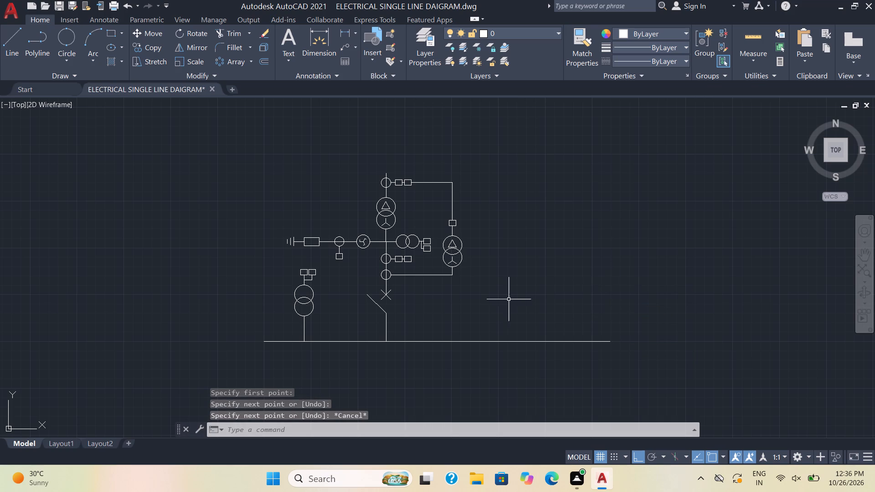
{"action": "left_click", "coordinate": [8, 35]}
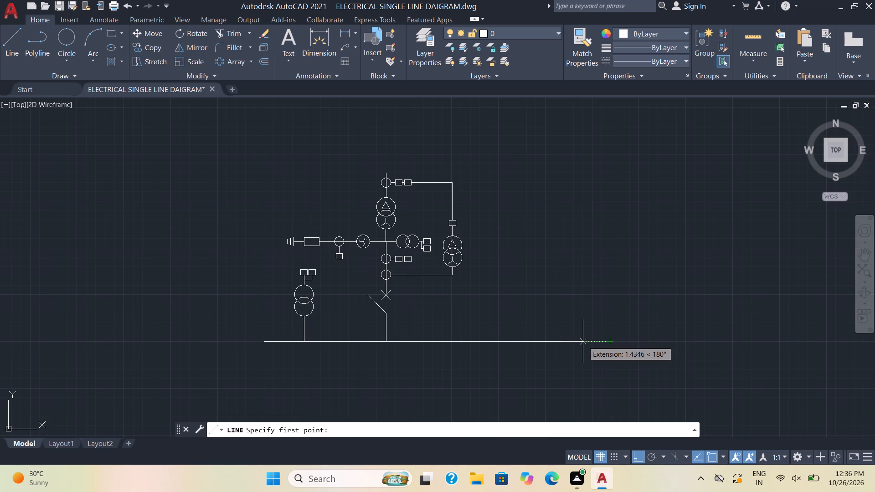
{"action": "key", "text": "Escape"}
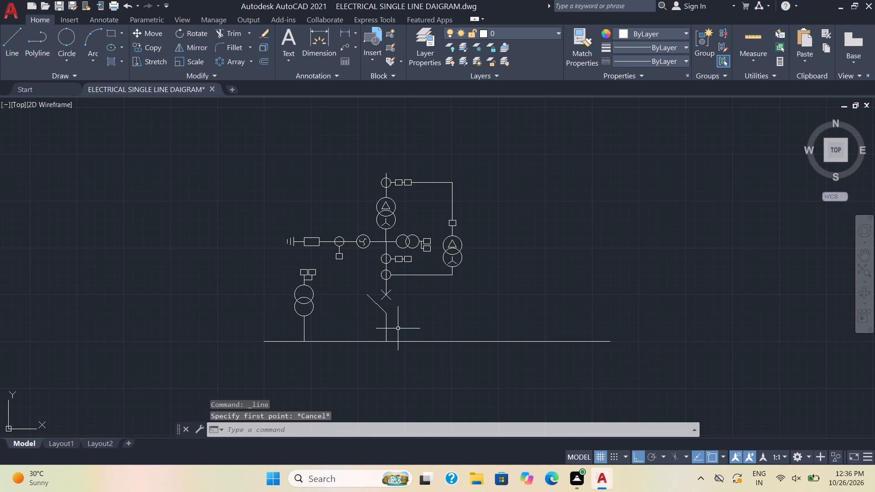
Copy the central vertical feeder, from its top circle down to the busbar, about 10 units east along the busbar.
{"action": "left_click", "coordinate": [398, 328]}
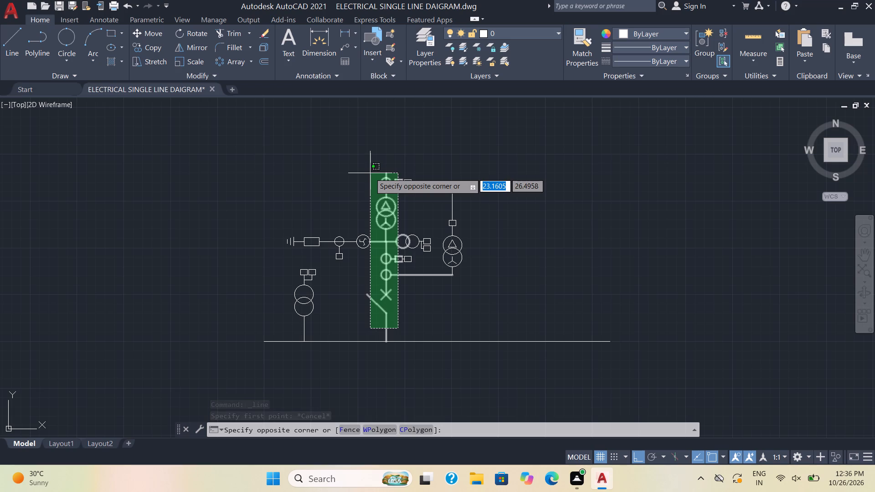
{"action": "left_click", "coordinate": [370, 173]}
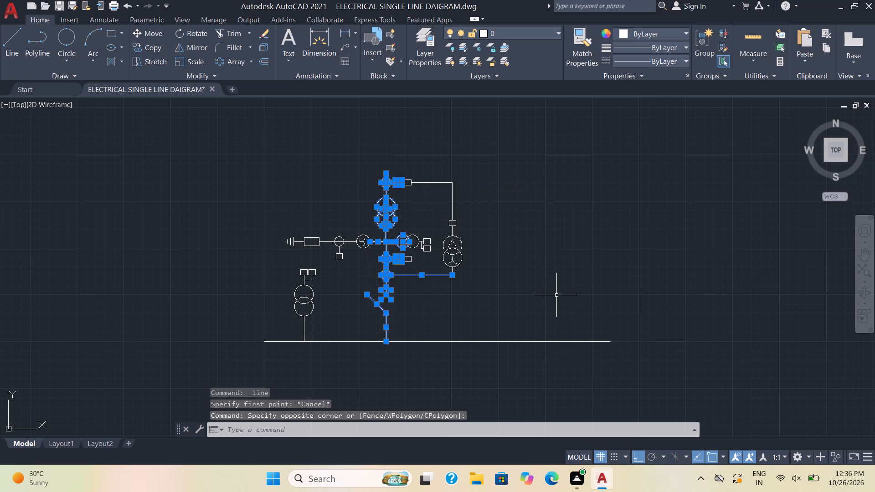
{"action": "key", "text": "c"}
{"action": "key", "text": "o"}
{"action": "key", "text": "Return"}
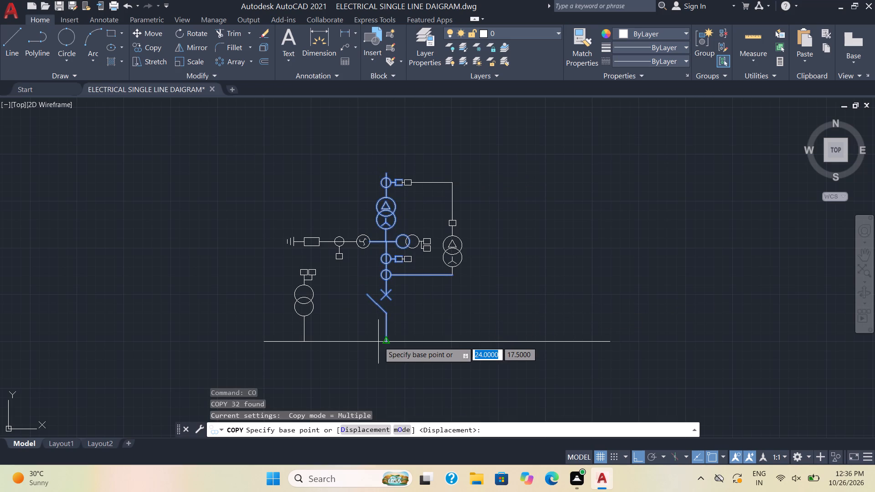
{"action": "left_click", "coordinate": [386, 342]}
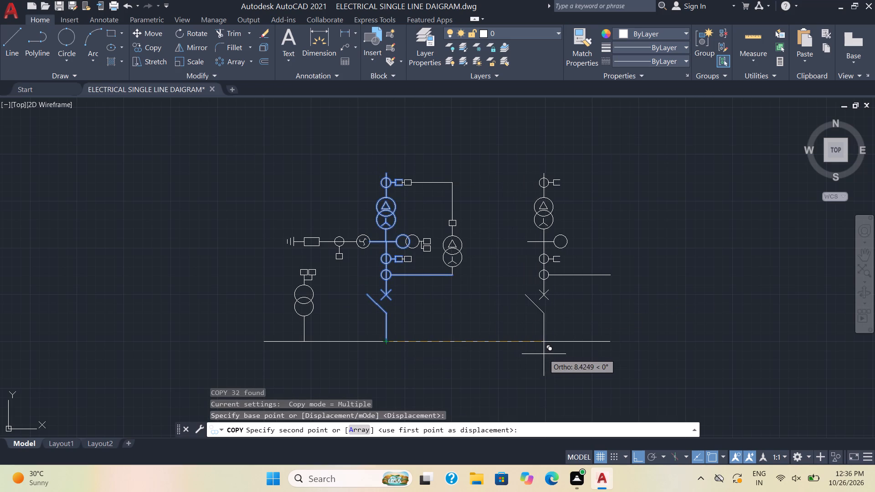
{"action": "left_click", "coordinate": [576, 367]}
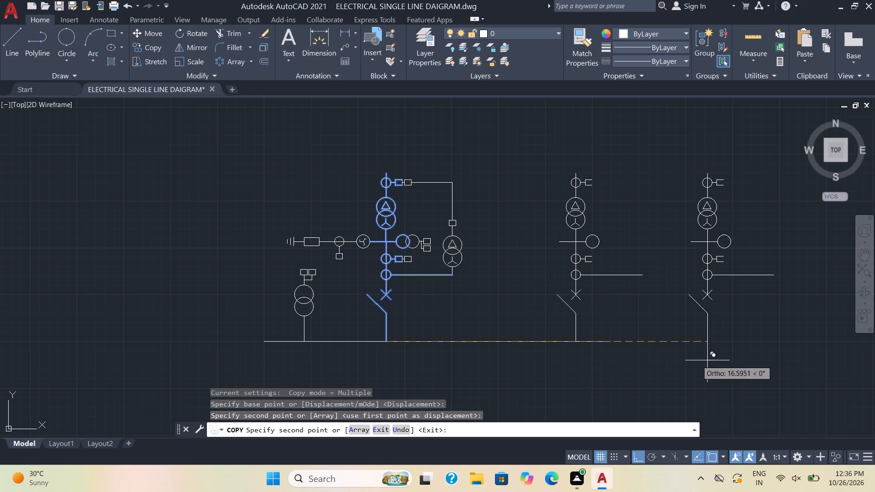
{"action": "key", "text": "Escape"}
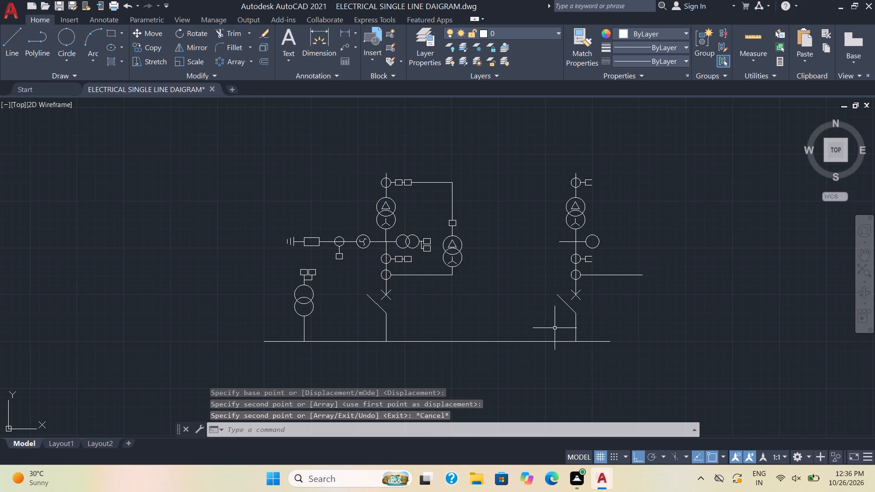
Erase the copied feeder's horizontal line at the lowest circle and the circle with the open square above it.
{"action": "left_click", "coordinate": [615, 275]}
{"action": "key", "text": "Delete"}
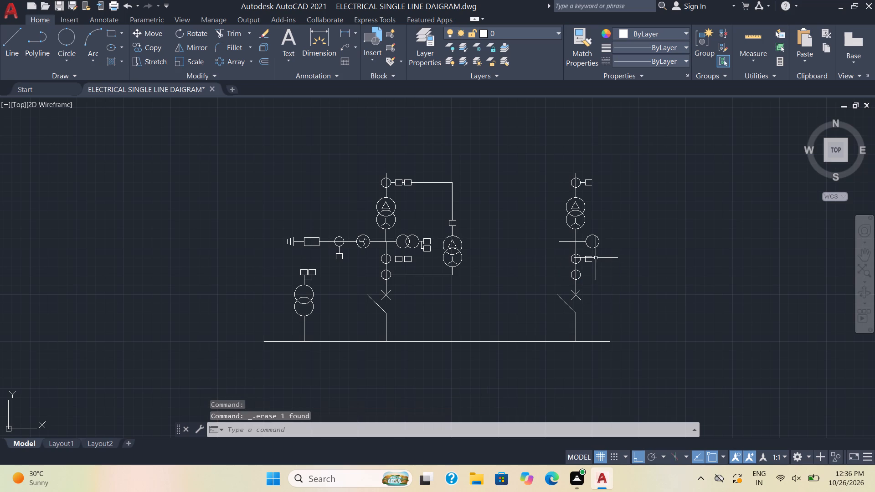
{"action": "scroll", "coordinate": [588, 278], "scroll_direction": "up", "scroll_amount": 2}
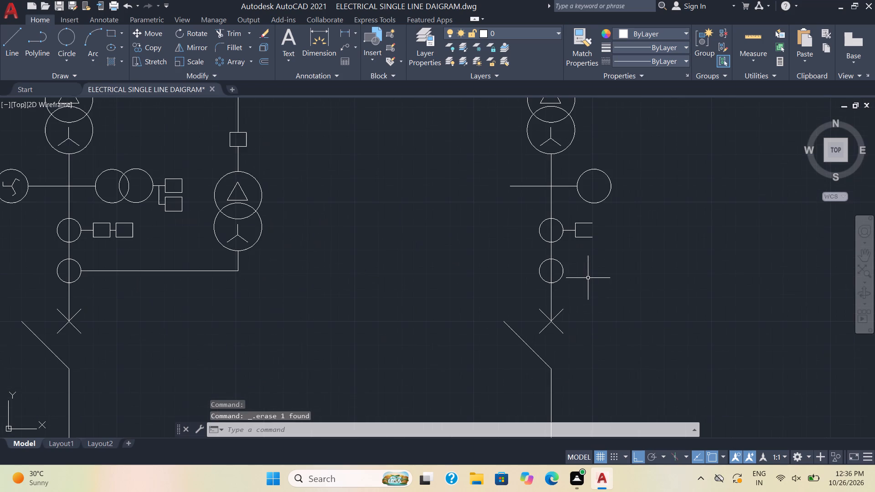
{"action": "left_click", "coordinate": [603, 256]}
{"action": "left_click", "coordinate": [561, 220]}
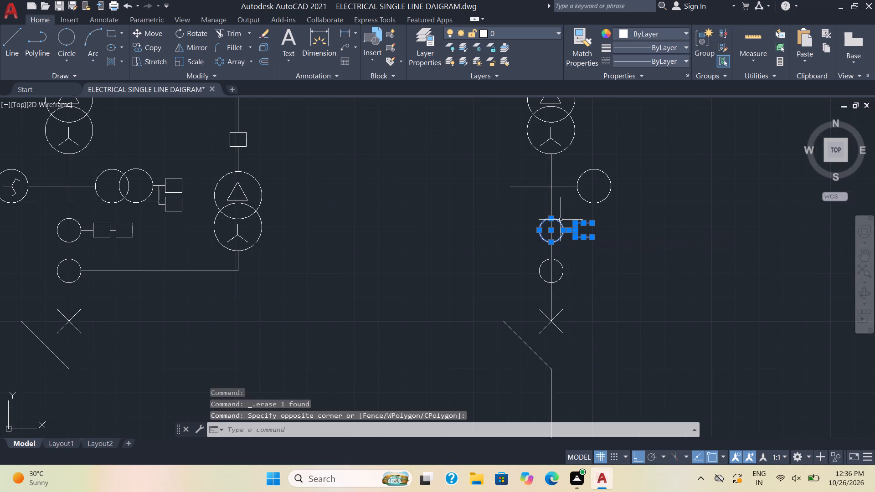
{"action": "key", "text": "Home"}
{"action": "key", "text": "Delete"}
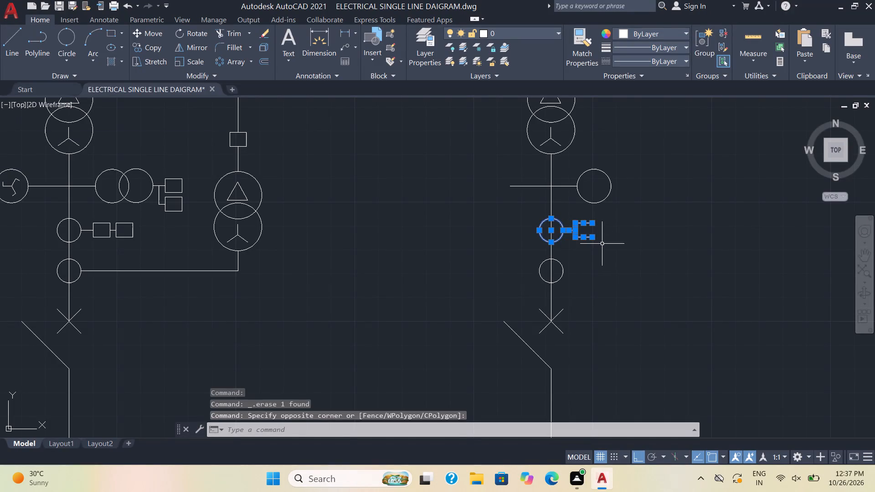
{"action": "key", "text": "Delete"}
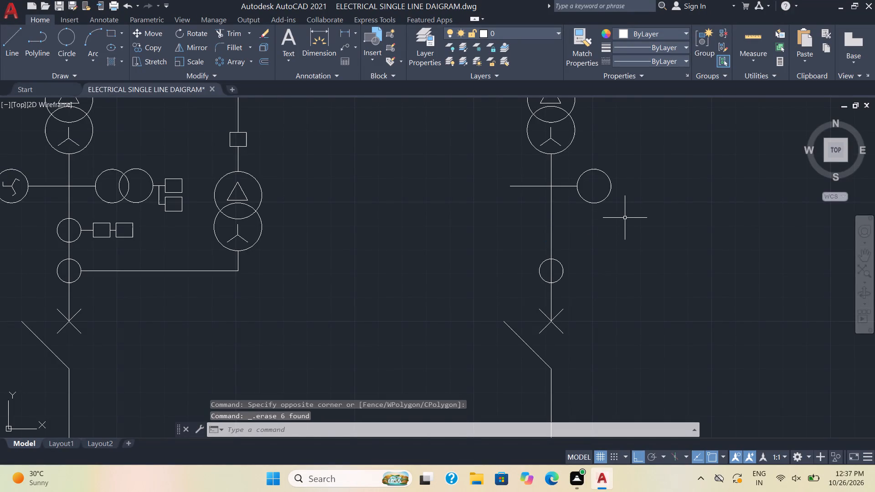
Erase the horizontal cross branch and its circle below the transformer on the copied feeder.
{"action": "left_click", "coordinate": [625, 218]}
{"action": "left_click", "coordinate": [566, 166]}
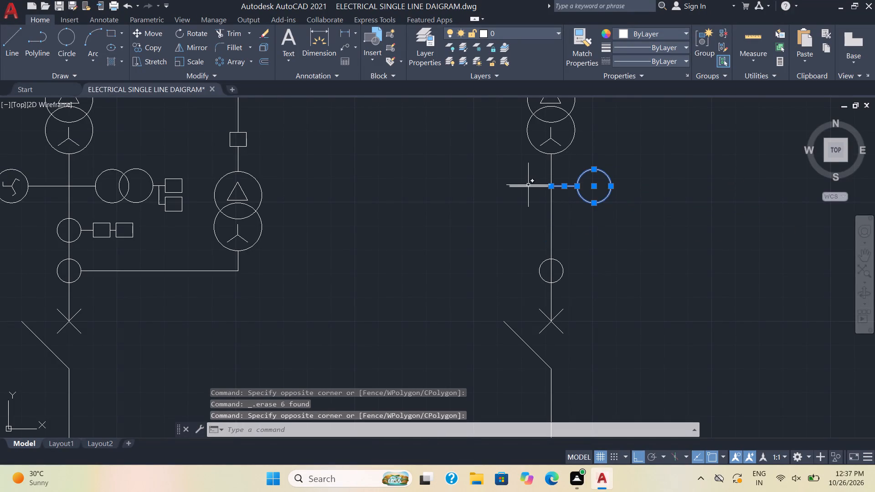
{"action": "left_click", "coordinate": [528, 185]}
{"action": "key", "text": "Delete"}
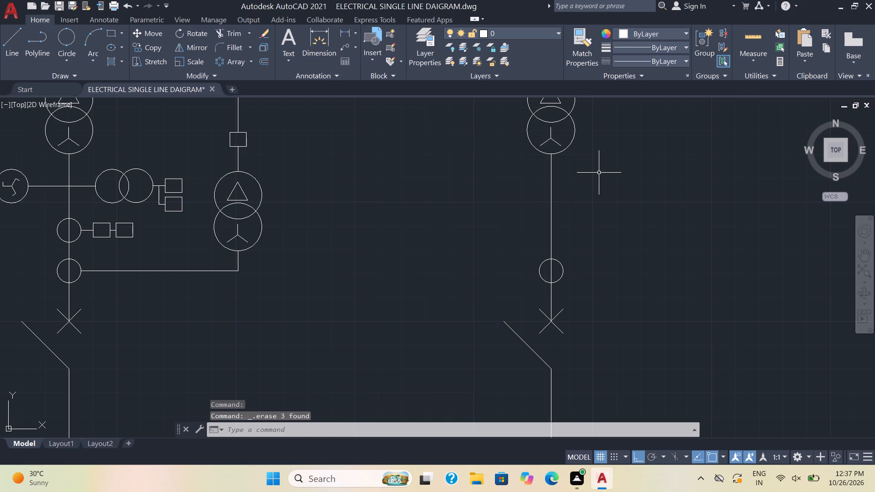
Erase the star and delta symbols and the upper transformer circle on the copied feeder.
{"action": "scroll", "coordinate": [599, 173], "scroll_direction": "down", "scroll_amount": 1}
{"action": "middle_click_drag", "start_coordinate": [597, 174], "coordinate": [582, 253]}
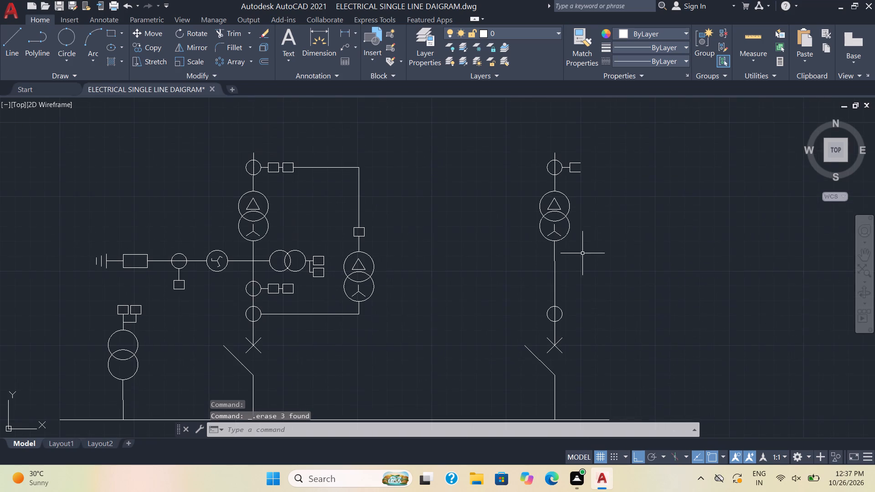
{"action": "scroll", "coordinate": [575, 241], "scroll_direction": "up", "scroll_amount": 1}
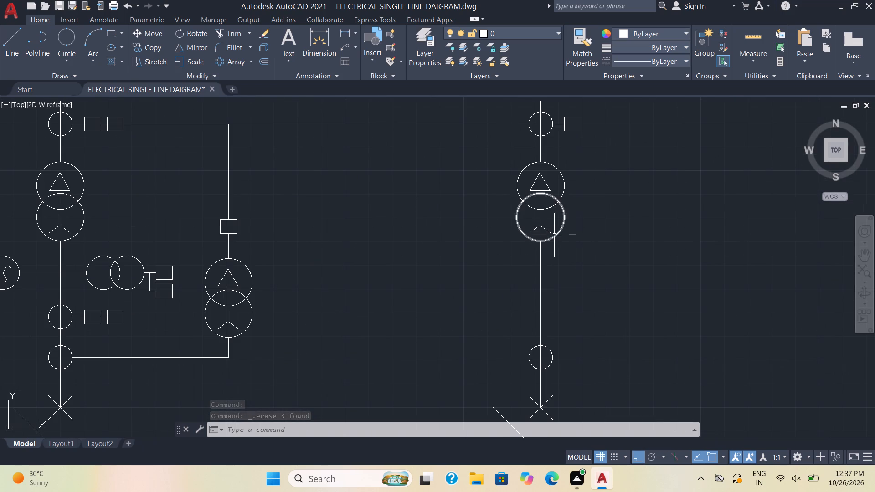
{"action": "left_click", "coordinate": [554, 235]}
{"action": "key", "text": "Escape"}
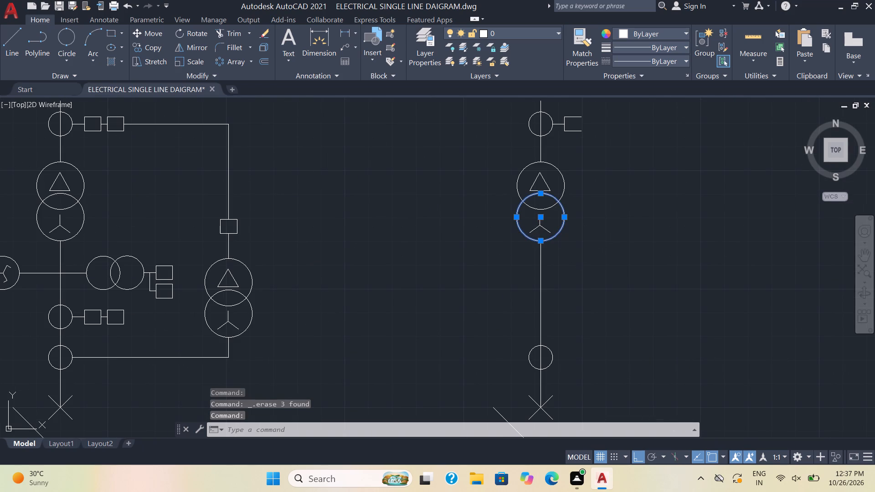
{"action": "left_click", "coordinate": [548, 231]}
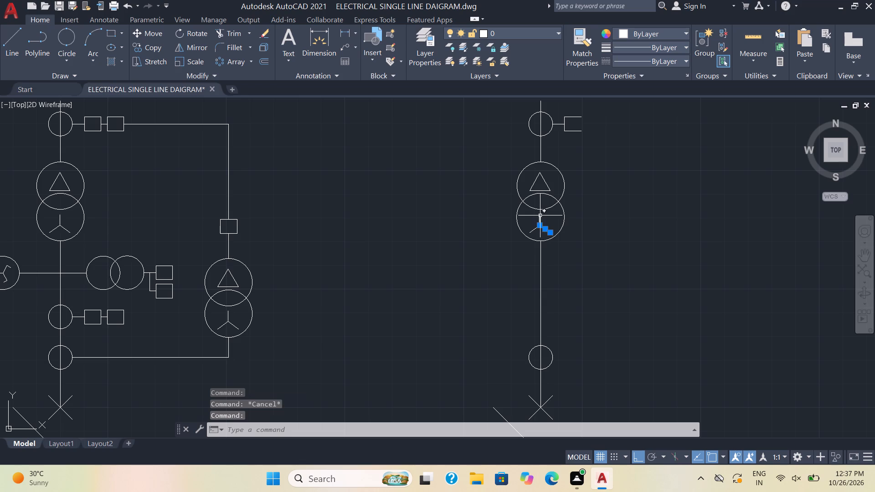
{"action": "left_click", "coordinate": [540, 216]}
{"action": "left_click", "coordinate": [534, 230]}
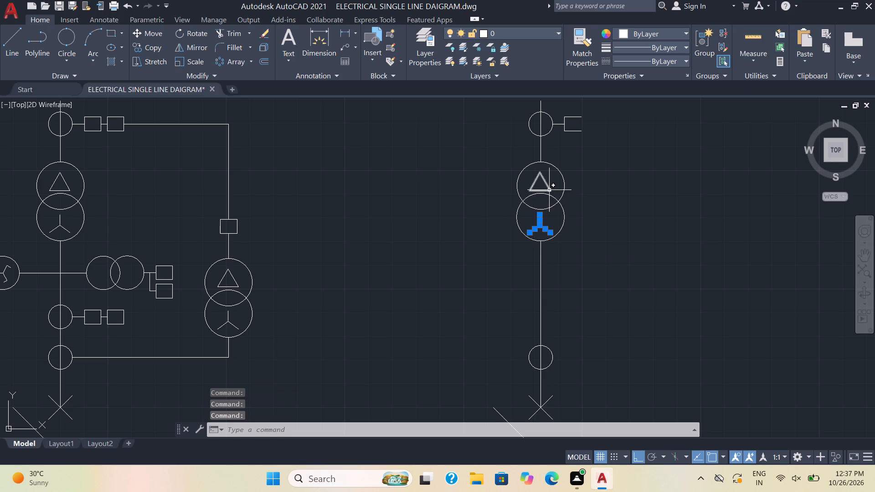
{"action": "left_click", "coordinate": [549, 190]}
{"action": "key", "text": "Delete"}
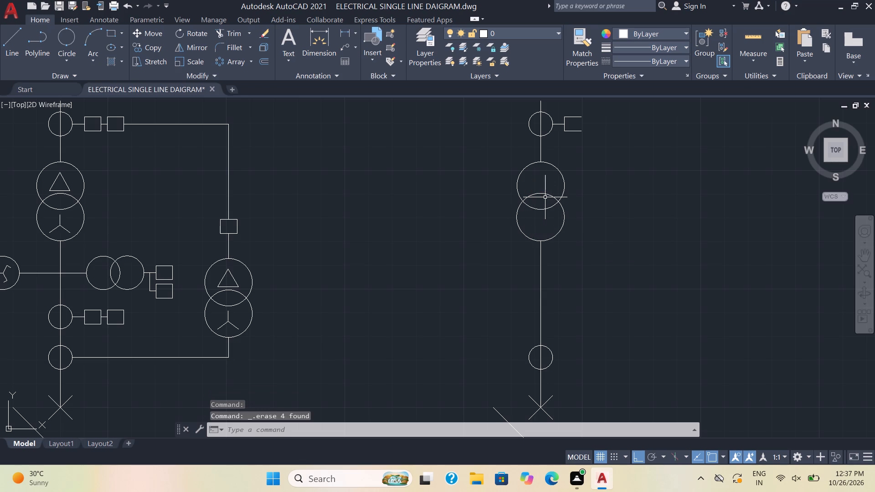
{"action": "left_click", "coordinate": [563, 191]}
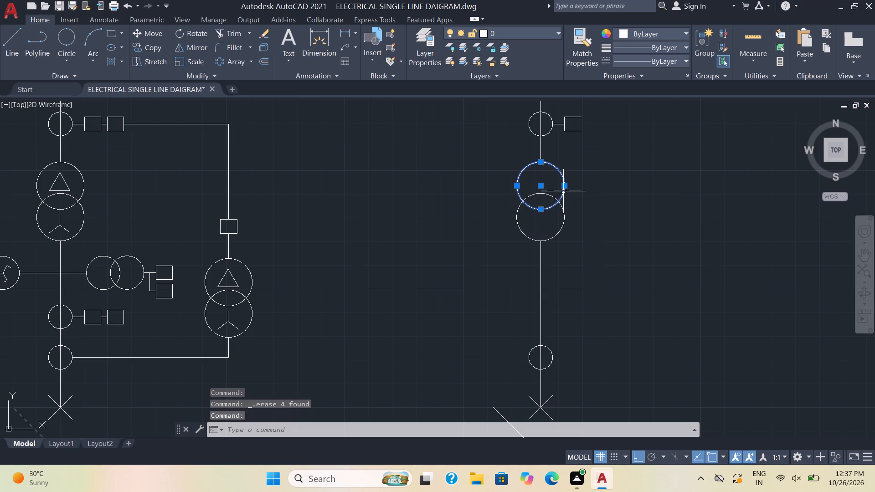
{"action": "key", "text": "Delete"}
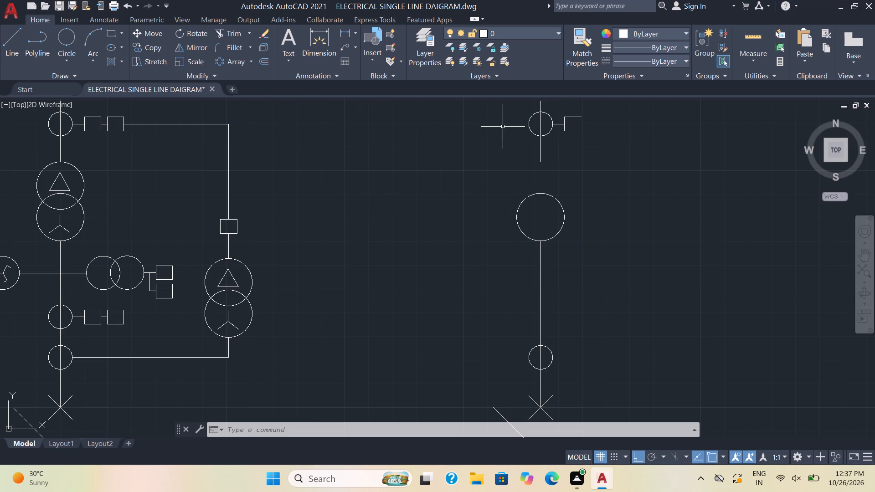
Erase the open square and its short connecting line beside the copied feeder's top circle.
{"action": "left_click", "coordinate": [586, 147]}
{"action": "left_click", "coordinate": [558, 110]}
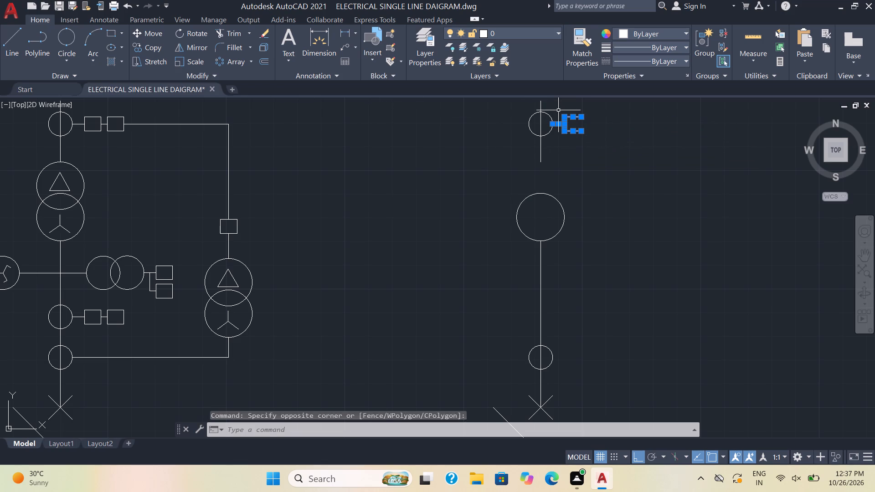
{"action": "key", "text": "Delete"}
Copy the copied feeder's top circle and its vertical line straight down so the line reaches into the large circle.
{"action": "scroll", "coordinate": [566, 162], "scroll_direction": "down", "scroll_amount": 1}
{"action": "middle_click_drag", "start_coordinate": [566, 162], "coordinate": [551, 188]}
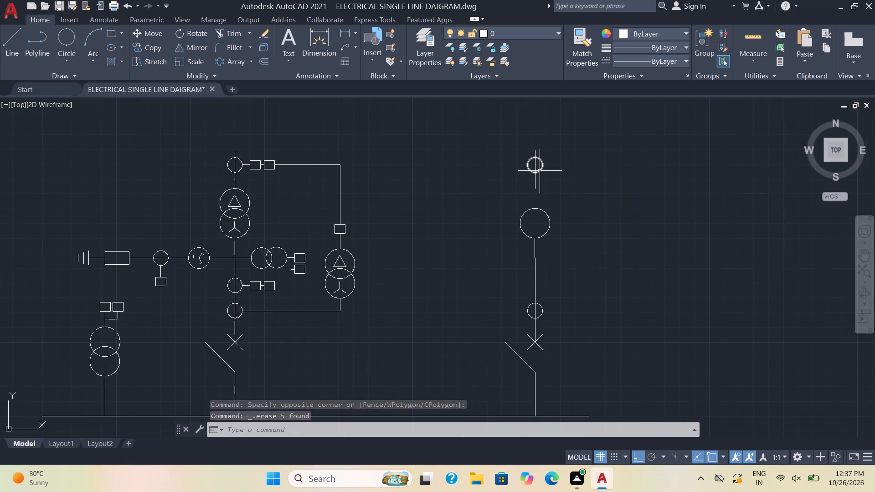
{"action": "left_click", "coordinate": [540, 171]}
{"action": "left_click", "coordinate": [550, 192]}
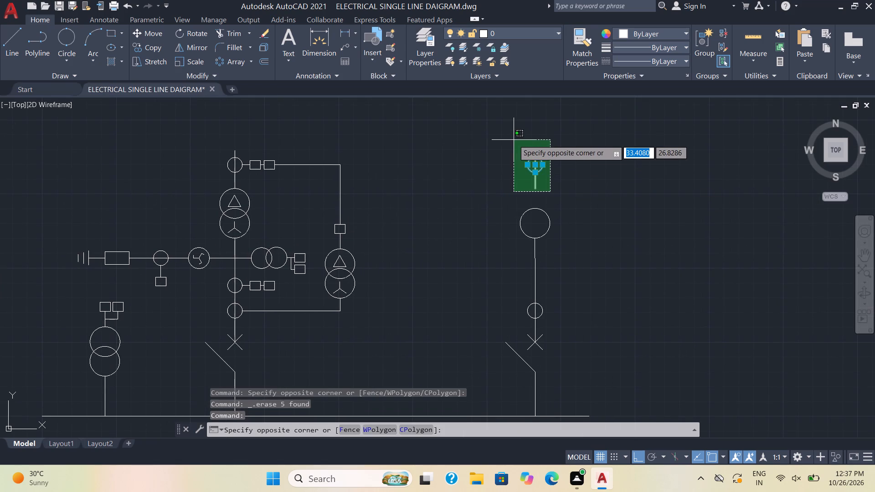
{"action": "left_click", "coordinate": [514, 140]}
{"action": "key", "text": "c"}
{"action": "key", "text": "o"}
{"action": "key", "text": "Return"}
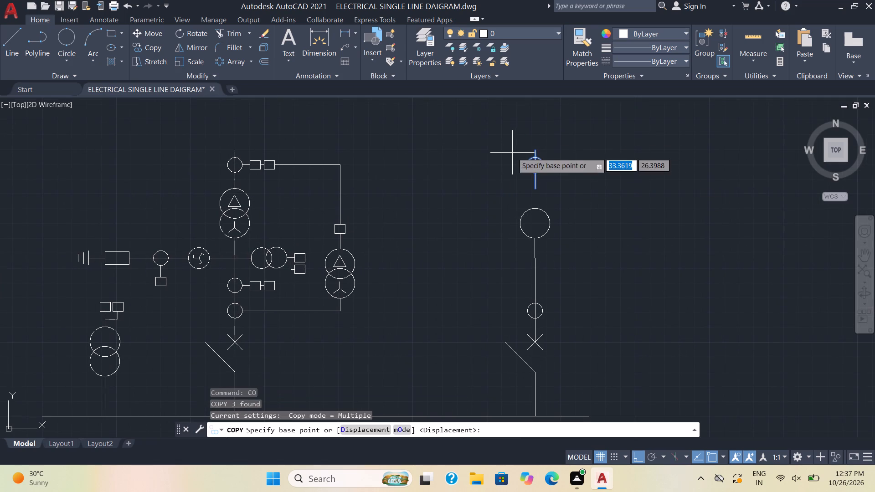
{"action": "left_click", "coordinate": [535, 188]}
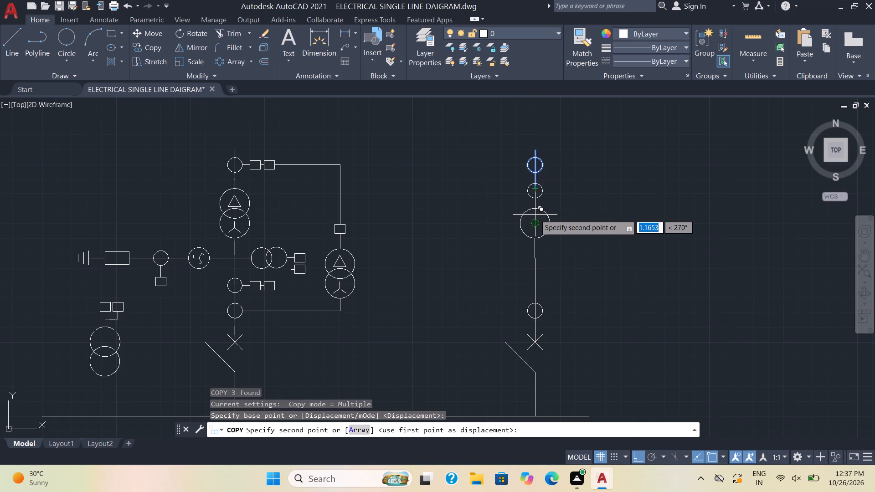
{"action": "left_click", "coordinate": [535, 216]}
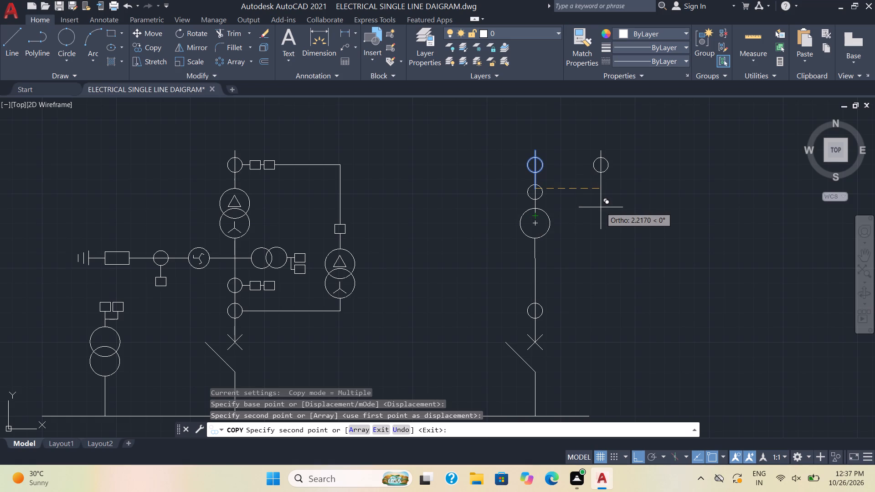
{"action": "key", "text": "Escape"}
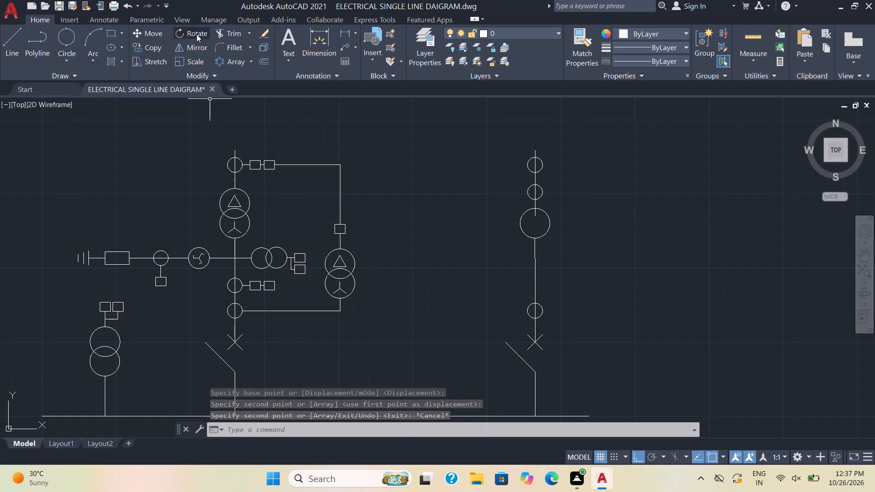
Trim the end of the vertical line that projects inside the copied feeder's large circle.
{"action": "left_click", "coordinate": [229, 33]}
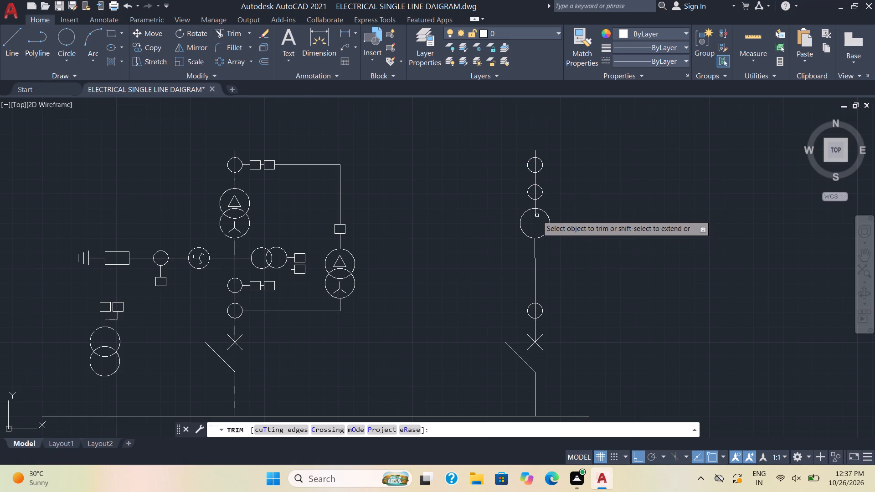
{"action": "left_click", "coordinate": [535, 214]}
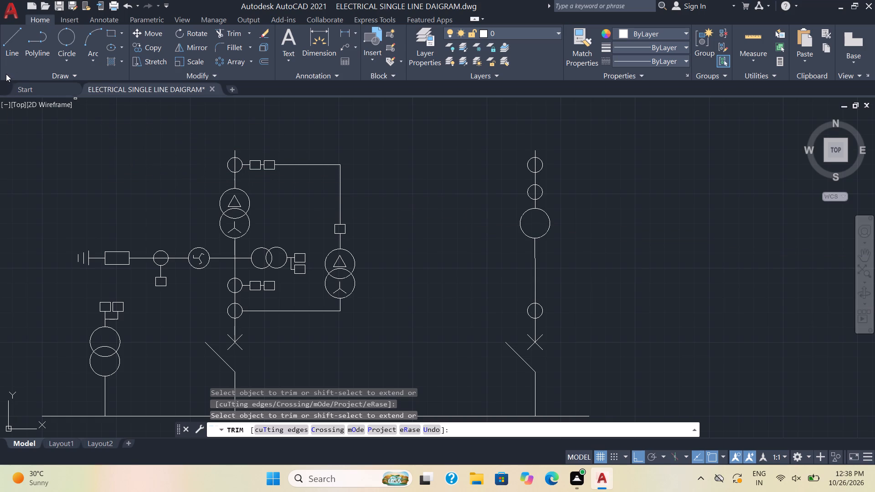
{"action": "key", "text": "Escape"}
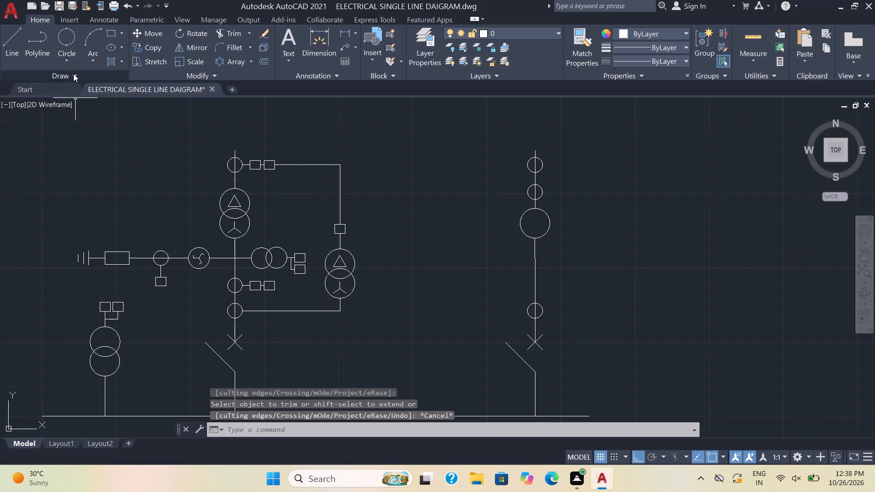
Draw a short horizontal line across the middle of the copied feeder's large circle, without touching its edge.
{"action": "left_click", "coordinate": [73, 74]}
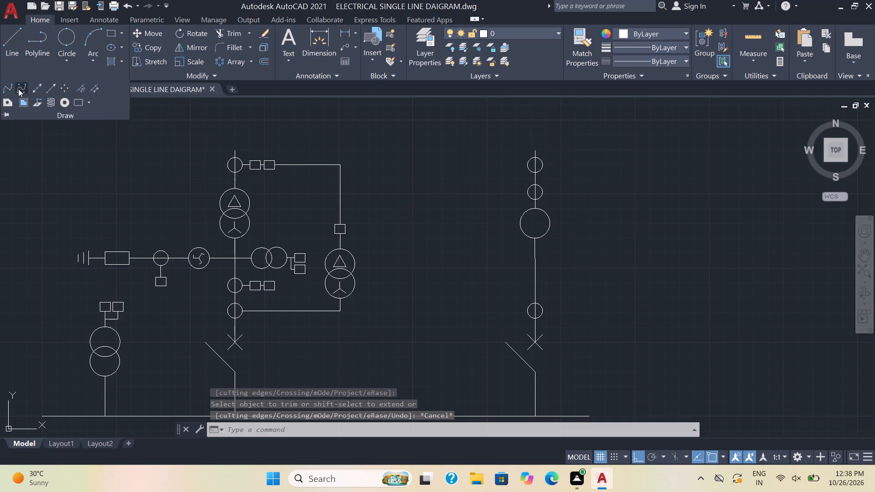
{"action": "left_click", "coordinate": [19, 38]}
{"action": "scroll", "coordinate": [525, 241], "scroll_direction": "up", "scroll_amount": 4}
{"action": "left_click", "coordinate": [469, 208]}
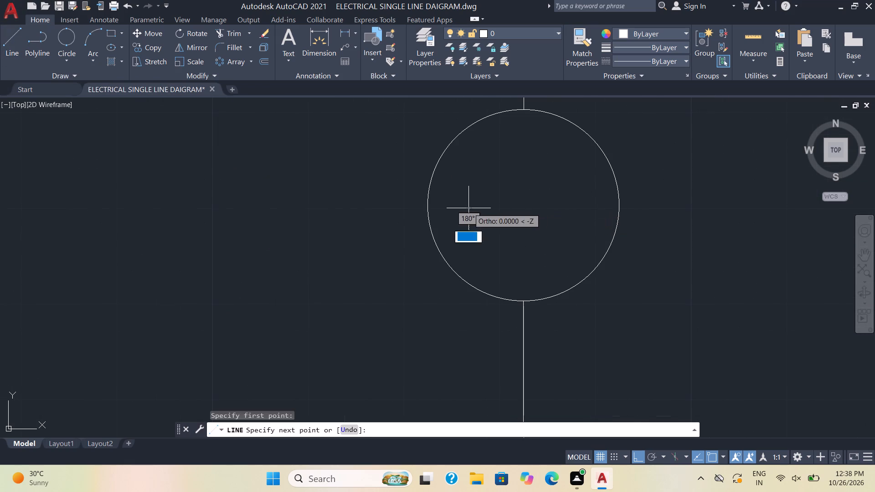
{"action": "left_click", "coordinate": [574, 209]}
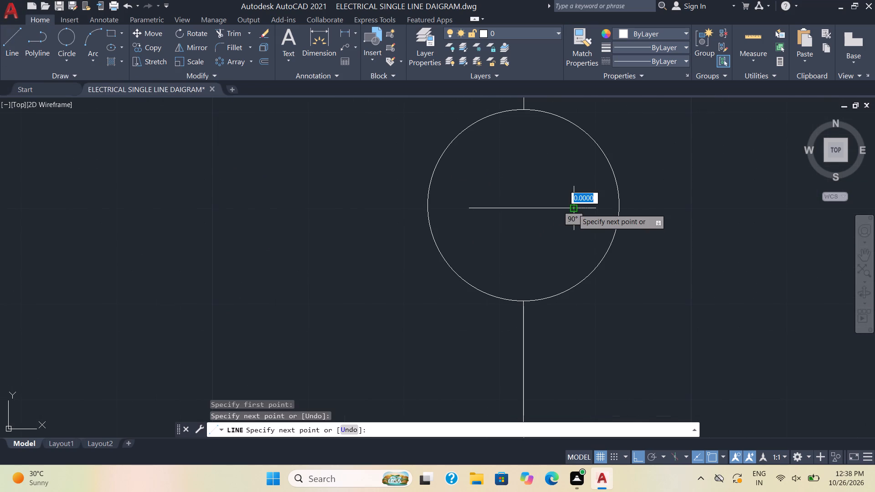
{"action": "key", "text": "Escape"}
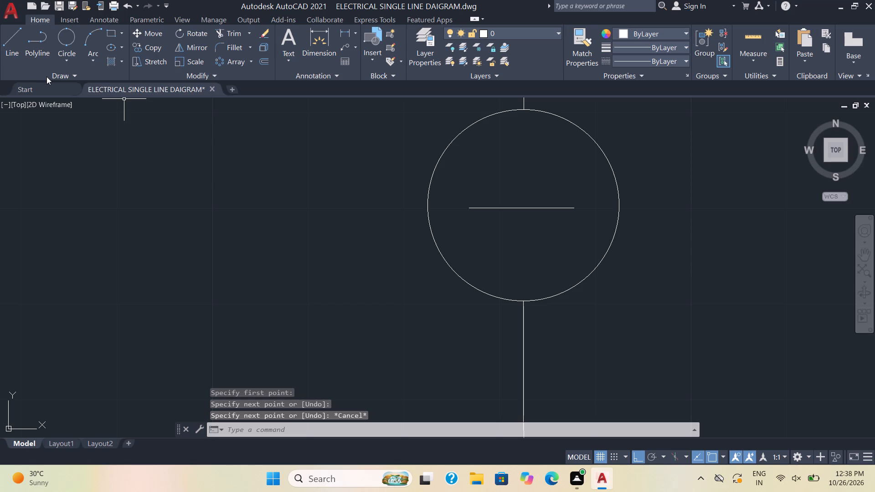
Turn off Ortho mode while trying a control-vertex spline from the west end of the horizontal line in the large circle.
{"action": "left_click", "coordinate": [46, 74]}
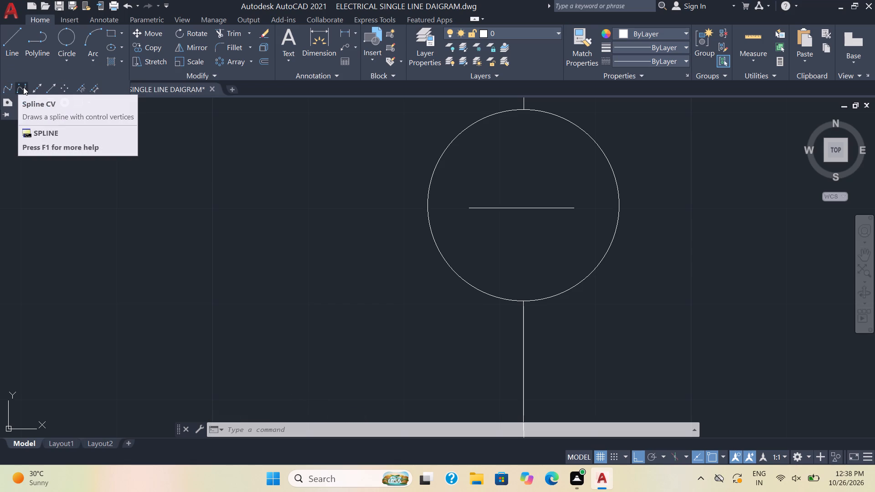
{"action": "left_click", "coordinate": [23, 87]}
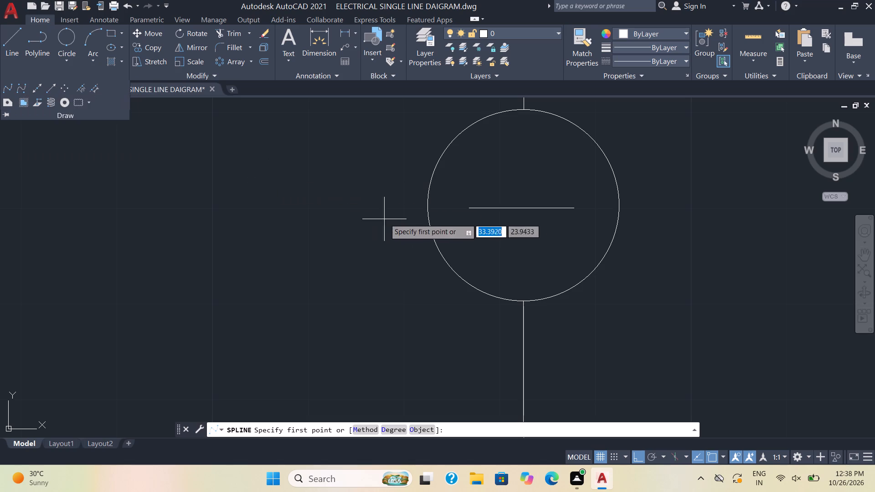
{"action": "left_click", "coordinate": [467, 209]}
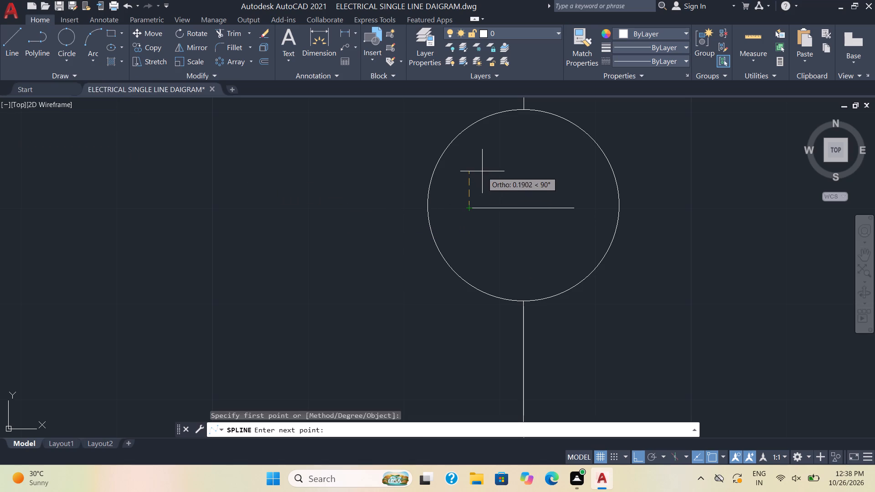
{"action": "left_click", "coordinate": [639, 457]}
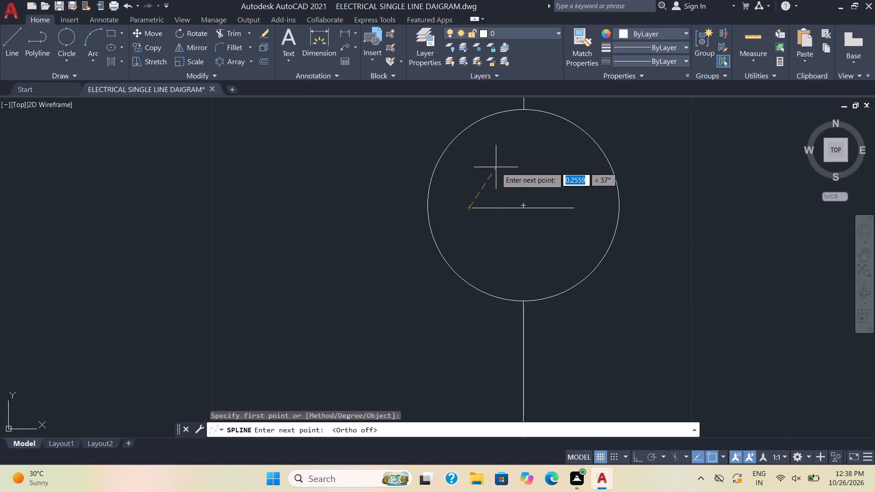
{"action": "left_click", "coordinate": [496, 167]}
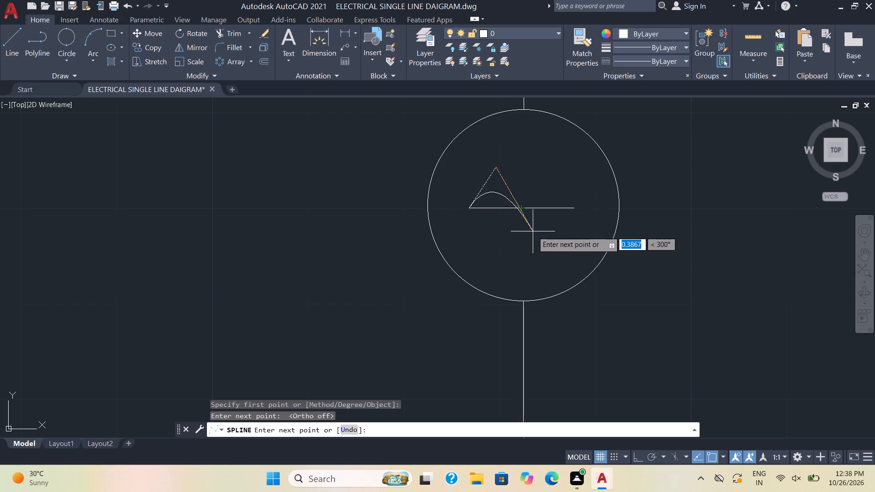
{"action": "key", "text": "Escape"}
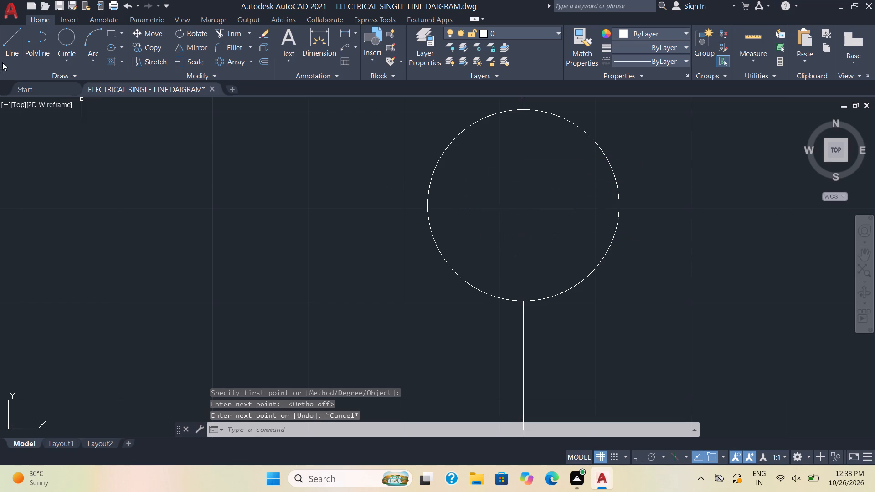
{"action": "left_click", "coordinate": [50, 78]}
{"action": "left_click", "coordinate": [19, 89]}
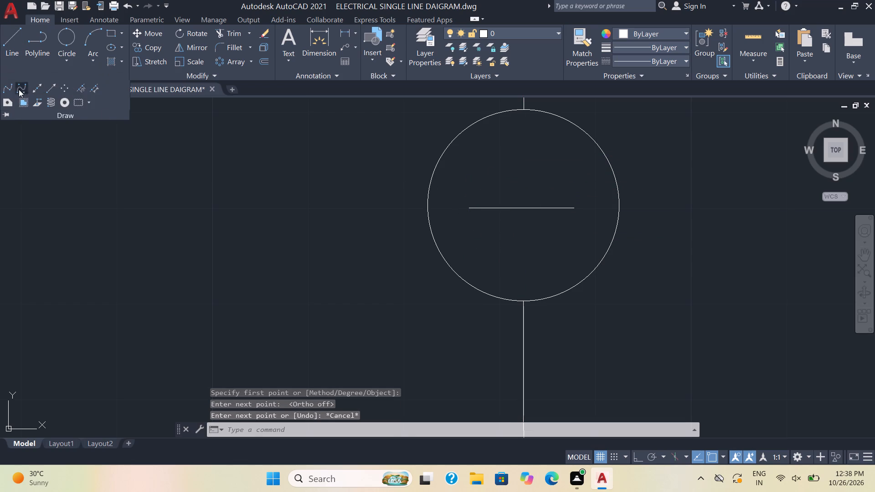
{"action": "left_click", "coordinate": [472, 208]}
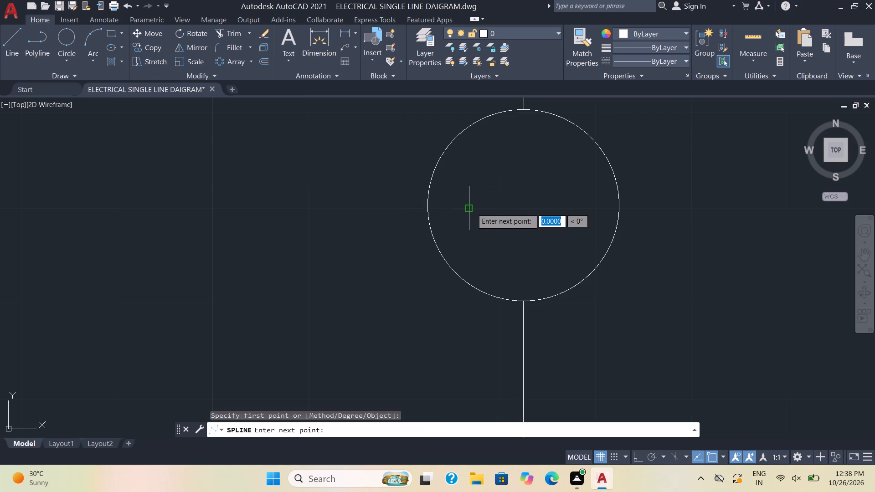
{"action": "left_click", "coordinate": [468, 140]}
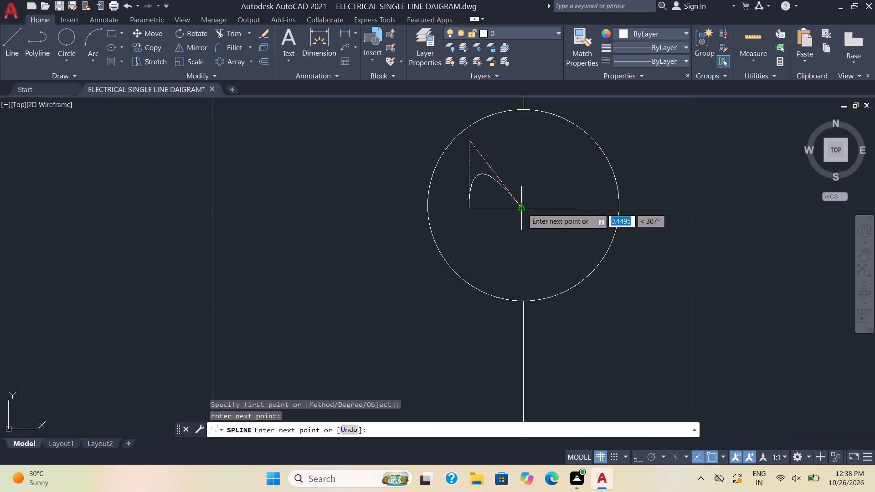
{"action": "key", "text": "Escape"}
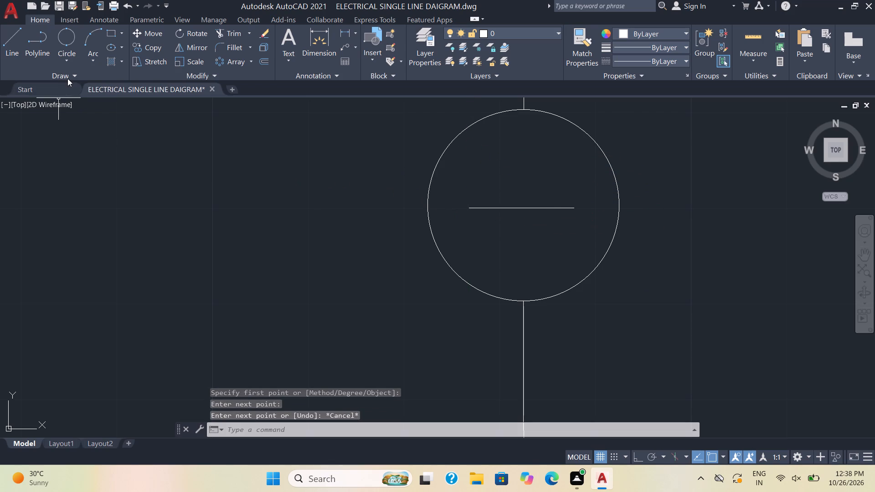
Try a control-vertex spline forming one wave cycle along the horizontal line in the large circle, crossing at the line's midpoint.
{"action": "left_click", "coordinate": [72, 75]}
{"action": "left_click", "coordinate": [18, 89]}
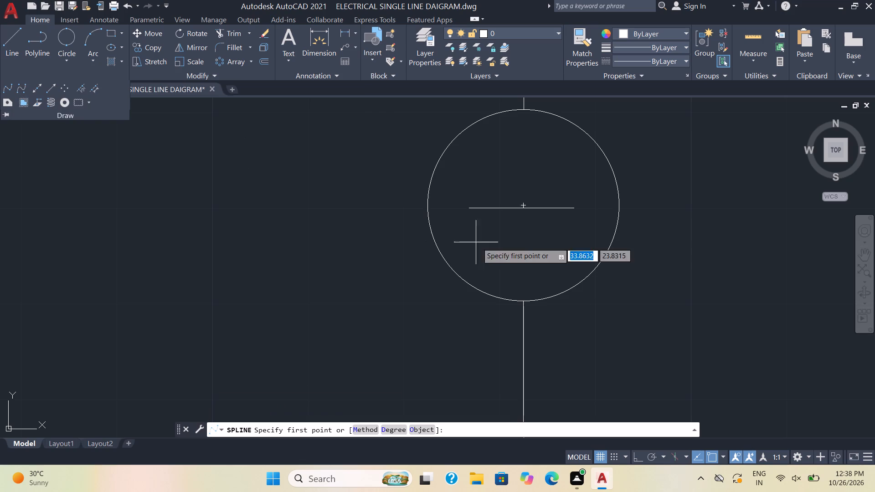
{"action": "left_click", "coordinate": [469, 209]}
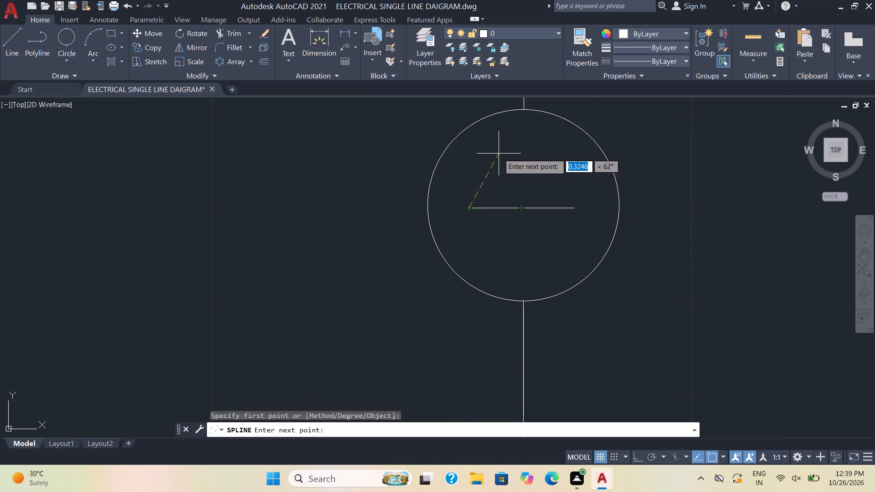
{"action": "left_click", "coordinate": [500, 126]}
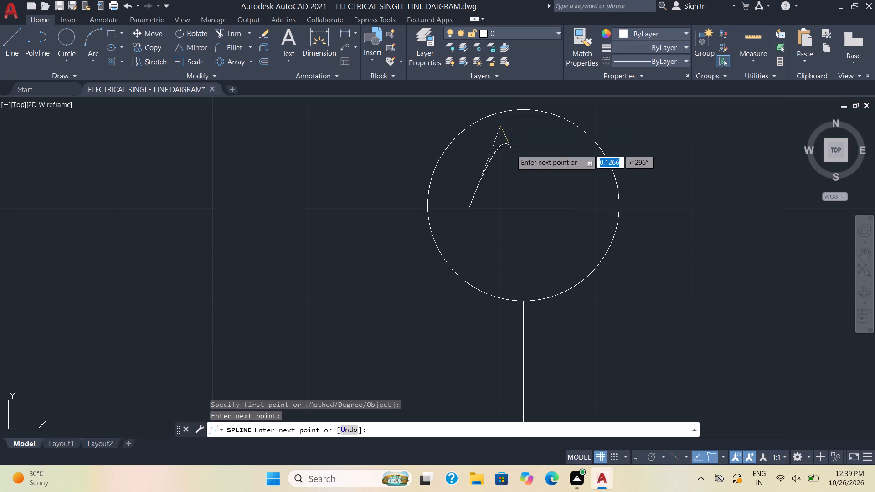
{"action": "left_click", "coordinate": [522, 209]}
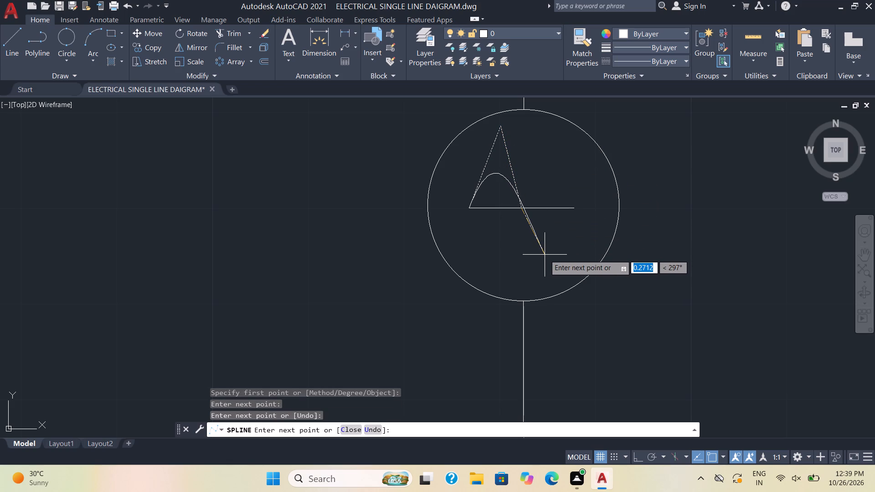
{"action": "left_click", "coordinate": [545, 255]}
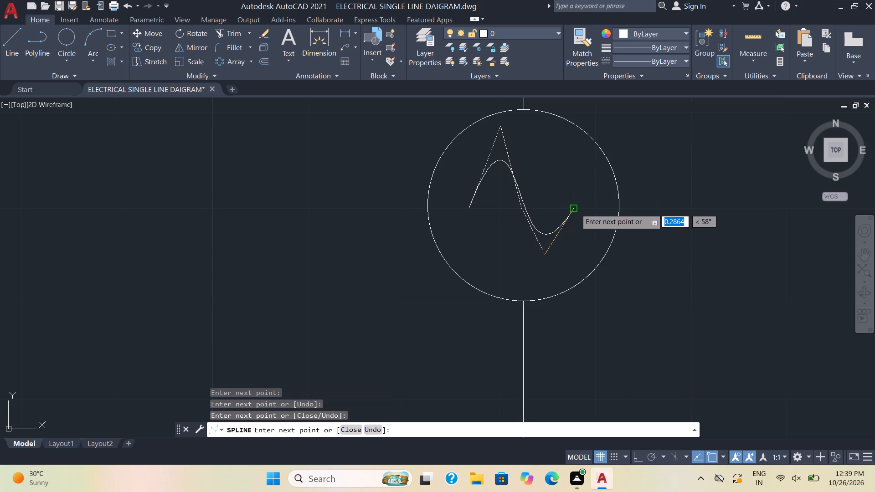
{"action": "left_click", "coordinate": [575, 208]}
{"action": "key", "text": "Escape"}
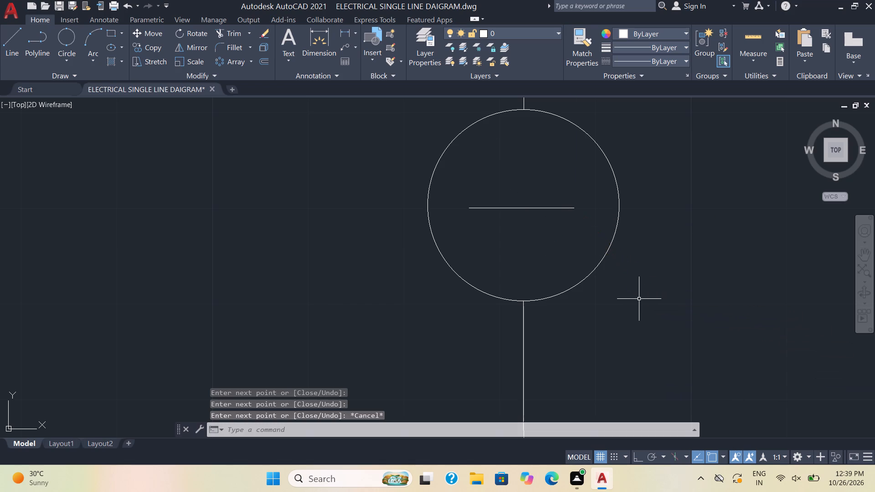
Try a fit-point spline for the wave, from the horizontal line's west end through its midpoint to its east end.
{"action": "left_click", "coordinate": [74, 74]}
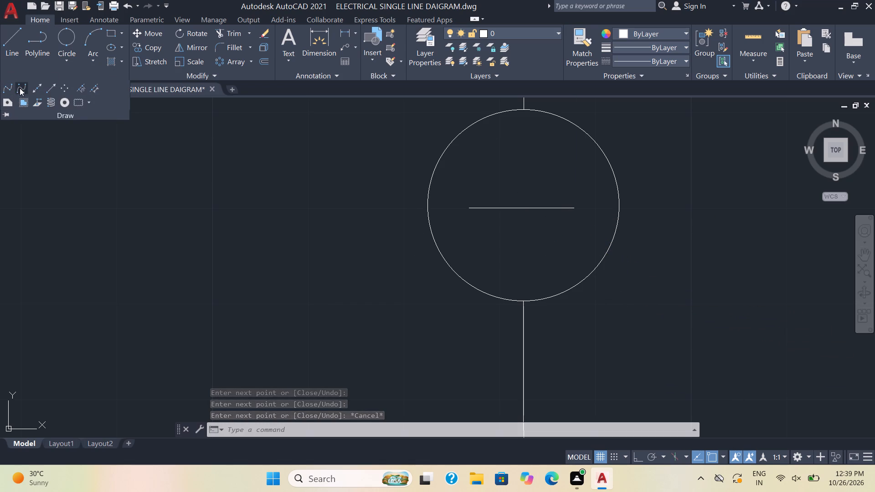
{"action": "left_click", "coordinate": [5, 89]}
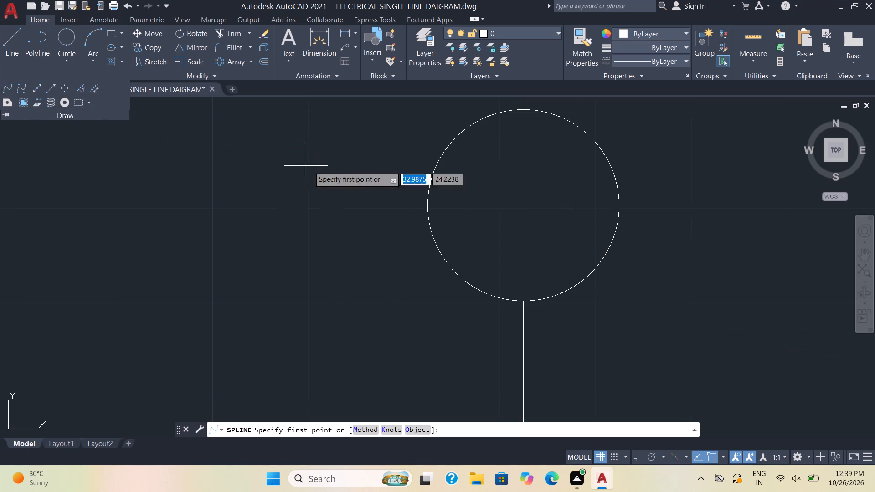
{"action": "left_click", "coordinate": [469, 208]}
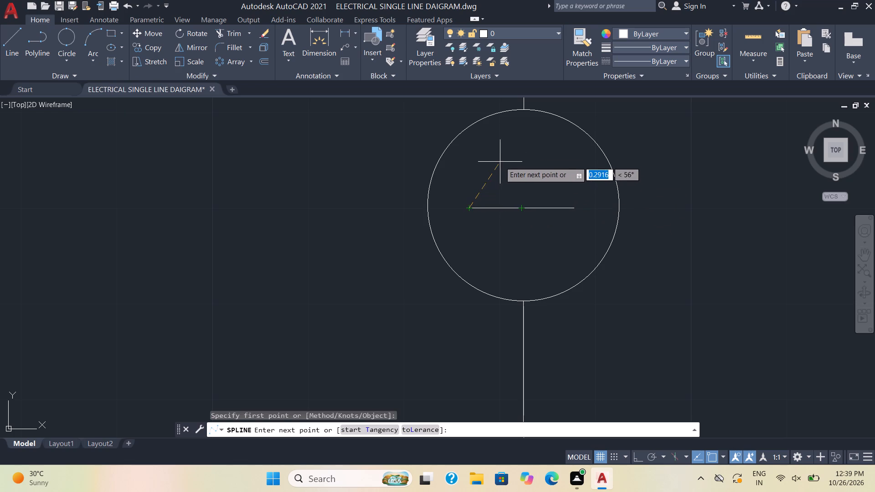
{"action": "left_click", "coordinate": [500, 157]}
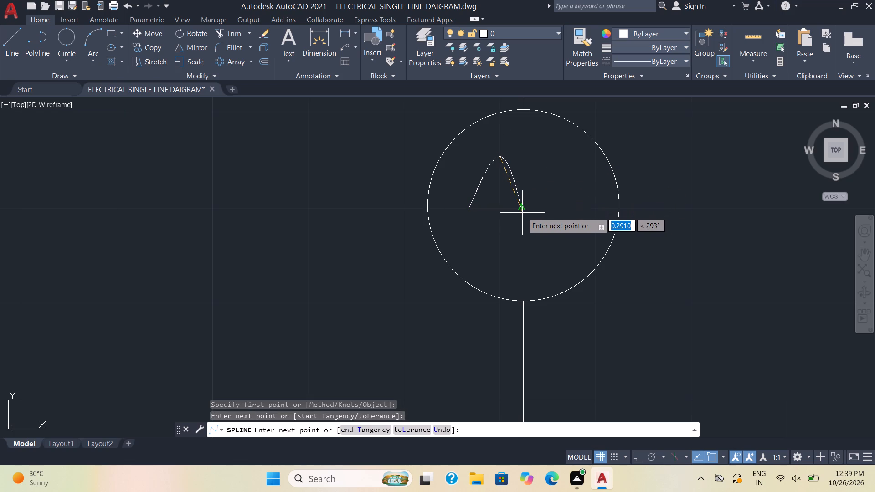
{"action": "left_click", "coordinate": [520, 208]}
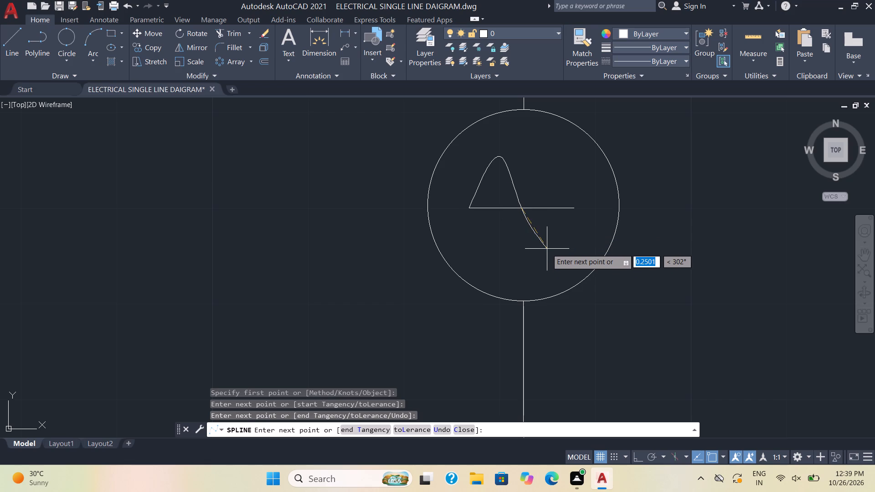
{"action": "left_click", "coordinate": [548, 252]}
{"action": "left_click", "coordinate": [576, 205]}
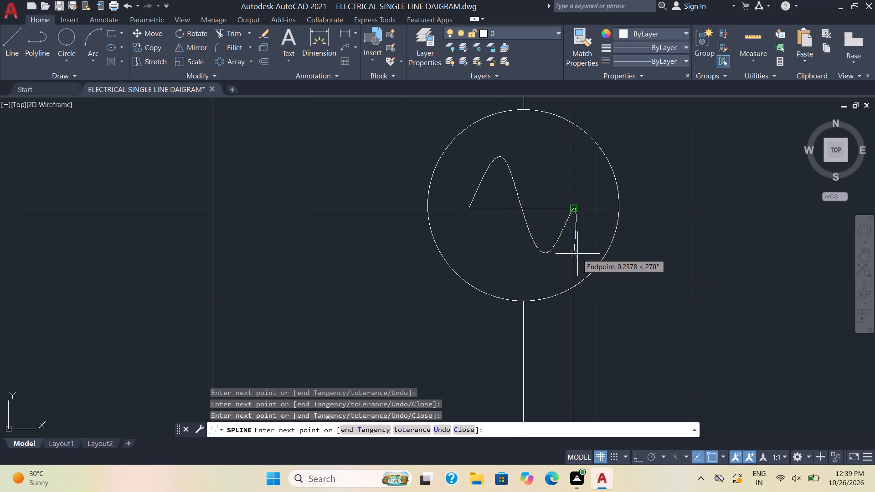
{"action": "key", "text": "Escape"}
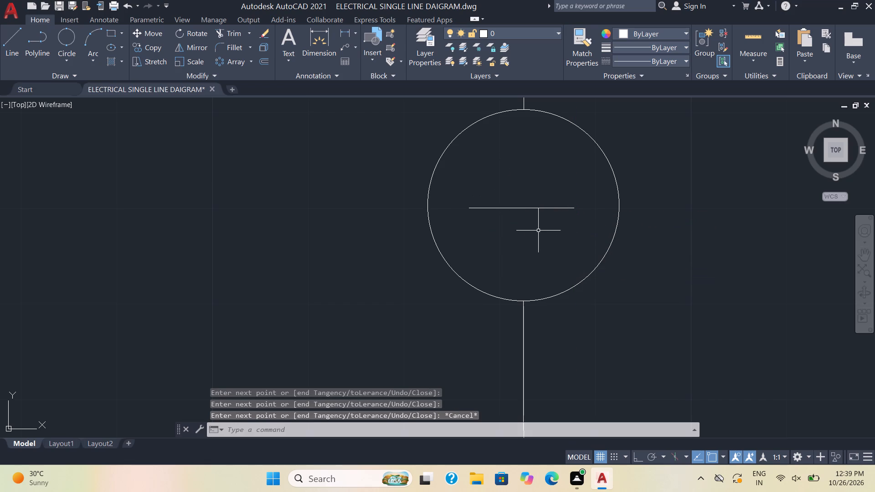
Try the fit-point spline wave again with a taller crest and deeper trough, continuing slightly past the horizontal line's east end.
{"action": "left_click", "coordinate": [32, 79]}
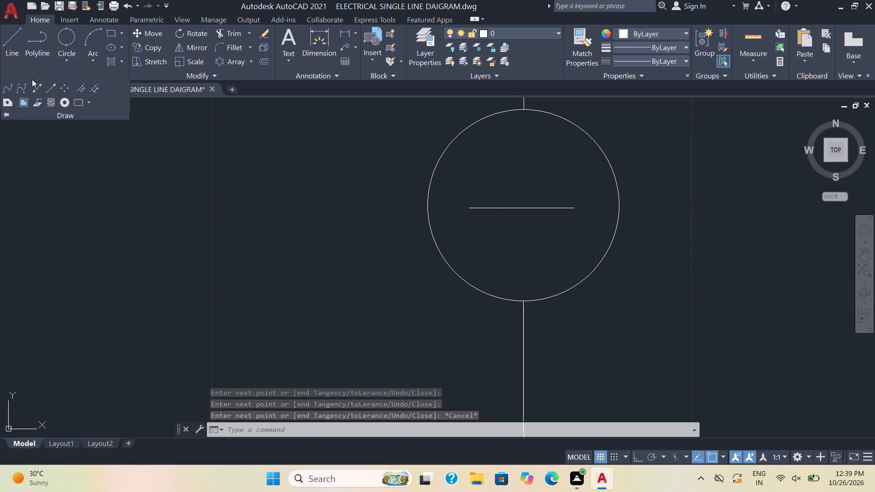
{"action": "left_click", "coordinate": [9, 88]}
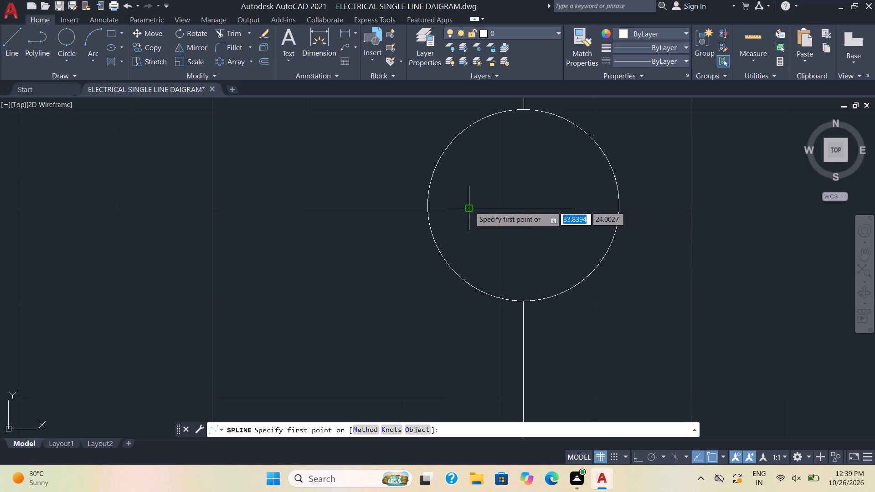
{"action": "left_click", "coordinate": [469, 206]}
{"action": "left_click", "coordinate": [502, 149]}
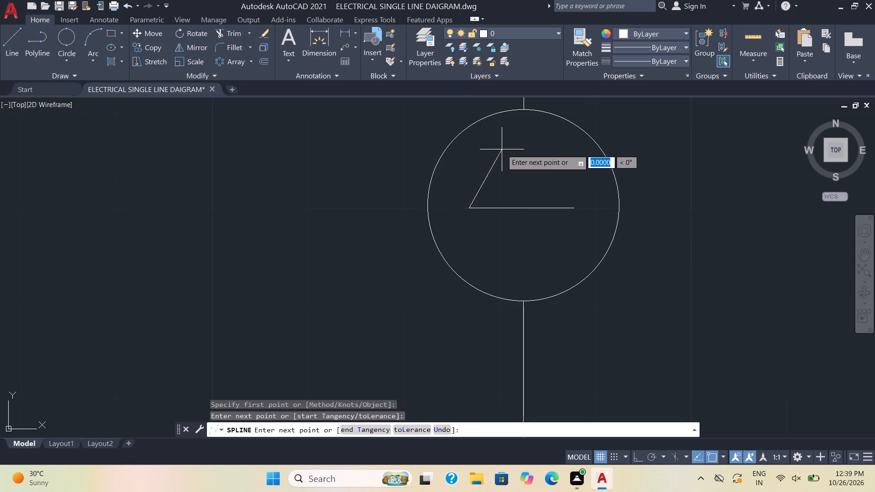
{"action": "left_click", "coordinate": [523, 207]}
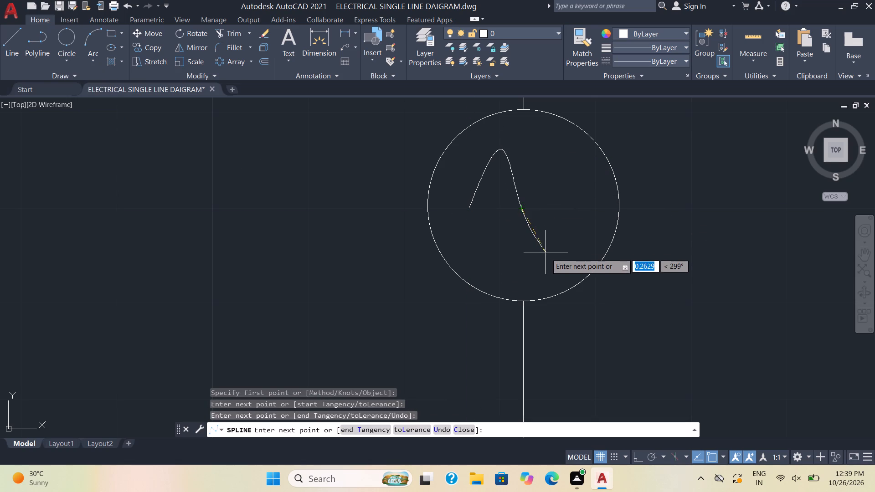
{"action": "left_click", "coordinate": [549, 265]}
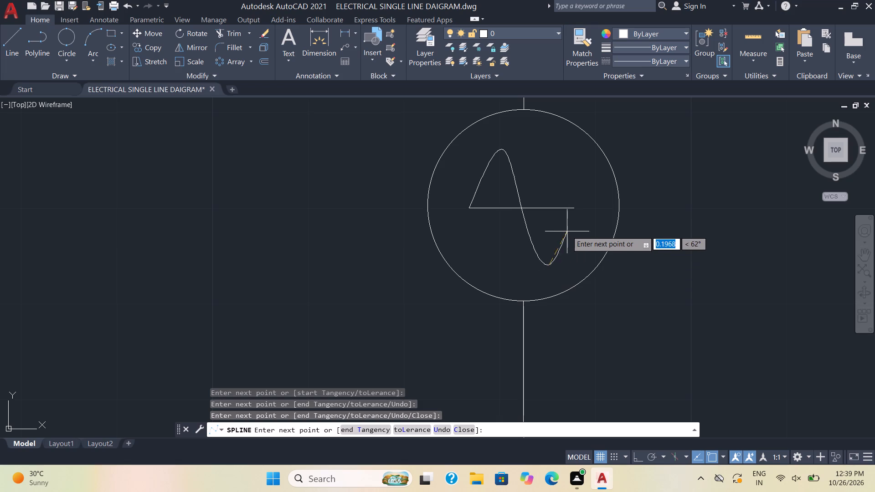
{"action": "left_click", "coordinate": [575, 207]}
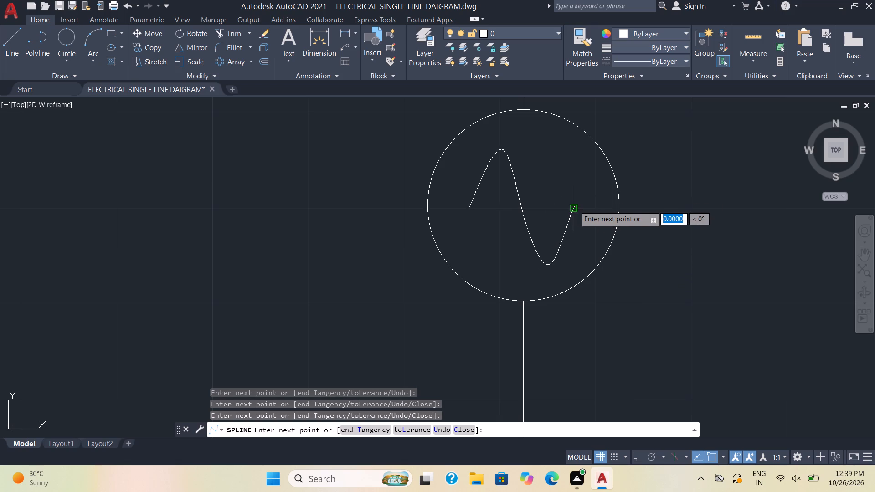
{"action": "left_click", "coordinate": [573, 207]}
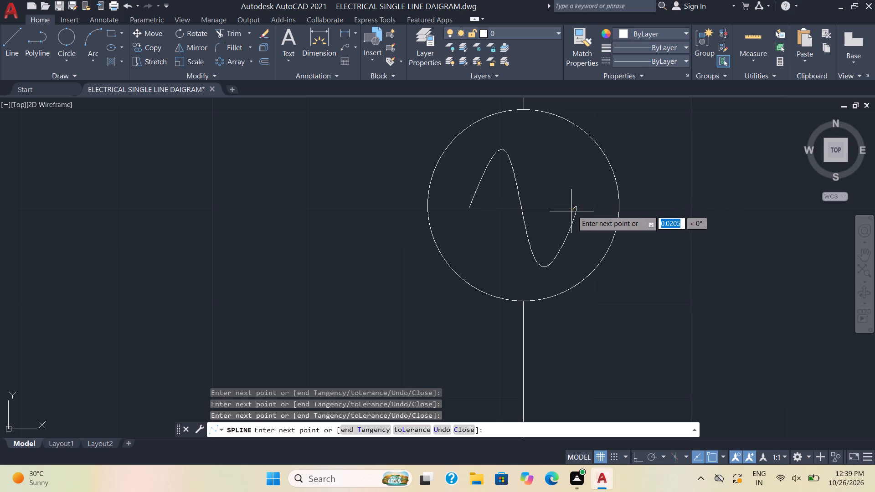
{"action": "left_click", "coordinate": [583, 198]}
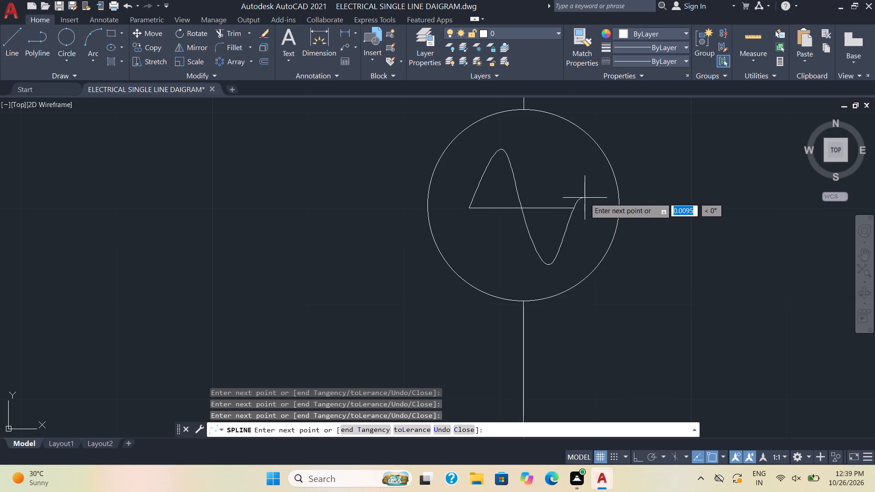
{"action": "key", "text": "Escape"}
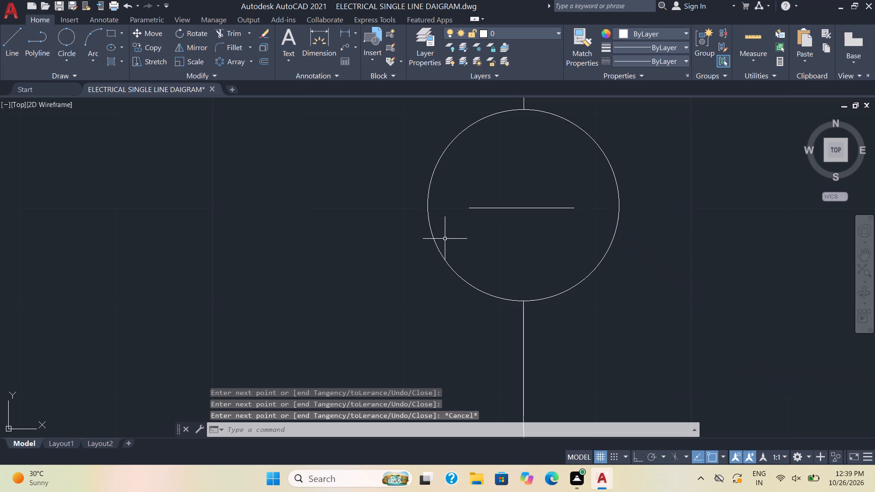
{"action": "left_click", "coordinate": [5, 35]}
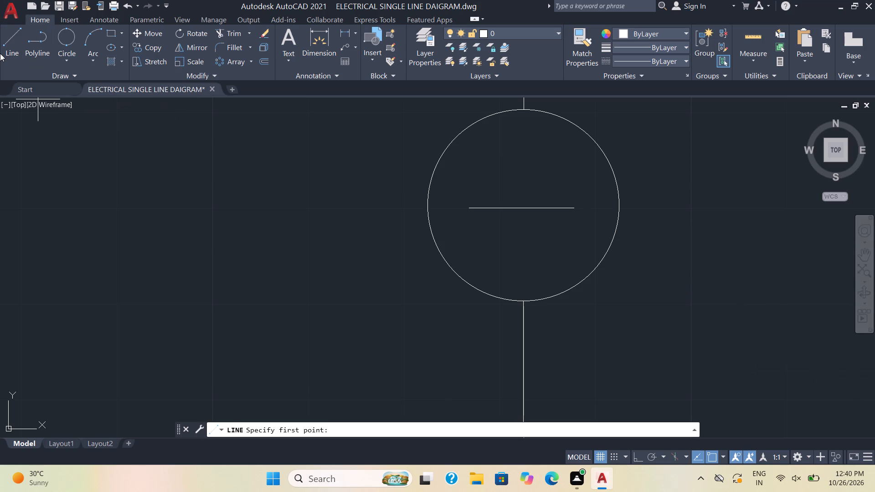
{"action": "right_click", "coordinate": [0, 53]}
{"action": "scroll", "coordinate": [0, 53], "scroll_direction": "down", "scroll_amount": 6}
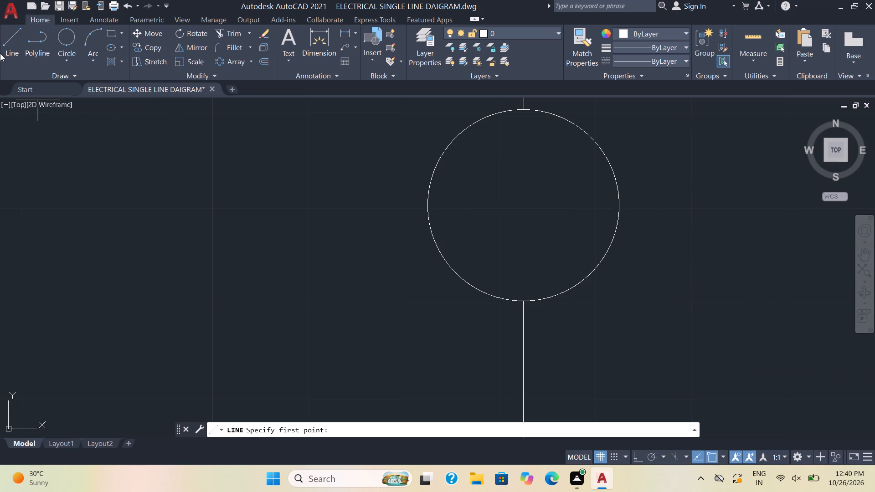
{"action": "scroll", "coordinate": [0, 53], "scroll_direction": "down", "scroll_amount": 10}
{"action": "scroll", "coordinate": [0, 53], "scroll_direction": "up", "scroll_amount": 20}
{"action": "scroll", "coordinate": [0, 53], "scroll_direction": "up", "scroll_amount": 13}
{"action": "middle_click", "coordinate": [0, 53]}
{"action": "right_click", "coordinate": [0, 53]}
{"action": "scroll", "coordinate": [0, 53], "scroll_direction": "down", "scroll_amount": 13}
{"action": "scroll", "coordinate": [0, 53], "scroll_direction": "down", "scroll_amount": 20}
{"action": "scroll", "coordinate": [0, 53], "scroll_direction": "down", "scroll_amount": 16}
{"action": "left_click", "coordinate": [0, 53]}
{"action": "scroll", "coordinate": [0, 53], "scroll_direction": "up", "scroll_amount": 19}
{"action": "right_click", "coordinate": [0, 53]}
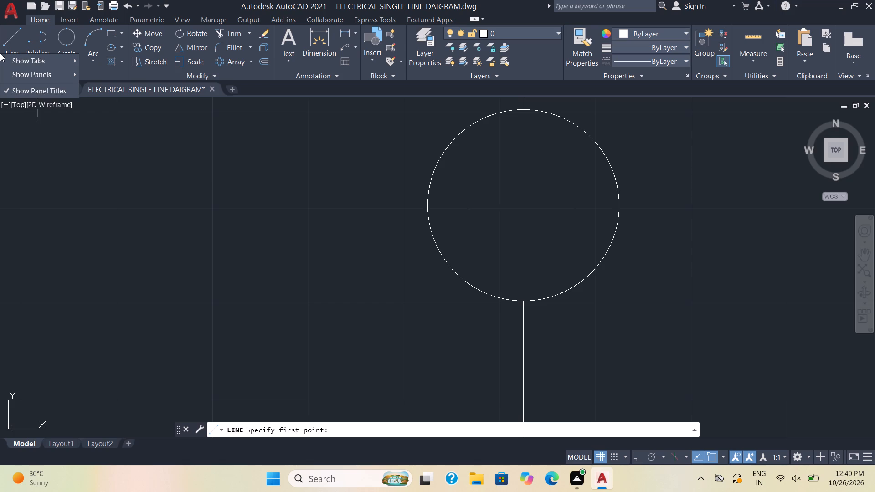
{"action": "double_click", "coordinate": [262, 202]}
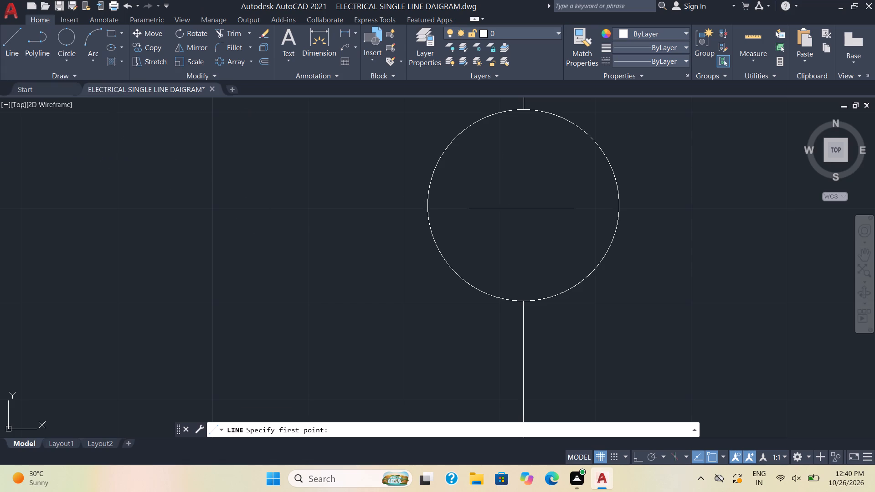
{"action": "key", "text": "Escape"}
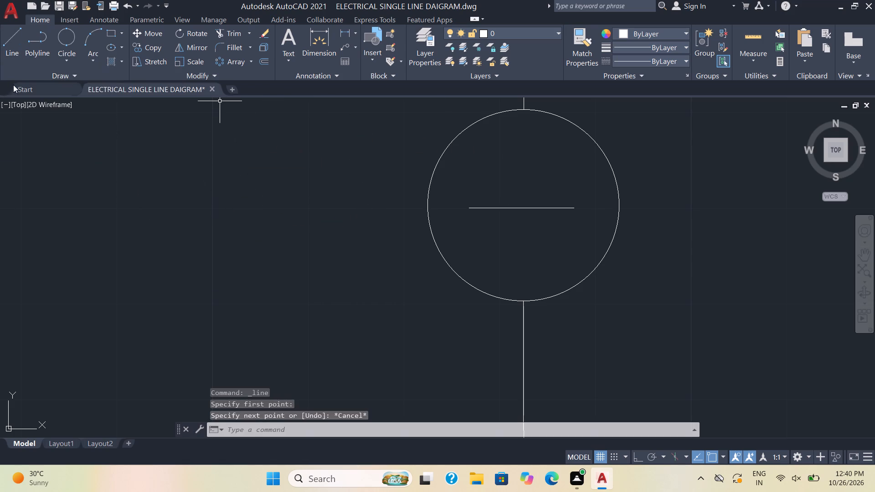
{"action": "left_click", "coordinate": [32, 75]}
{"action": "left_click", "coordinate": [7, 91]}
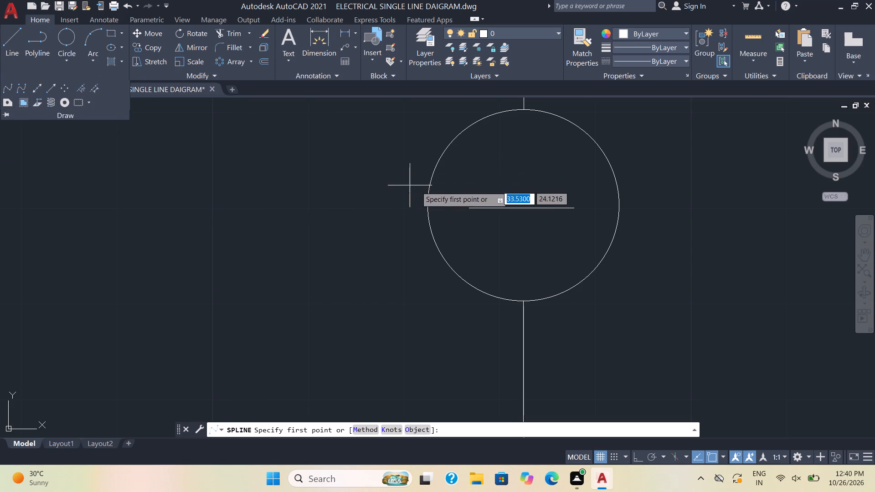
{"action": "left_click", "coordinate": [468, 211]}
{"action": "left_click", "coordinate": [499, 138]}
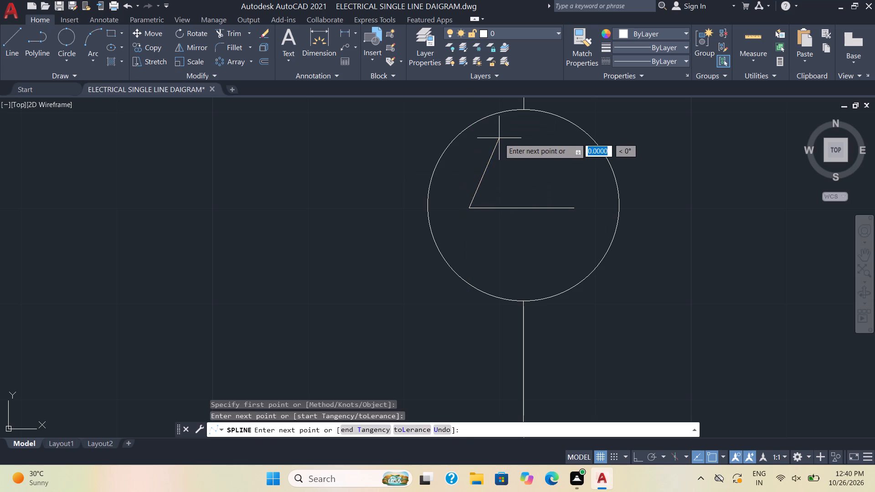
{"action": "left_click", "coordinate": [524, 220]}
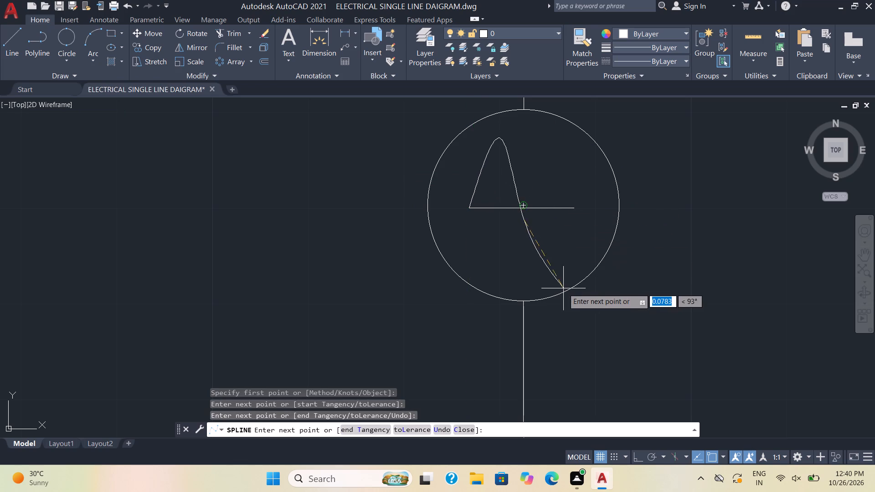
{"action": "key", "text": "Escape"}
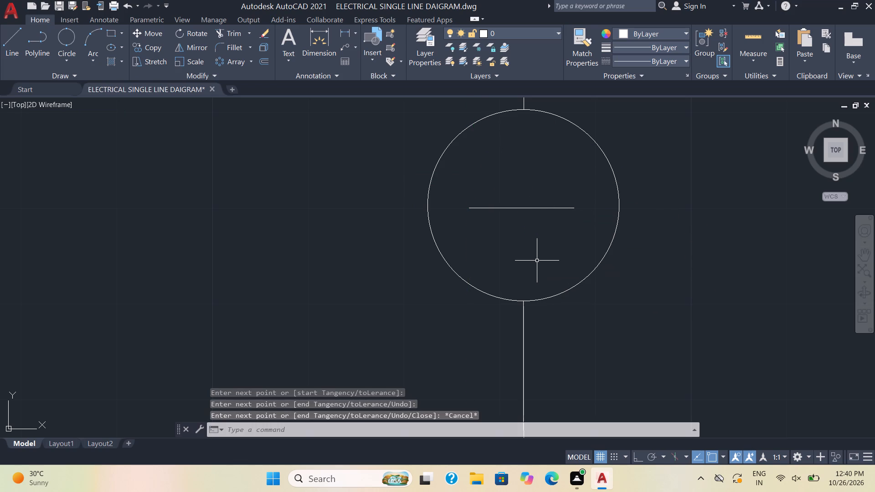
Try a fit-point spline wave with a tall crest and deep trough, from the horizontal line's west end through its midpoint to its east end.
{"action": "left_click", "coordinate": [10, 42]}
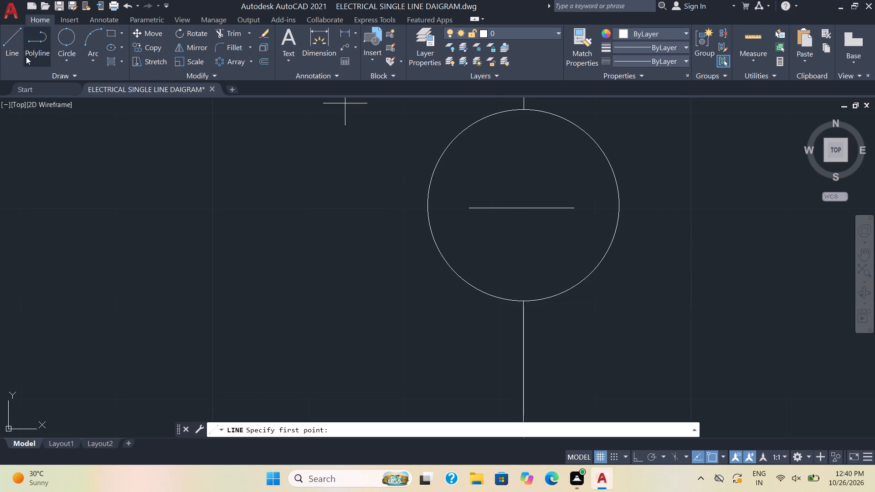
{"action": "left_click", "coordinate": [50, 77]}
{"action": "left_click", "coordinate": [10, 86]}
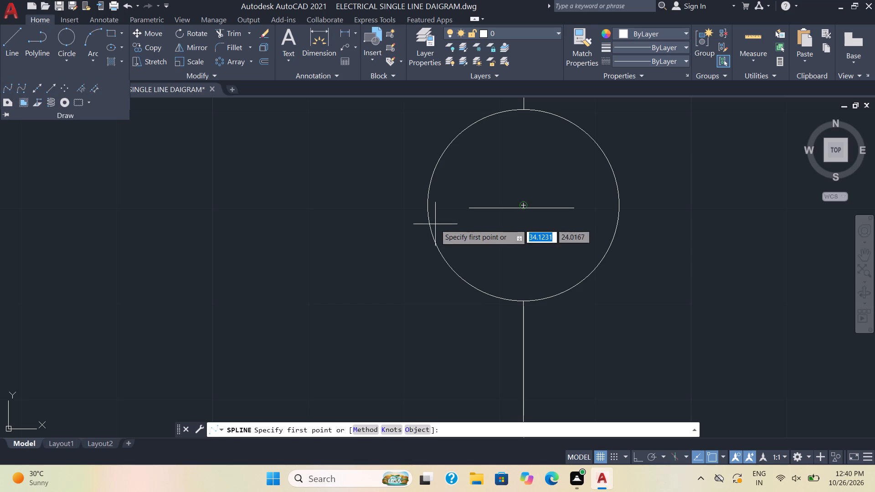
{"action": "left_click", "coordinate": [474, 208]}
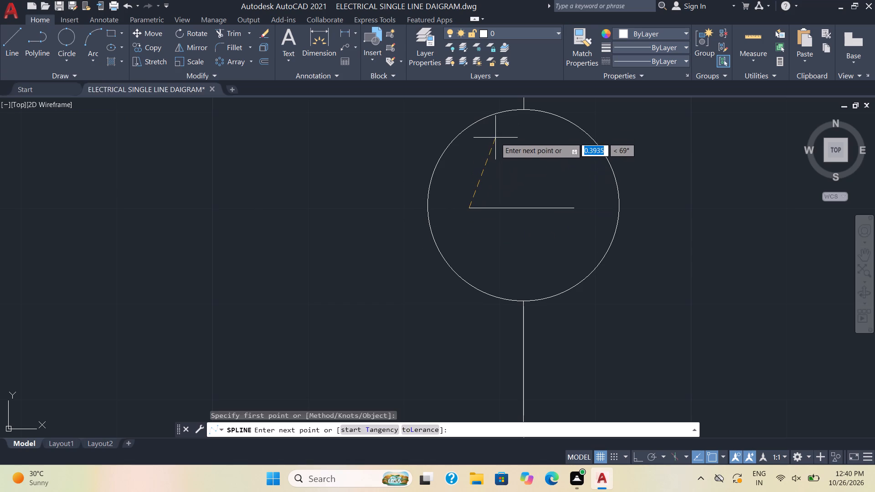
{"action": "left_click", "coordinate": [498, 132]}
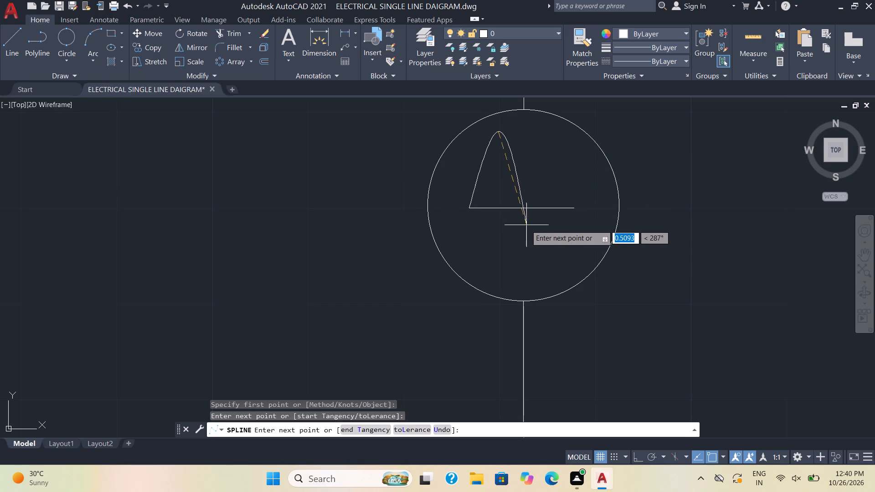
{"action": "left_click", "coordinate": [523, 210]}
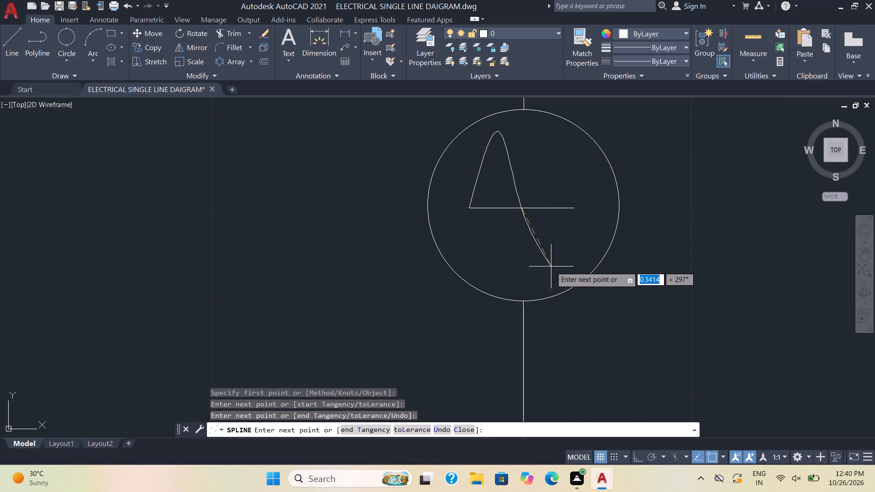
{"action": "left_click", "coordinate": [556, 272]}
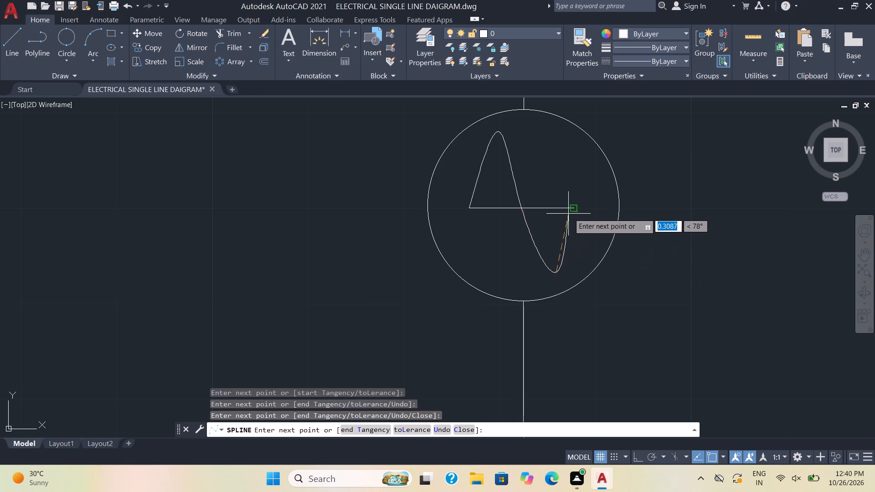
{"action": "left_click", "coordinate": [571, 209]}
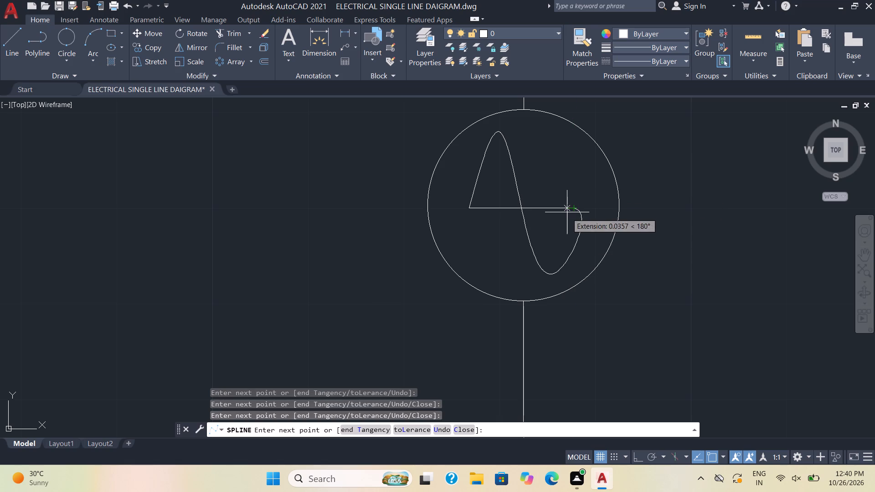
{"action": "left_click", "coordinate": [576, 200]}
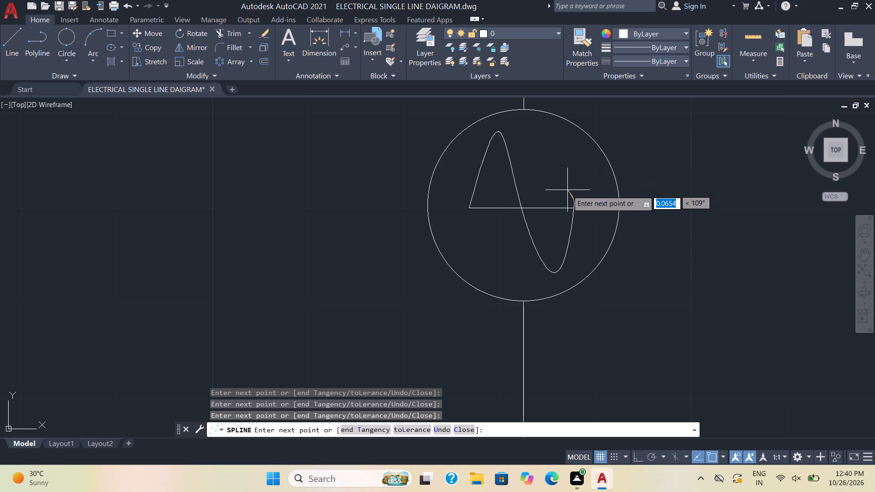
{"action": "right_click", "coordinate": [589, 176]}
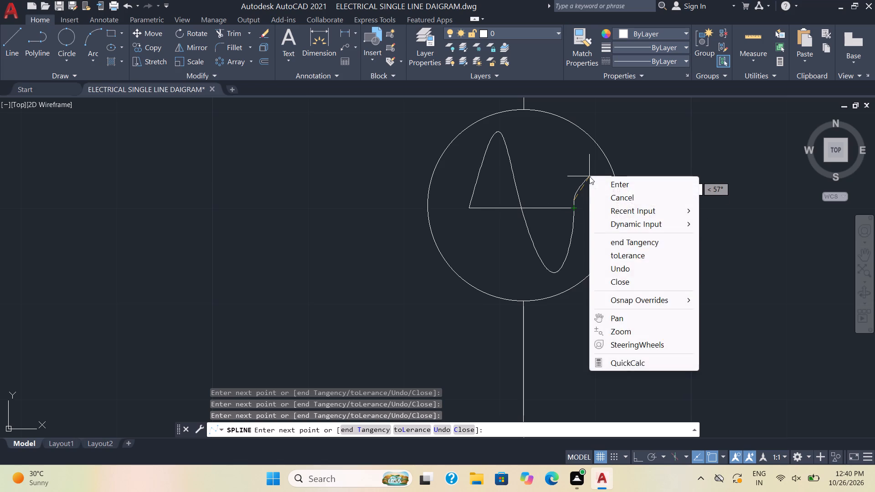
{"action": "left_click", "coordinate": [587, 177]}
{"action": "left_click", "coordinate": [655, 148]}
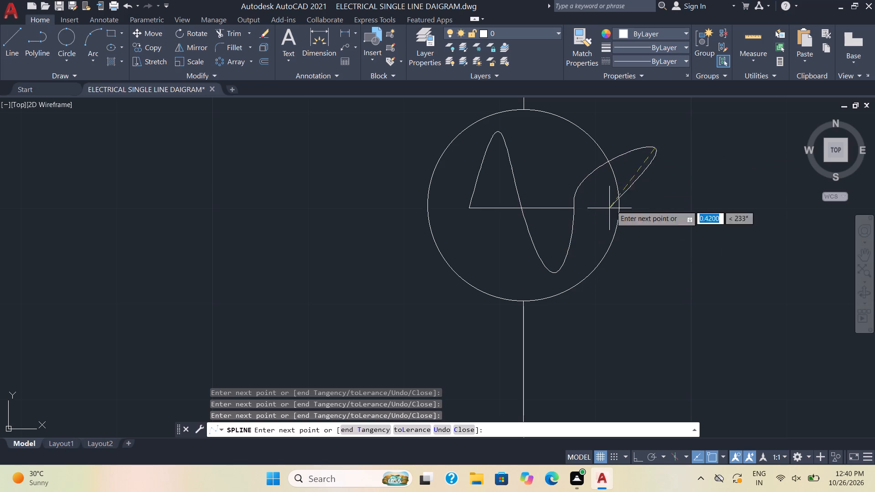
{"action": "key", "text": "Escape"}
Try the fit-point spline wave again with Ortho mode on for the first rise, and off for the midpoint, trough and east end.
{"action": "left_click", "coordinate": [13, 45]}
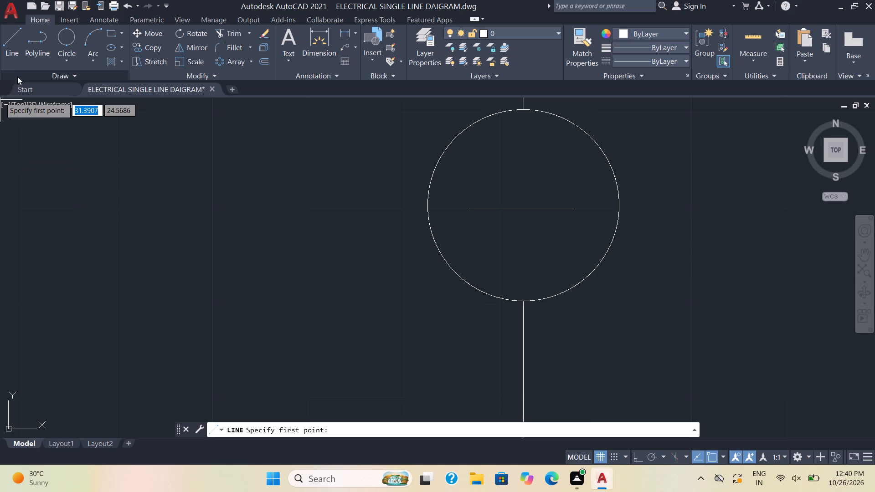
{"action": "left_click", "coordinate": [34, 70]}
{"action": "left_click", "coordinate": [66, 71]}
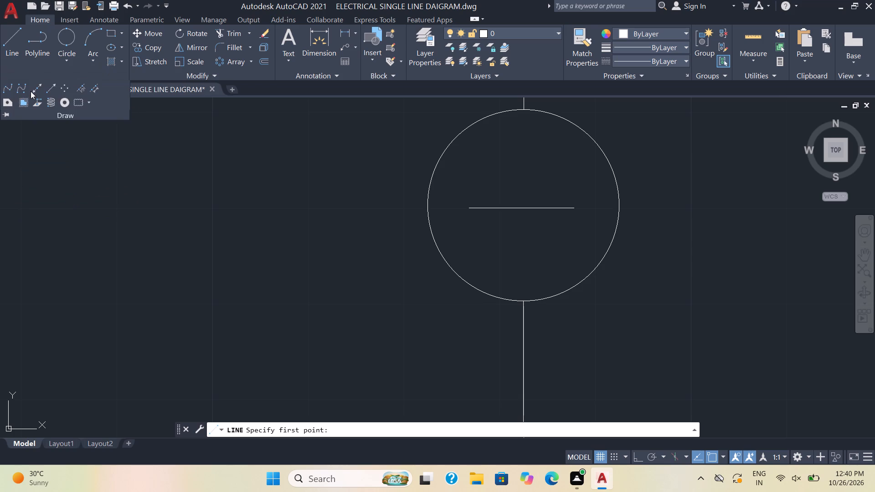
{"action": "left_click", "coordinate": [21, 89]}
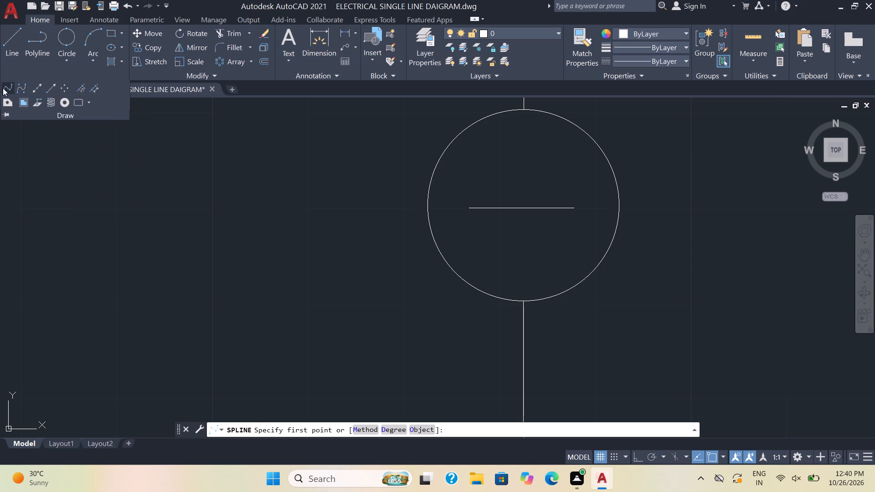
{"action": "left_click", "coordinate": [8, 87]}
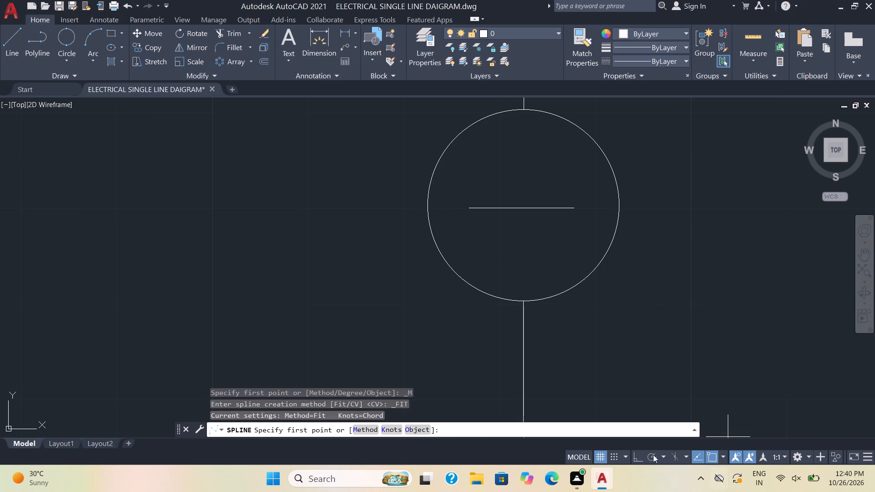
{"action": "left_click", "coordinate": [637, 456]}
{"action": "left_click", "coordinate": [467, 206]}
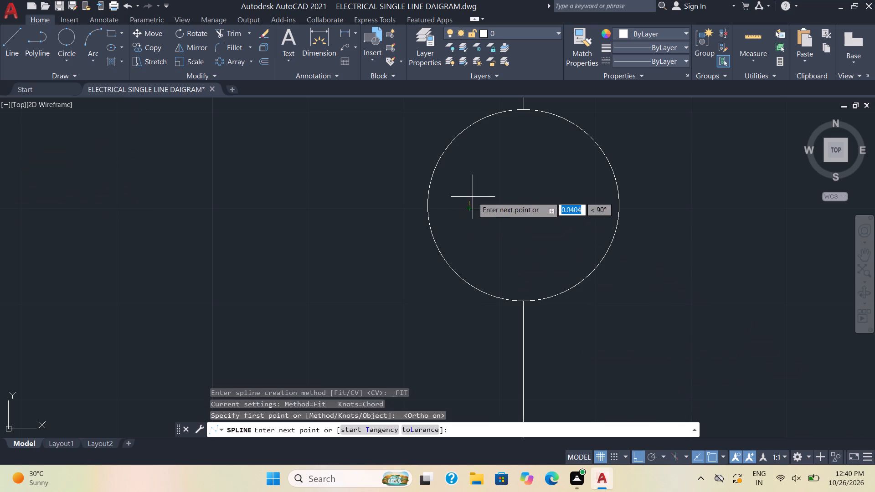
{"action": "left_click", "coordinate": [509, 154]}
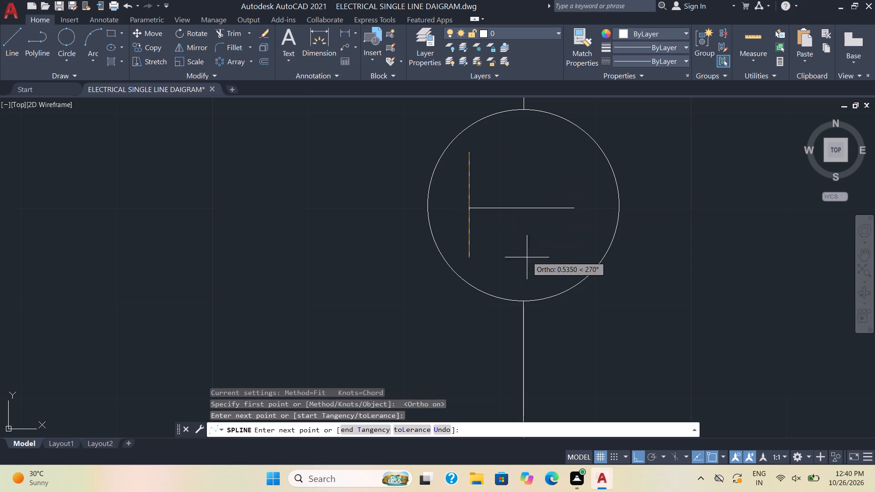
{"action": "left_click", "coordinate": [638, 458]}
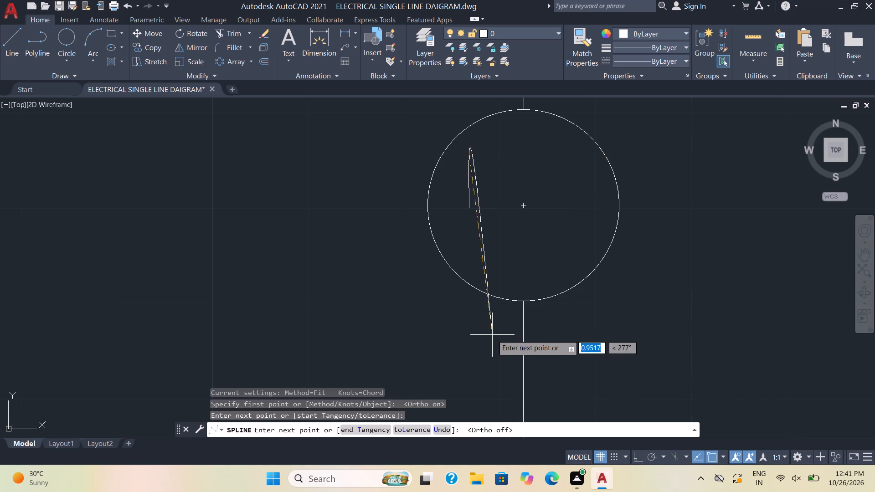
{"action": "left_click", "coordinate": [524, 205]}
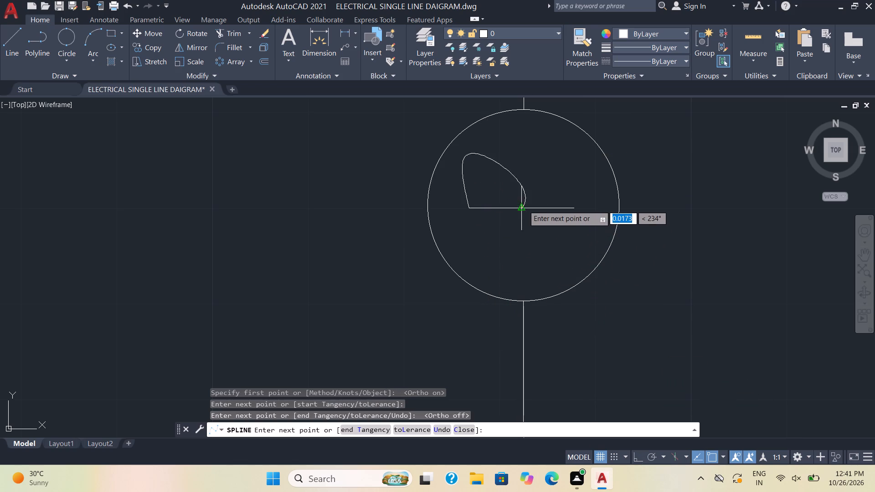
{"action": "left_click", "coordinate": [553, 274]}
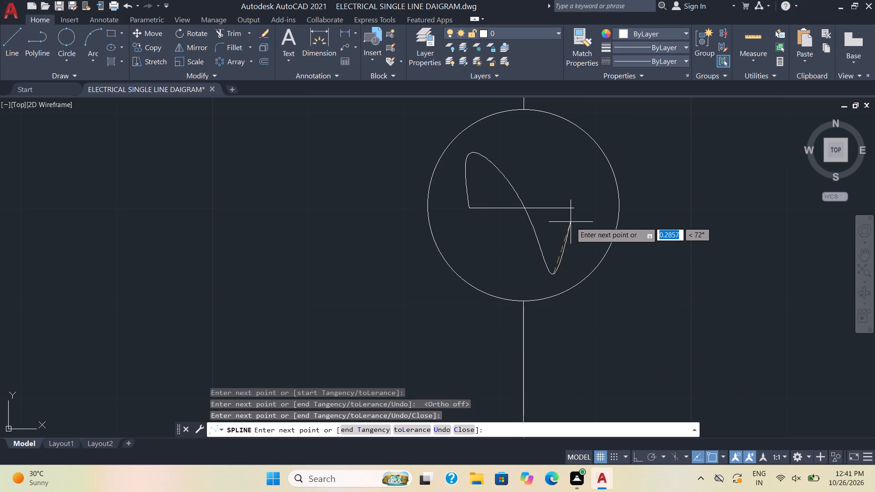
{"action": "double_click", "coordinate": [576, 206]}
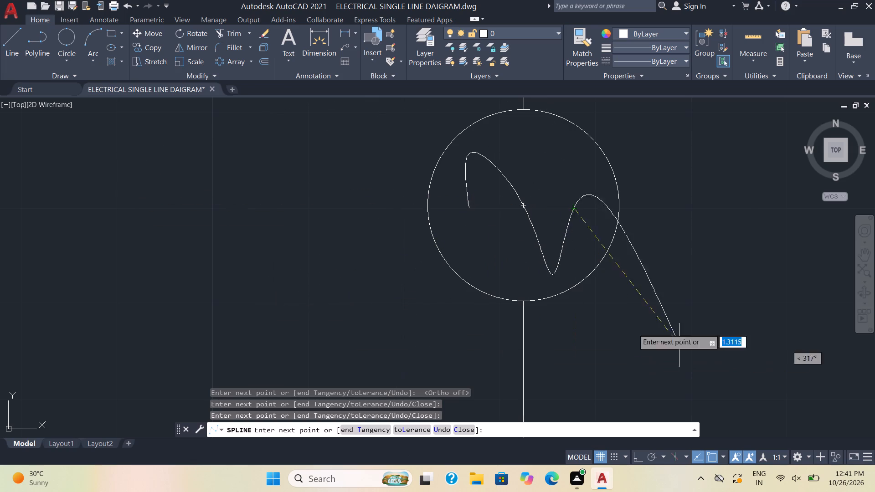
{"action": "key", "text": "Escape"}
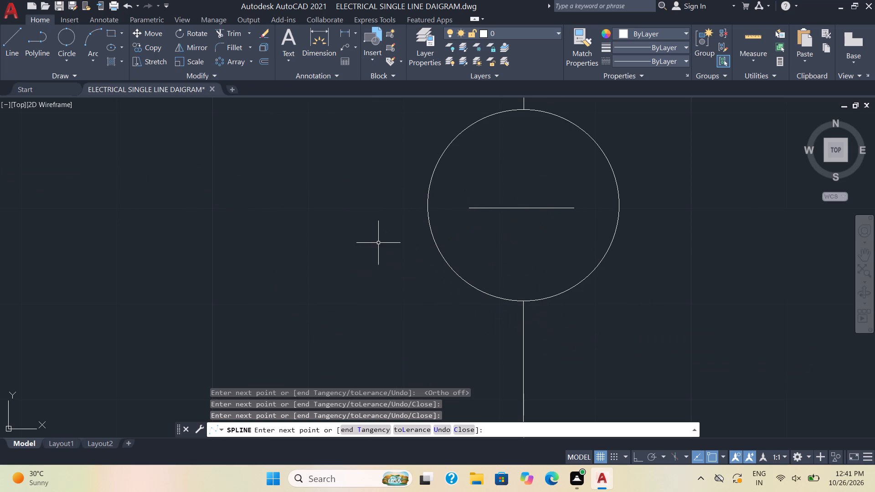
Draw a one-cycle fit-point spline along the horizontal line, crossing its midpoint, with the crest about 0.34 units from the west end at 64°.
{"action": "left_click", "coordinate": [62, 75]}
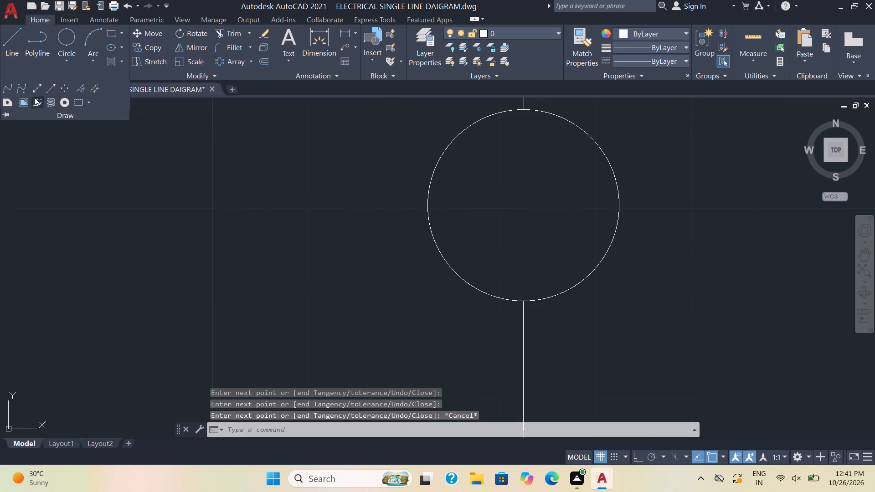
{"action": "left_click", "coordinate": [3, 86]}
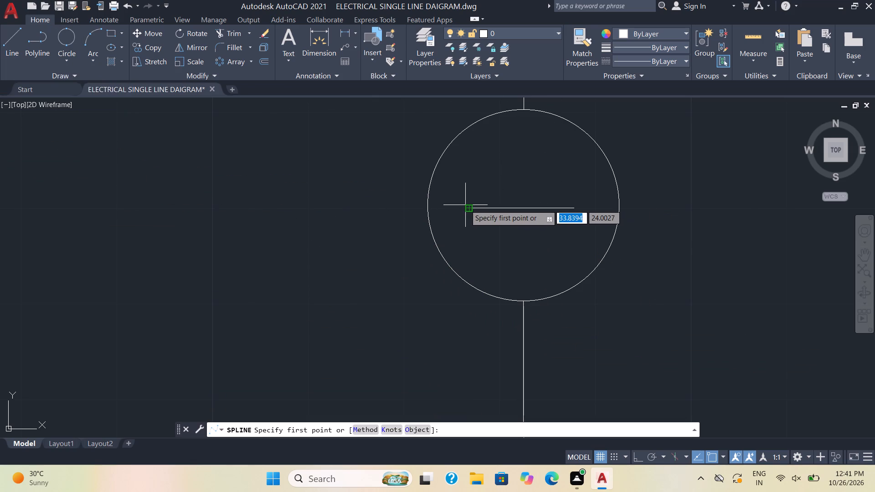
{"action": "left_click", "coordinate": [470, 209]}
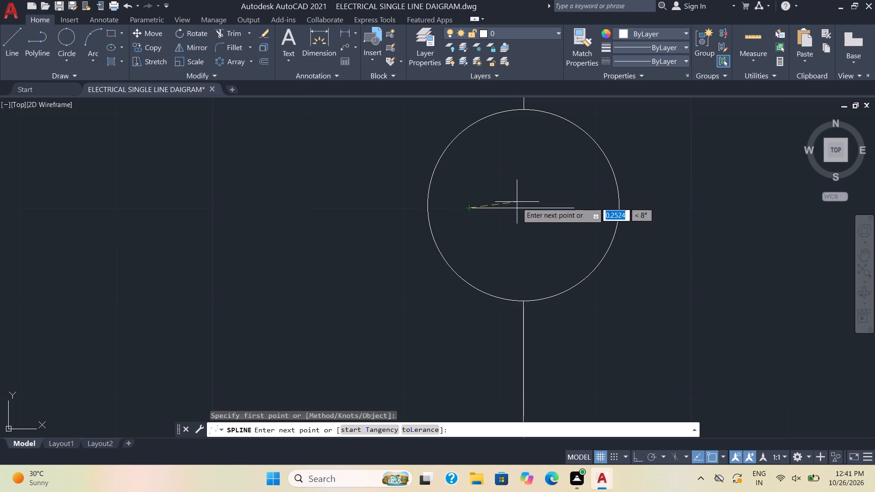
{"action": "left_click", "coordinate": [498, 150]}
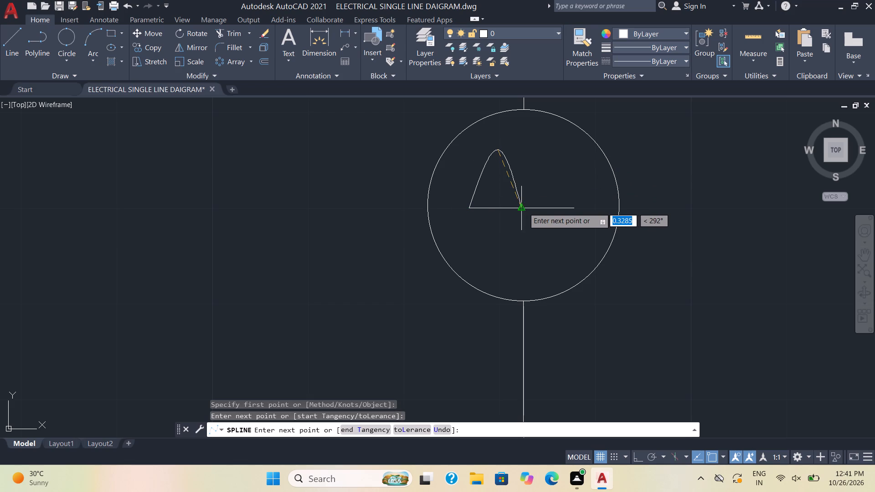
{"action": "left_click", "coordinate": [523, 208]}
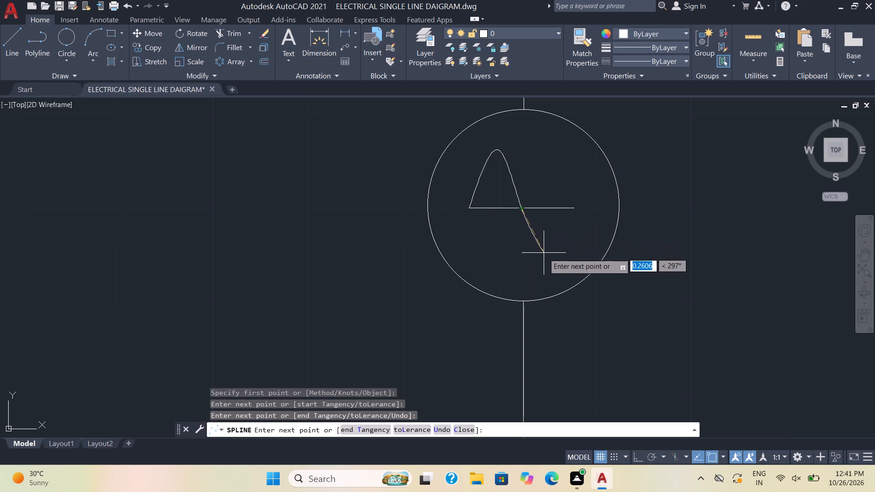
{"action": "left_click", "coordinate": [548, 262]}
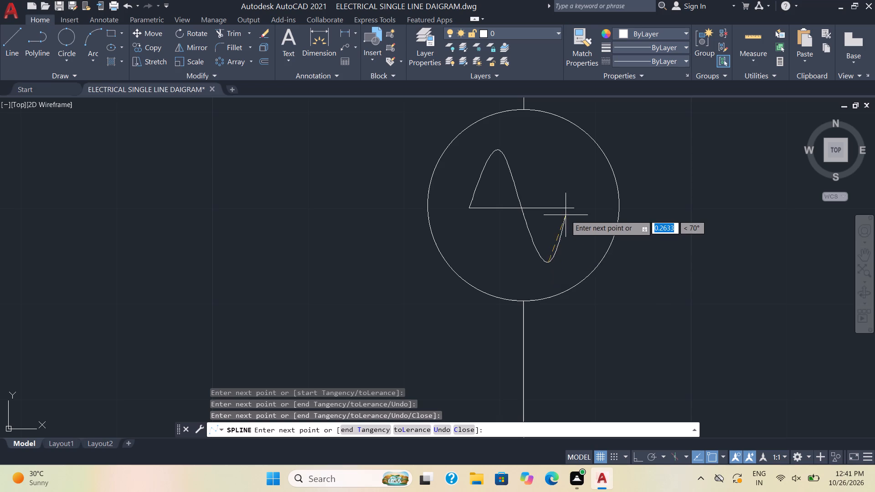
{"action": "left_click", "coordinate": [574, 206]}
{"action": "key", "text": "Return"}
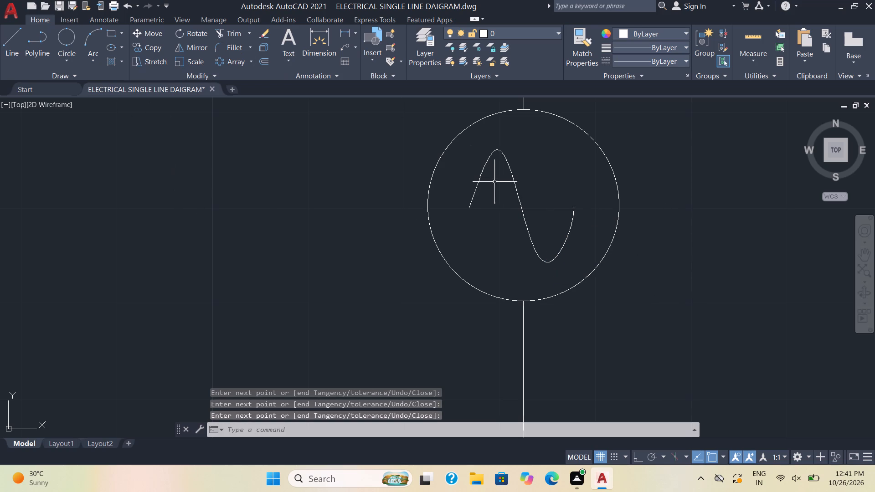
Erase the horizontal guide line inside the large circle, keeping the spline wave.
{"action": "left_click", "coordinate": [508, 209]}
{"action": "key", "text": "Delete"}
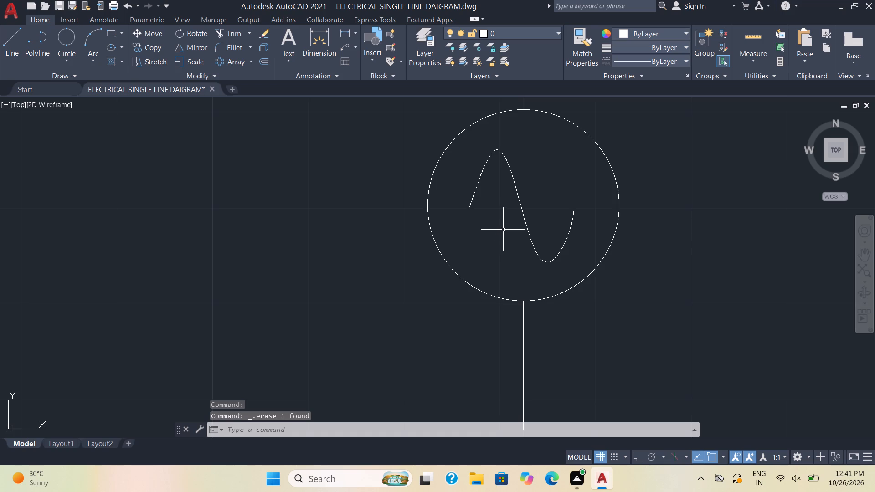
Examine the second feeder with its wave symbol alongside the rest of the single line diagram.
{"action": "scroll", "coordinate": [503, 236], "scroll_direction": "down", "scroll_amount": 4}
{"action": "scroll", "coordinate": [526, 265], "scroll_direction": "up", "scroll_amount": 1}
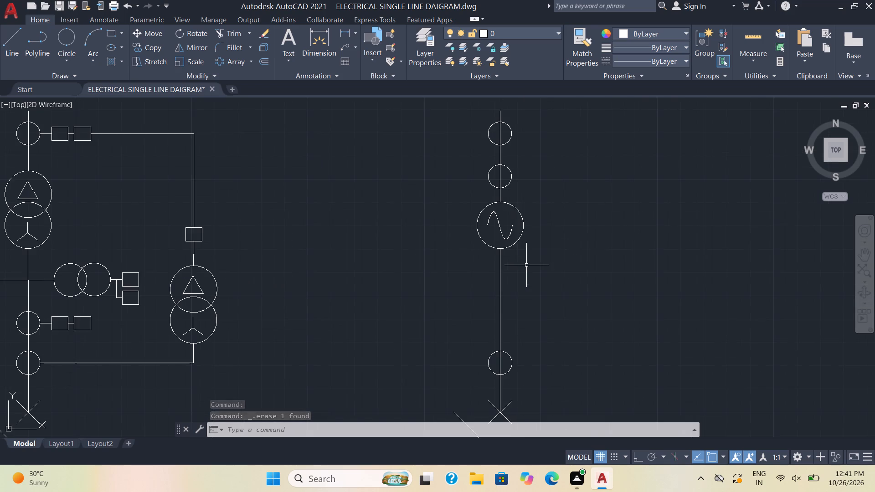
{"action": "scroll", "coordinate": [526, 265], "scroll_direction": "down", "scroll_amount": 3}
{"action": "scroll", "coordinate": [532, 276], "scroll_direction": "up", "scroll_amount": 2}
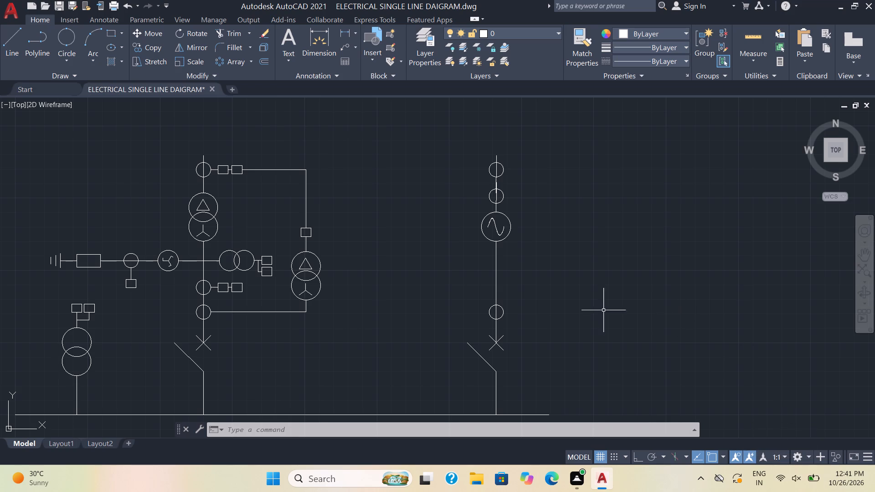
{"action": "scroll", "coordinate": [560, 284], "scroll_direction": "down", "scroll_amount": 2}
{"action": "scroll", "coordinate": [551, 309], "scroll_direction": "up", "scroll_amount": 1}
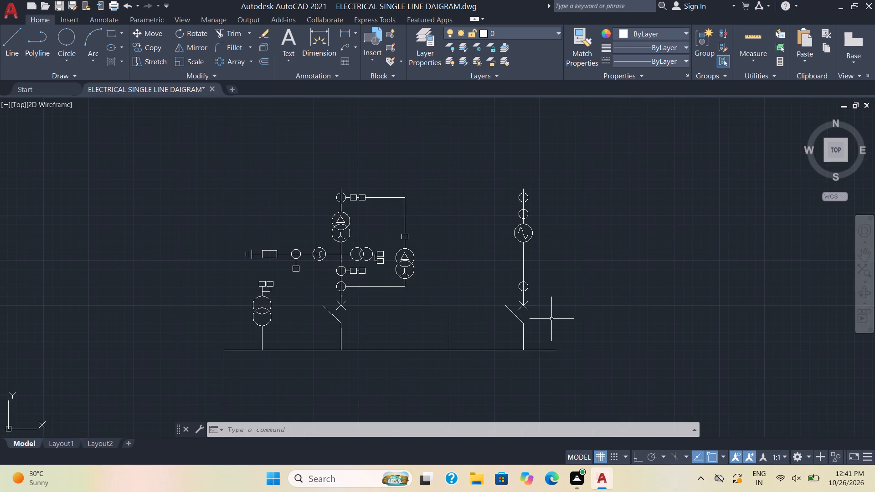
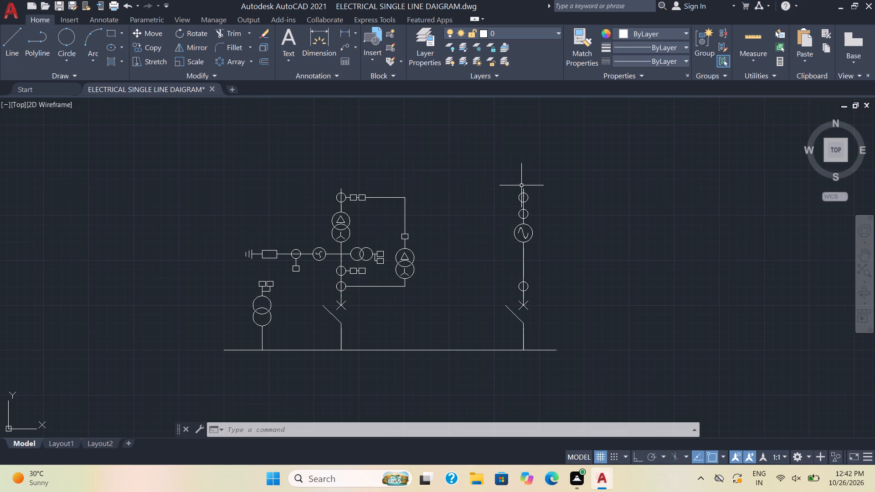
Draw a line up from the generator feeder's top end, across to one side, and a short way down as a half bracket.
{"action": "scroll", "coordinate": [522, 185], "scroll_direction": "up", "scroll_amount": 2}
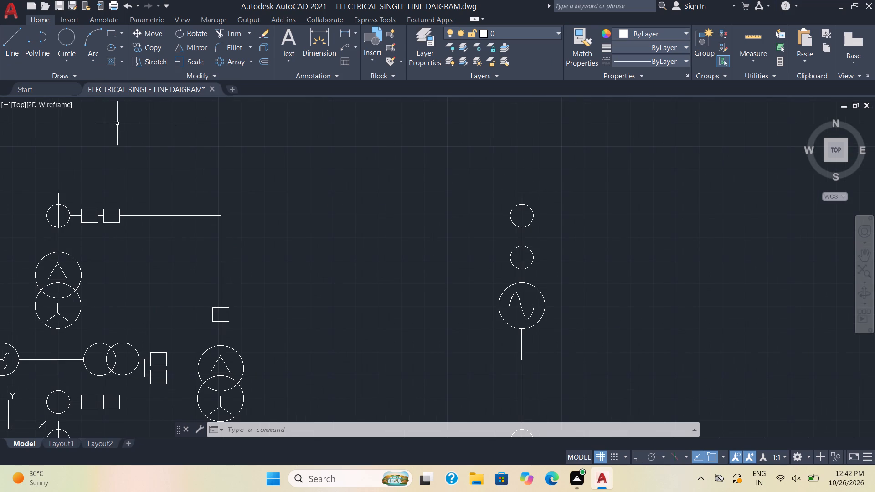
{"action": "left_click", "coordinate": [13, 46]}
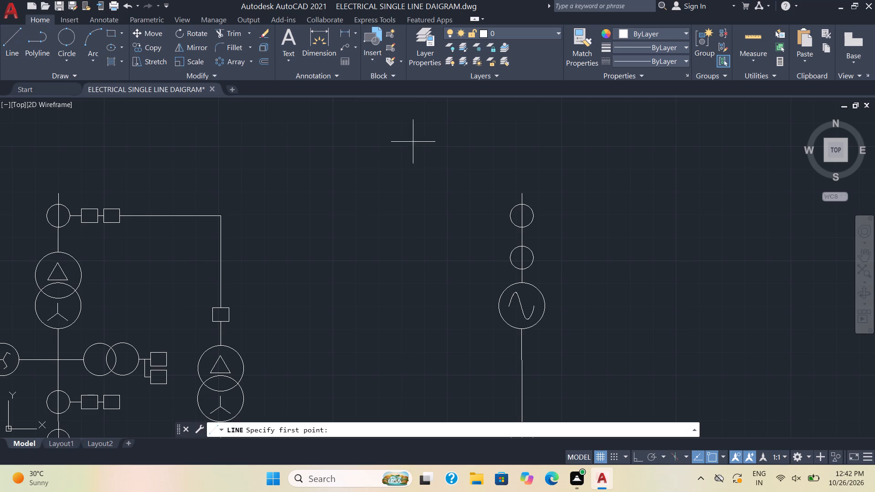
{"action": "left_click", "coordinate": [524, 194]}
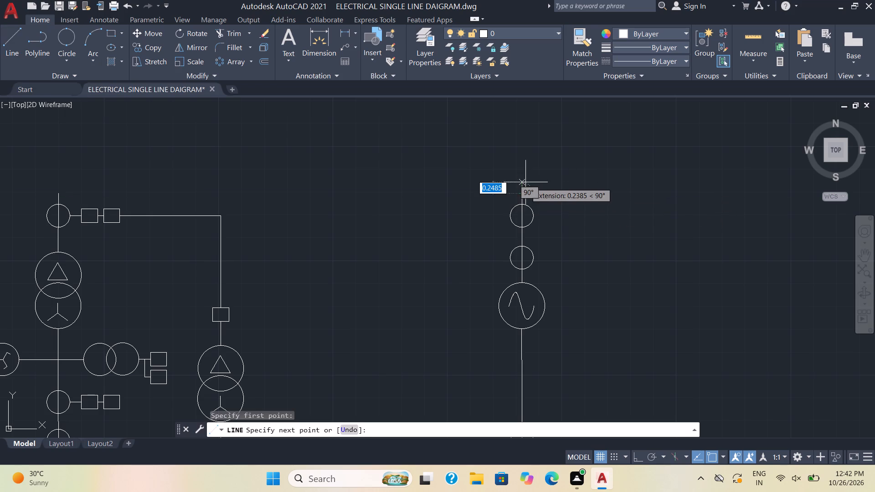
{"action": "left_click", "coordinate": [523, 171]}
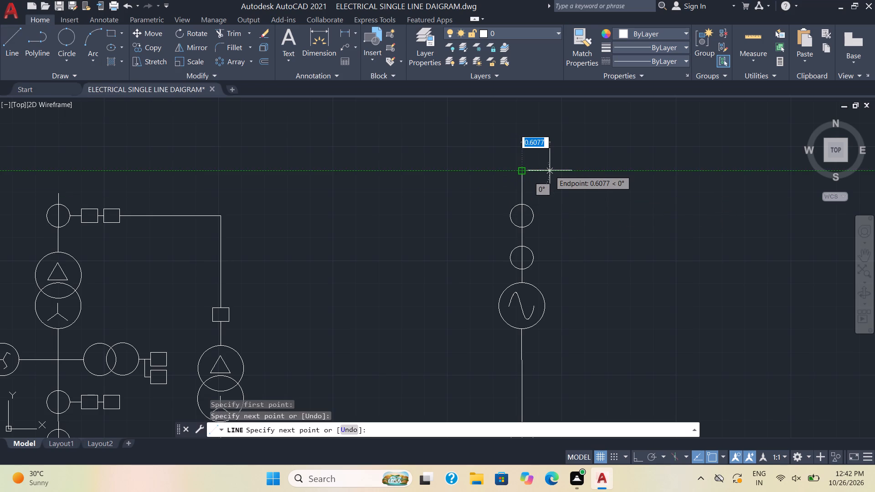
{"action": "left_click", "coordinate": [558, 170]}
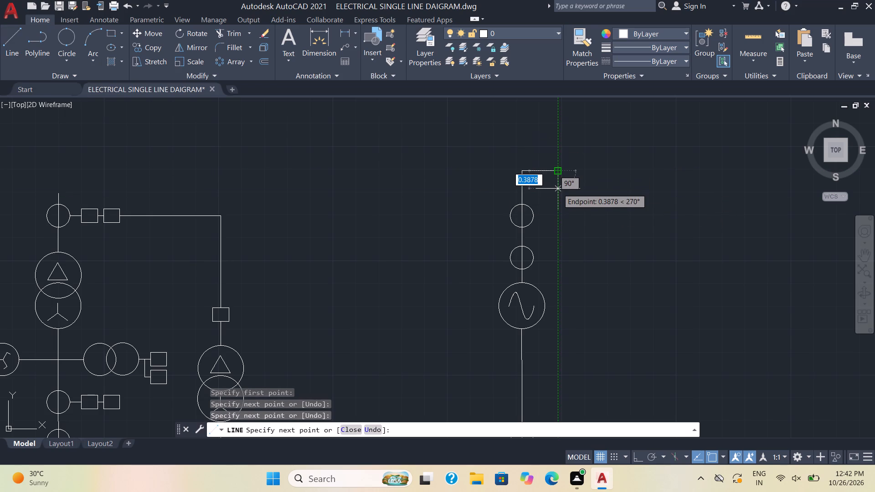
{"action": "left_click", "coordinate": [559, 183]}
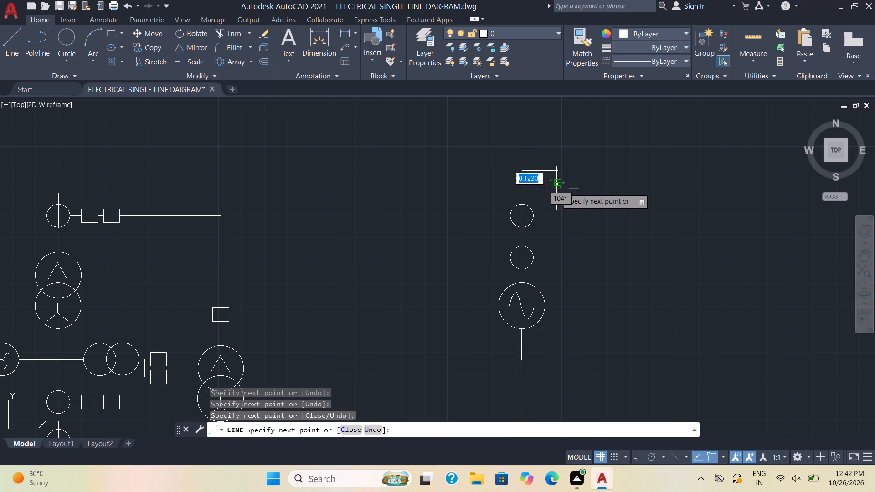
{"action": "key", "text": "Escape"}
Mirror the half bracket's horizontal and short vertical lines about the generator feeder's centreline, keeping the source objects.
{"action": "left_click", "coordinate": [565, 195]}
{"action": "left_click", "coordinate": [536, 143]}
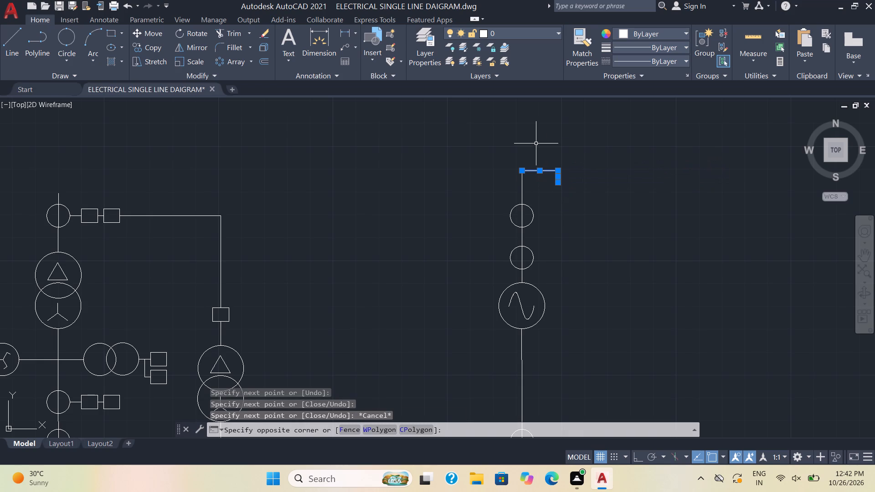
{"action": "left_click", "coordinate": [187, 42]}
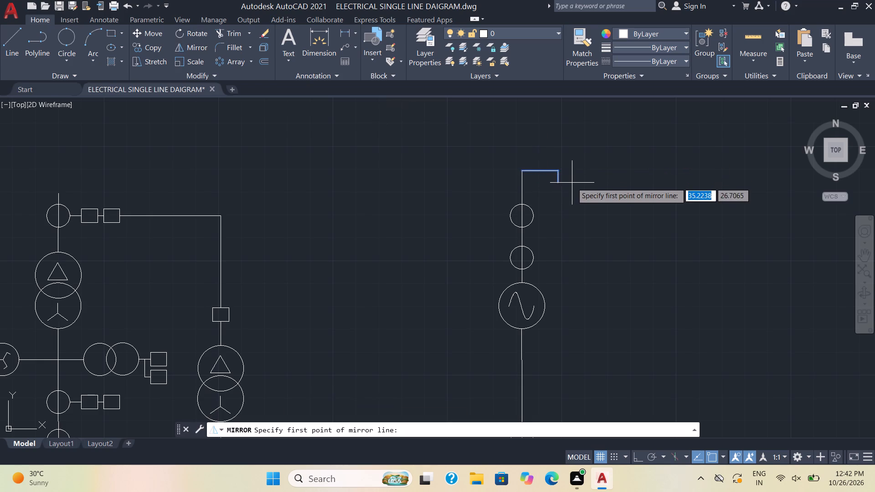
{"action": "left_click", "coordinate": [523, 172]}
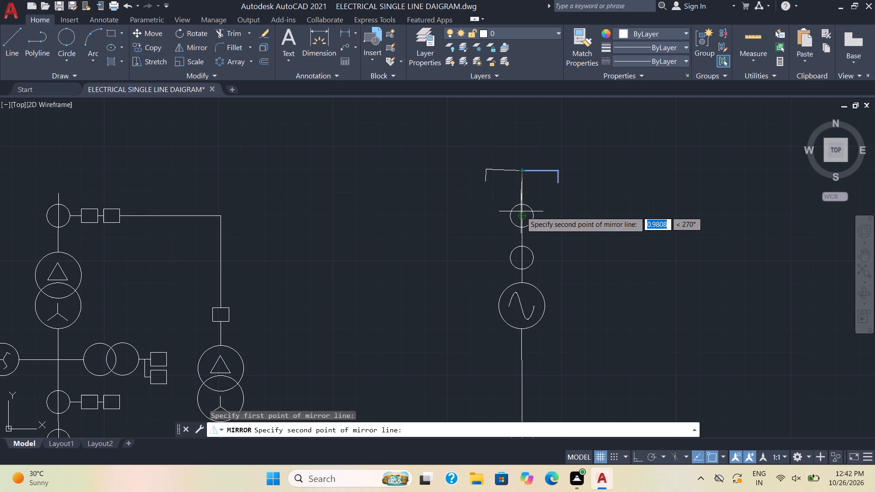
{"action": "left_click", "coordinate": [521, 190]}
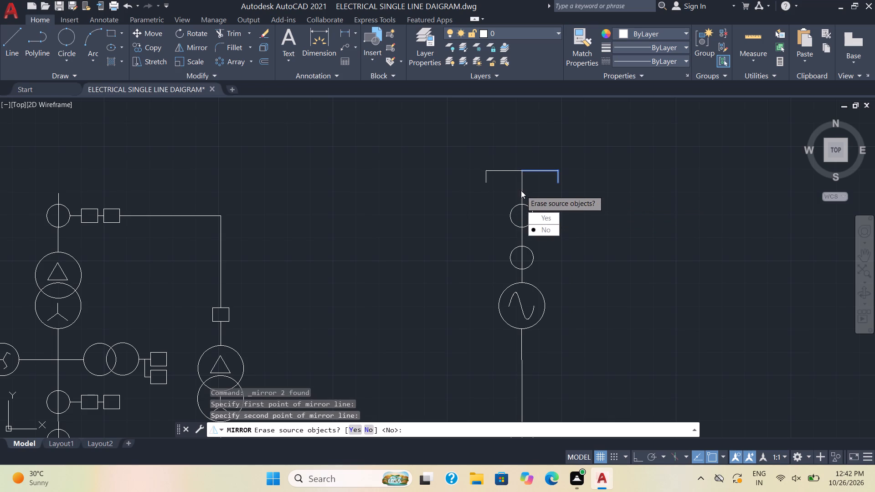
{"action": "left_click_drag", "start_coordinate": [543, 230], "coordinate": [521, 190]}
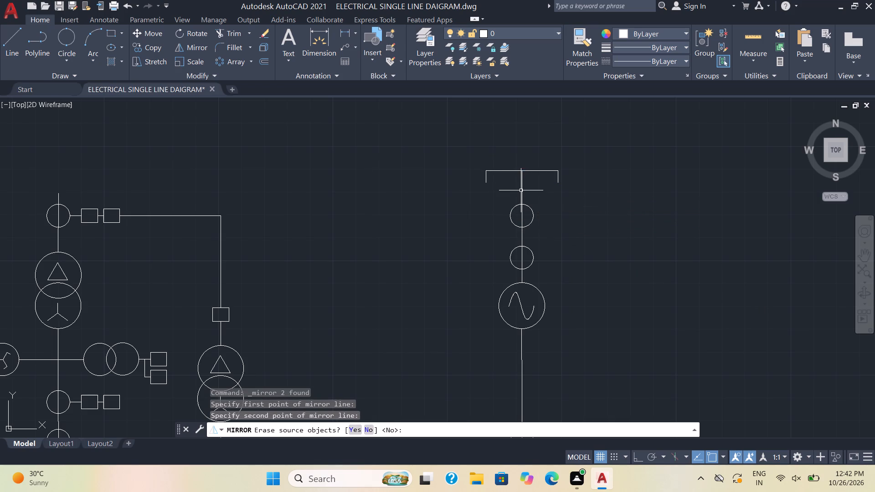
Copy the small circle below the bracket, with its connecting lines, onto the bracket's top centre point.
{"action": "left_click", "coordinate": [556, 245]}
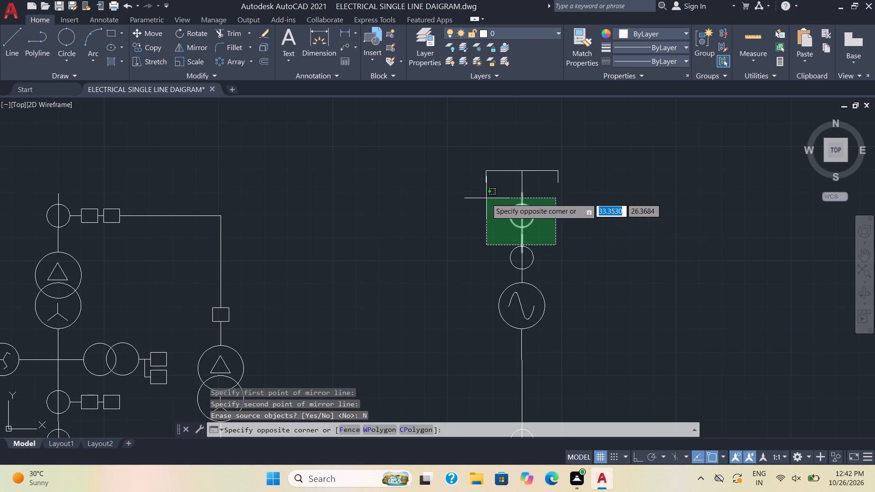
{"action": "left_click", "coordinate": [486, 197]}
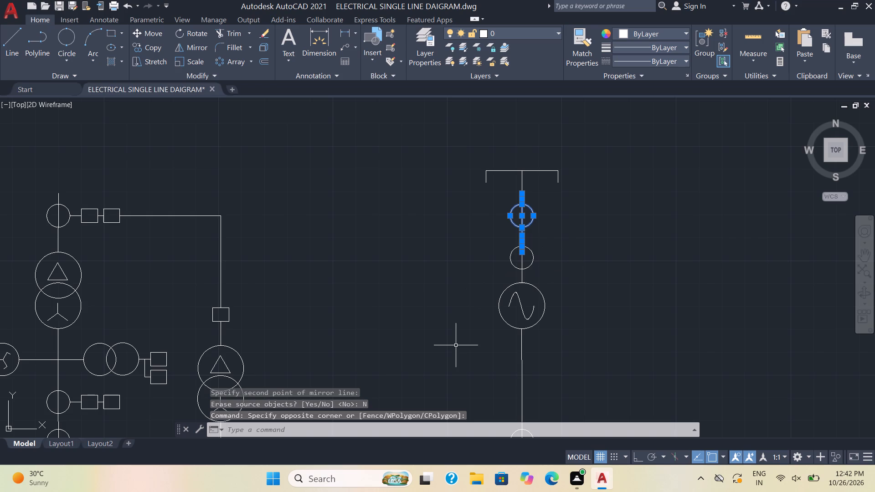
{"action": "key", "text": "c"}
{"action": "key", "text": "o"}
{"action": "key", "text": "Return"}
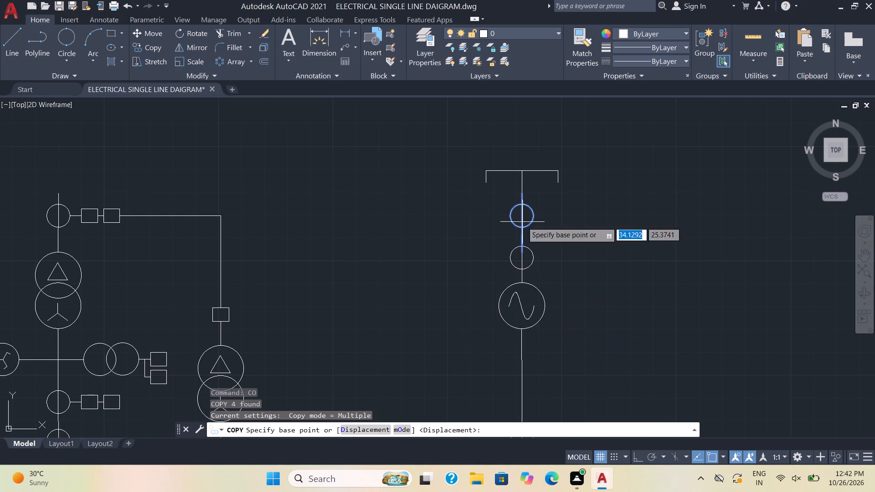
{"action": "left_click", "coordinate": [520, 246]}
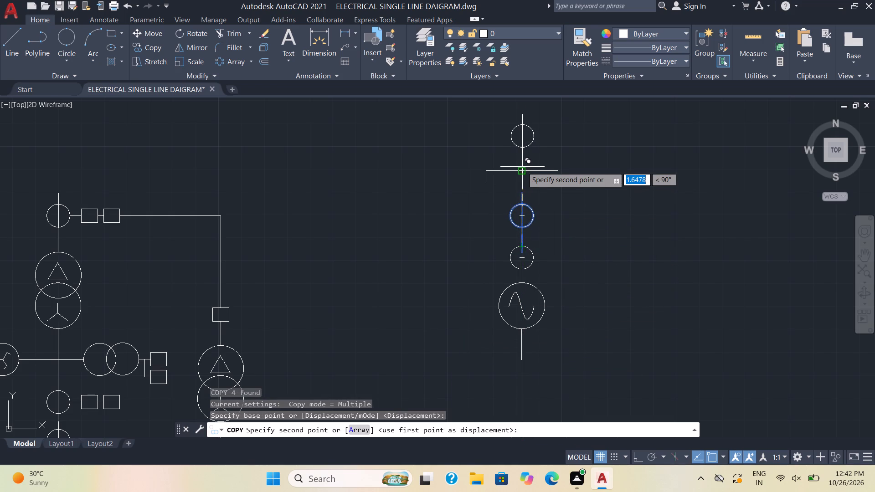
{"action": "left_click", "coordinate": [522, 169]}
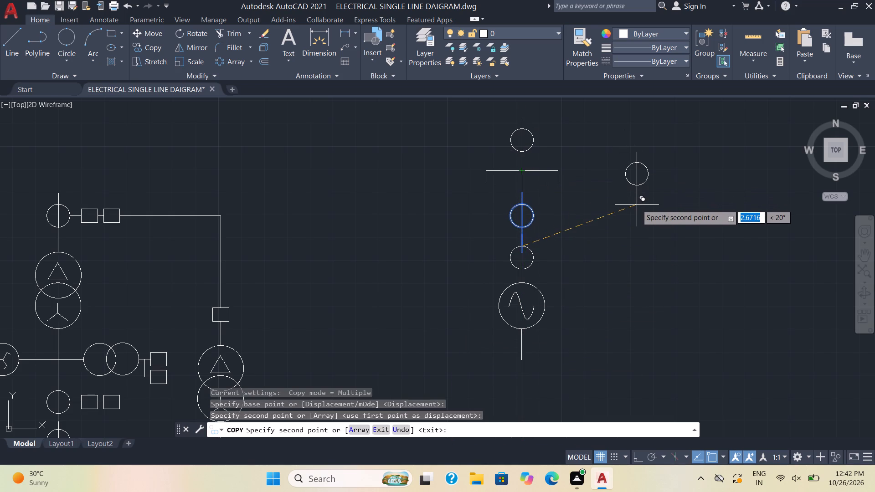
{"action": "key", "text": "Escape"}
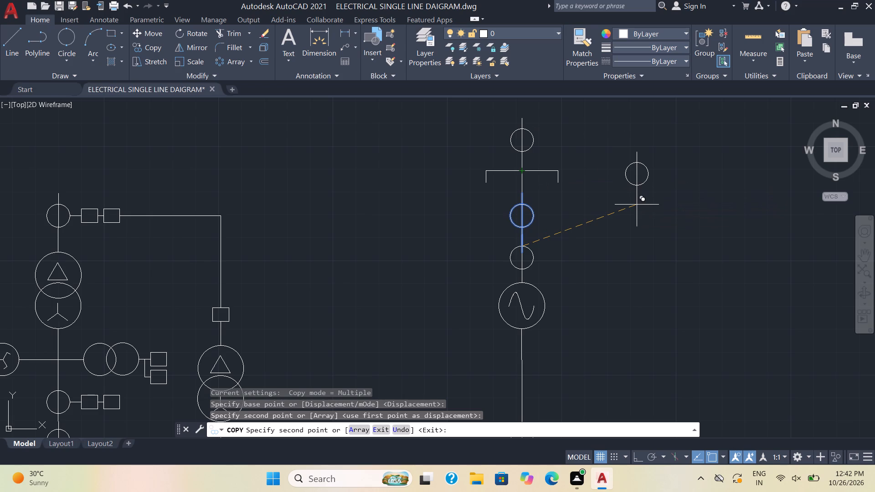
Copy the resistor and earth symbol, with its connecting line, from the transformer feeder's branch to empty space beside the generator feeder.
{"action": "scroll", "coordinate": [465, 248], "scroll_direction": "down", "scroll_amount": 3}
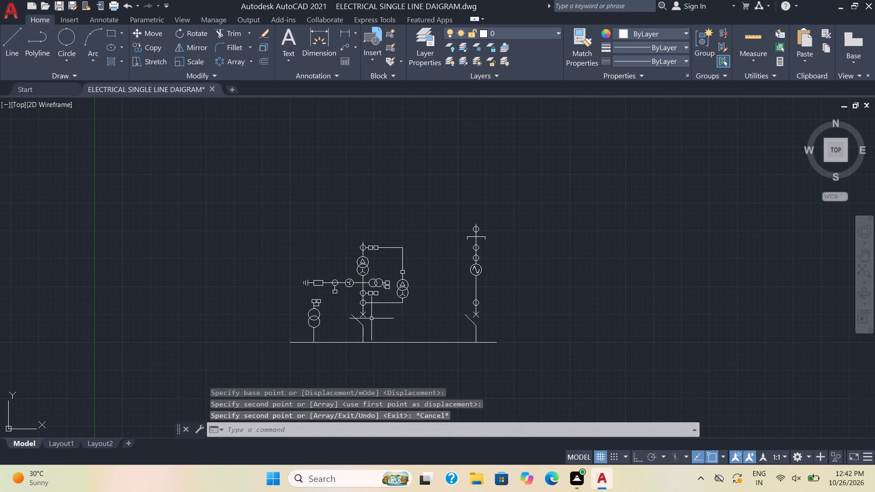
{"action": "scroll", "coordinate": [317, 287], "scroll_direction": "up", "scroll_amount": 2}
{"action": "left_click", "coordinate": [329, 294]}
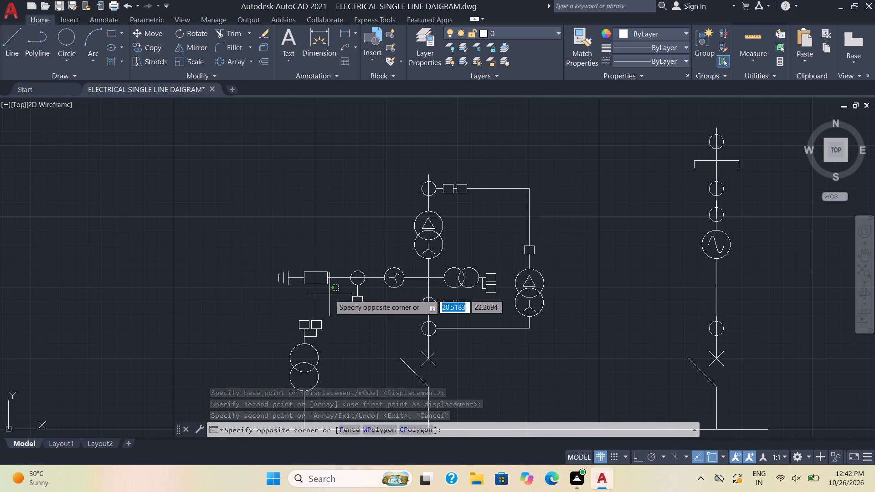
{"action": "left_click", "coordinate": [266, 261]}
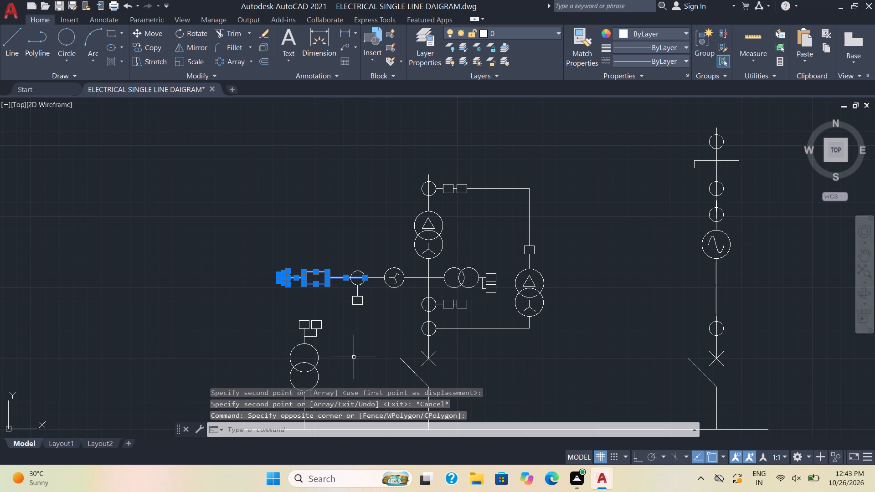
{"action": "key", "text": "c"}
{"action": "key", "text": "o"}
{"action": "key", "text": "Return"}
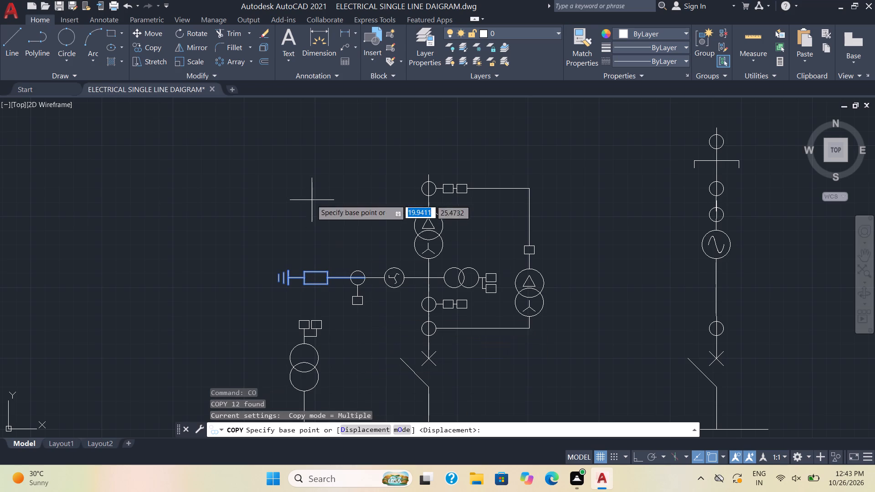
{"action": "left_click", "coordinate": [324, 277]}
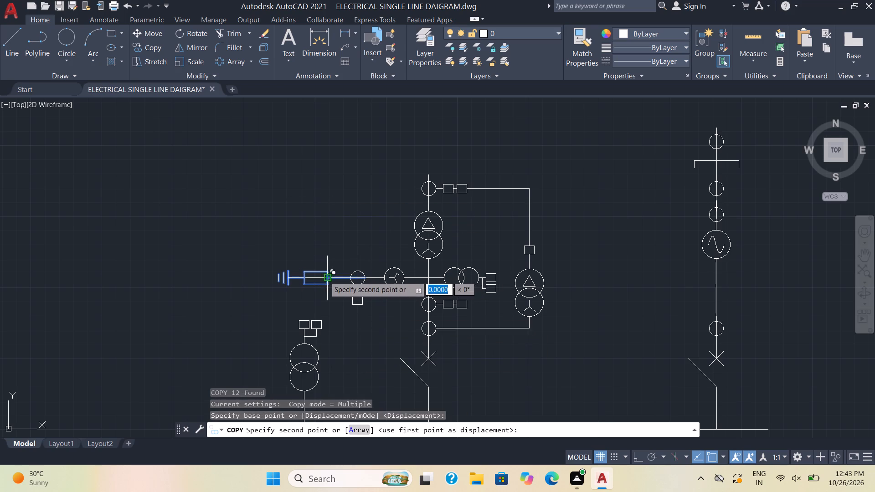
{"action": "scroll", "coordinate": [824, 294], "scroll_direction": "down", "scroll_amount": 2}
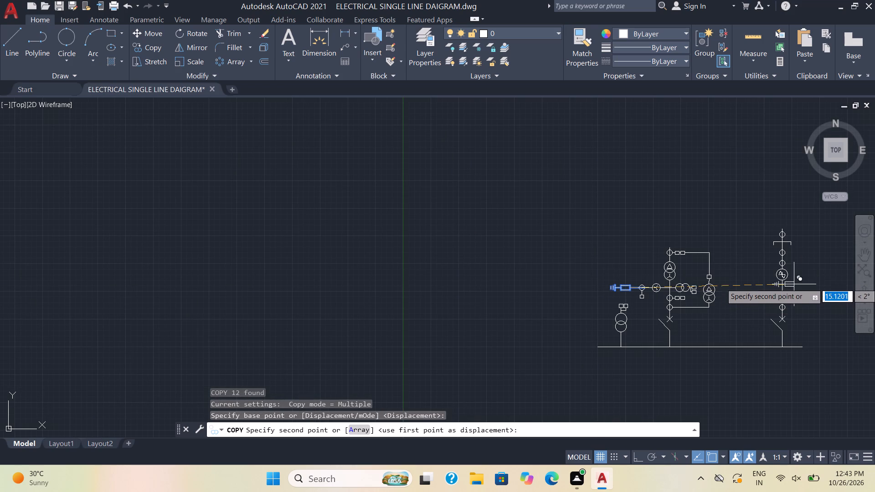
{"action": "middle_click_drag", "start_coordinate": [812, 281], "coordinate": [438, 270]}
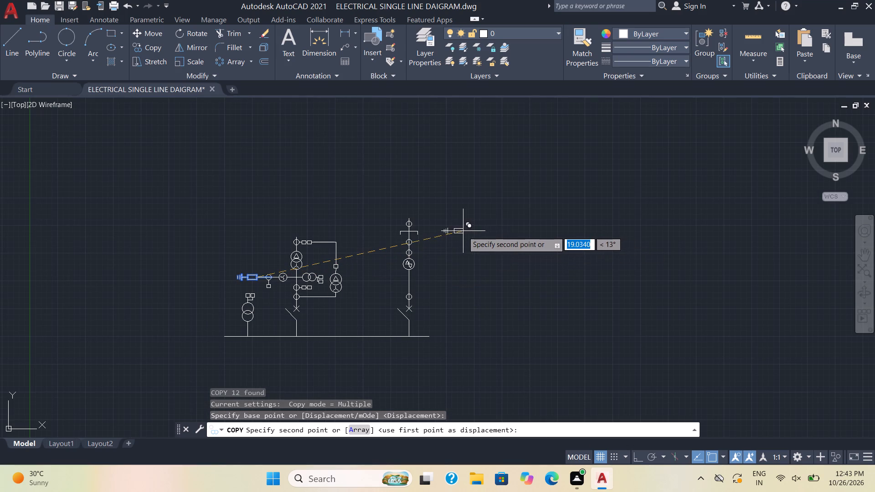
{"action": "left_click", "coordinate": [462, 232]}
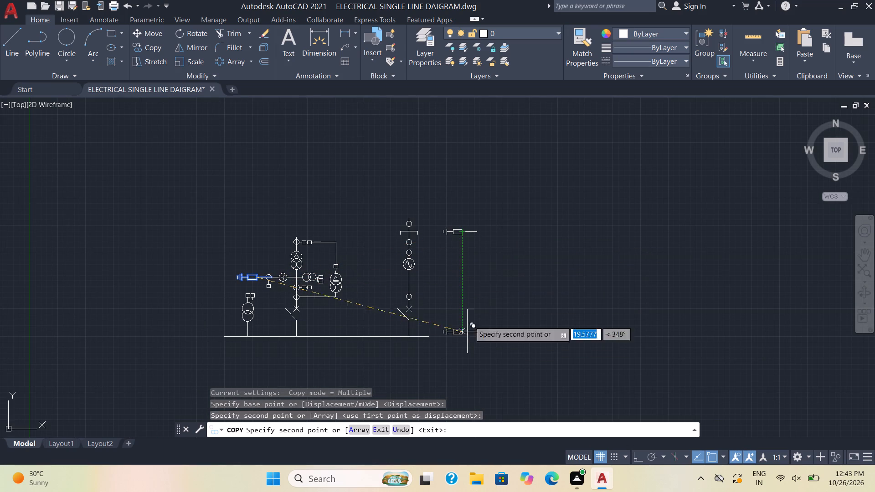
{"action": "key", "text": "Escape"}
Rotate the copied resistor and earth symbol to vertical about its connecting line's midpoint, with the earth end on top.
{"action": "left_click", "coordinate": [489, 246]}
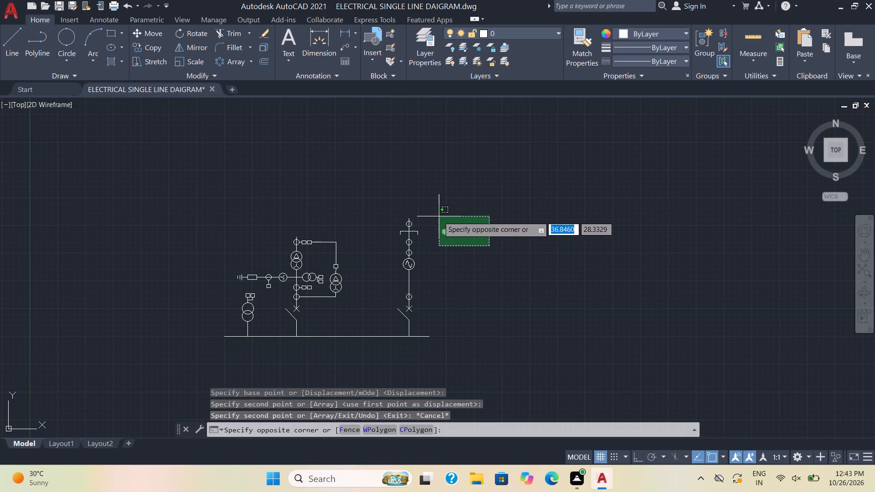
{"action": "left_click", "coordinate": [434, 220]}
{"action": "type", "text": "RO"}
{"action": "key", "text": "Return"}
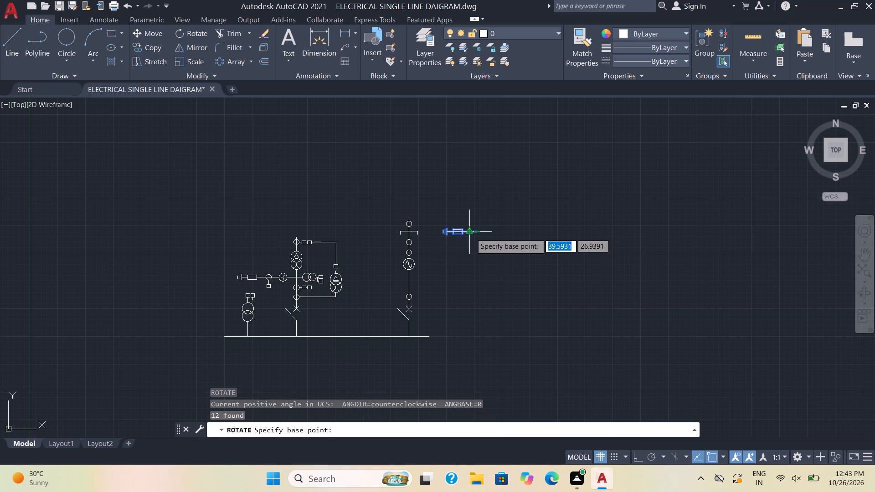
{"action": "left_click", "coordinate": [471, 233]}
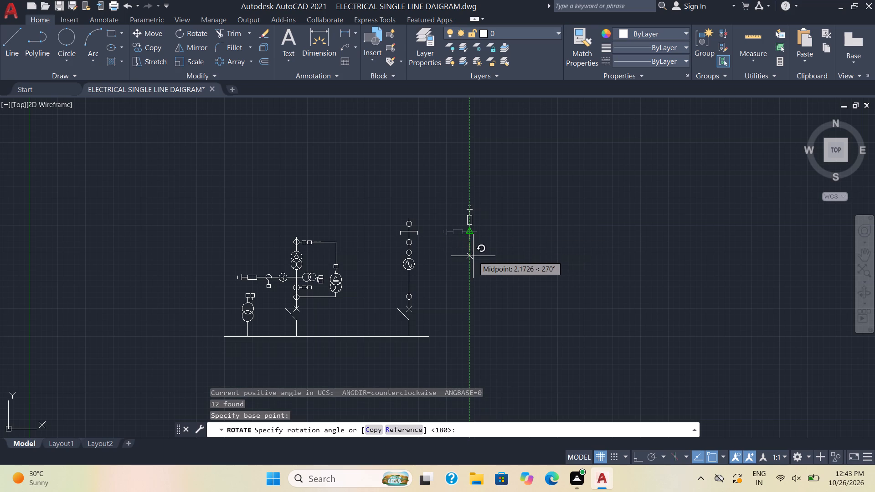
{"action": "left_click", "coordinate": [473, 256]}
Copy the vertical resistor and earth symbol from its lower line end onto the top end of the generator feeder.
{"action": "left_click", "coordinate": [487, 252]}
{"action": "left_click", "coordinate": [457, 188]}
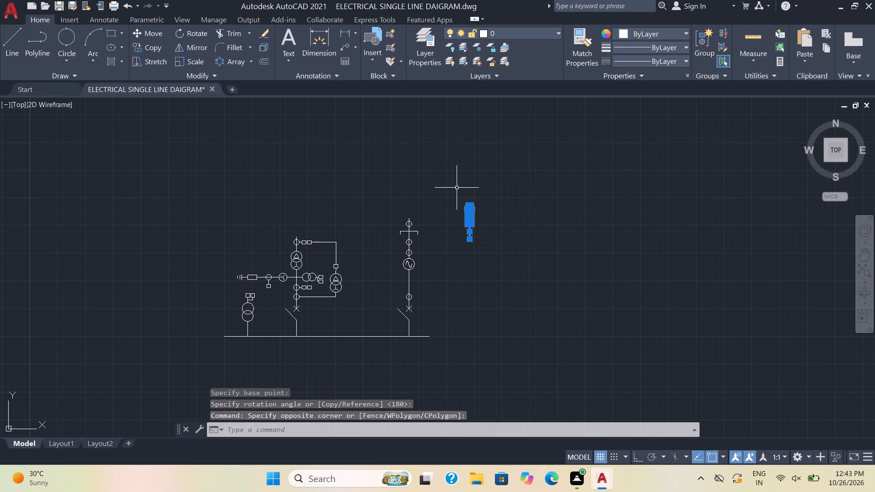
{"action": "type", "text": "CO"}
{"action": "key", "text": "Return"}
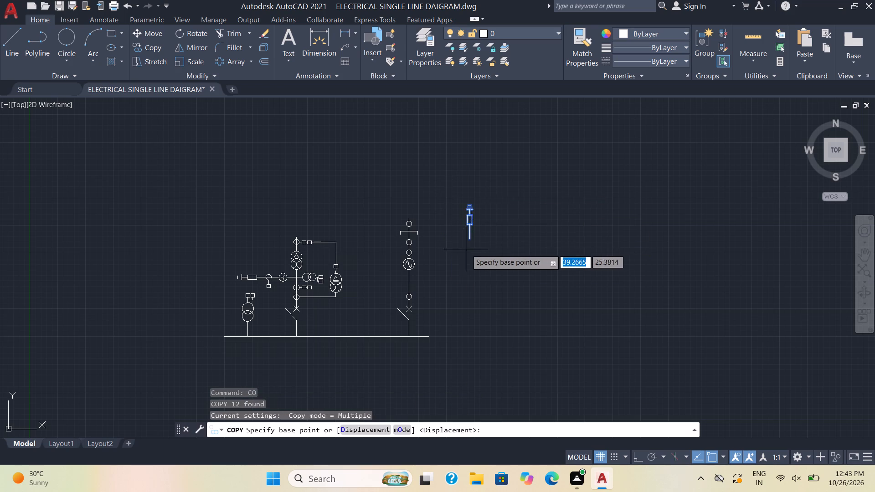
{"action": "scroll", "coordinate": [472, 246], "scroll_direction": "up", "scroll_amount": 3}
{"action": "left_click", "coordinate": [450, 223]}
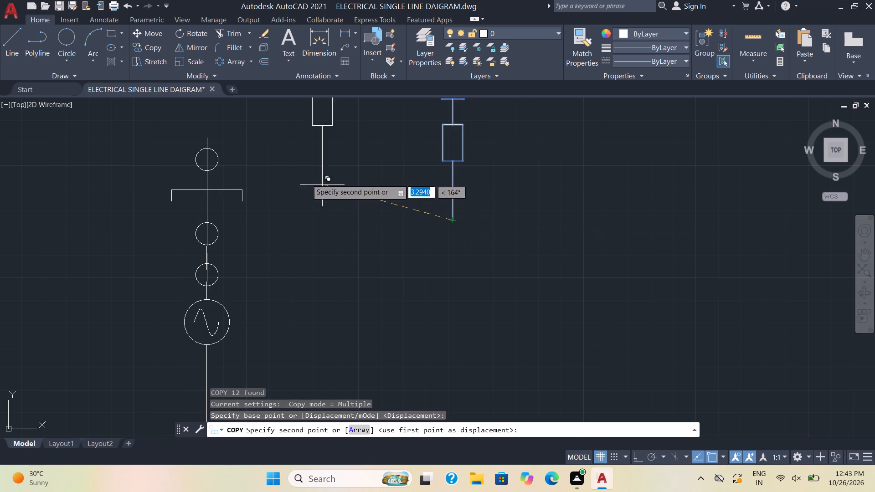
{"action": "left_click", "coordinate": [209, 135]}
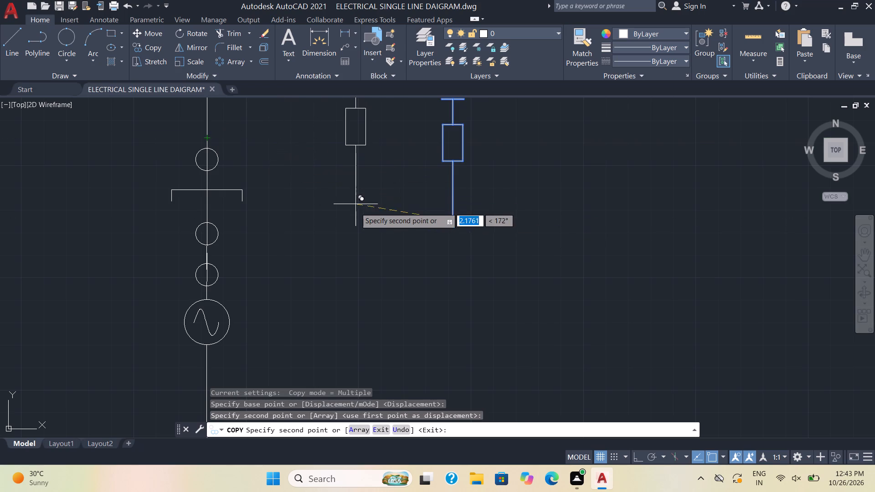
{"action": "scroll", "coordinate": [355, 217], "scroll_direction": "down", "scroll_amount": 2}
{"action": "key", "text": "Escape"}
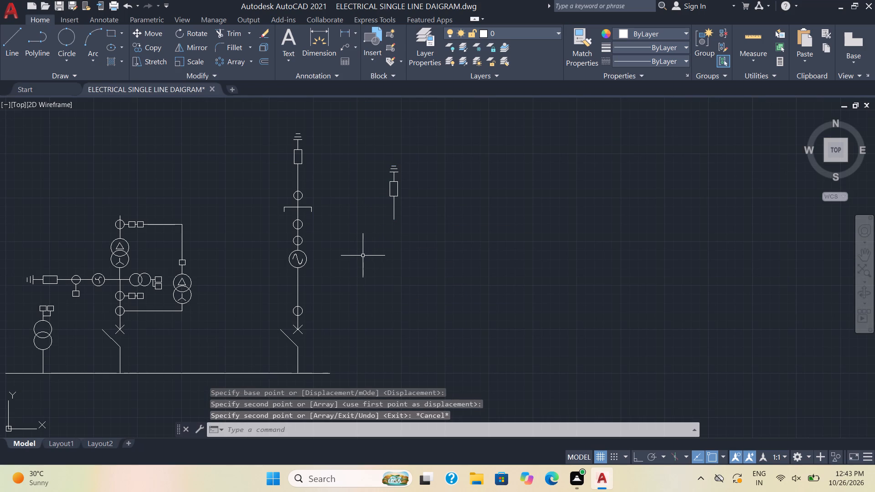
Shorten the vertical line between the resistor and the top circle of the generator feeder by stretching its top end down to its midpoint.
{"action": "left_click", "coordinate": [298, 178]}
{"action": "scroll", "coordinate": [319, 203], "scroll_direction": "up", "scroll_amount": 3}
{"action": "middle_click_drag", "start_coordinate": [297, 184], "coordinate": [333, 292]}
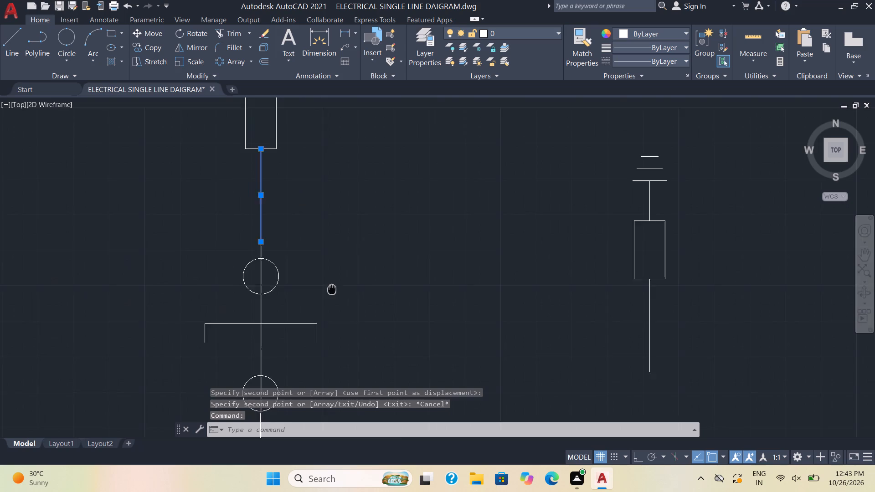
{"action": "middle_click_drag", "start_coordinate": [333, 292], "coordinate": [346, 327]}
{"action": "left_click", "coordinate": [276, 190]}
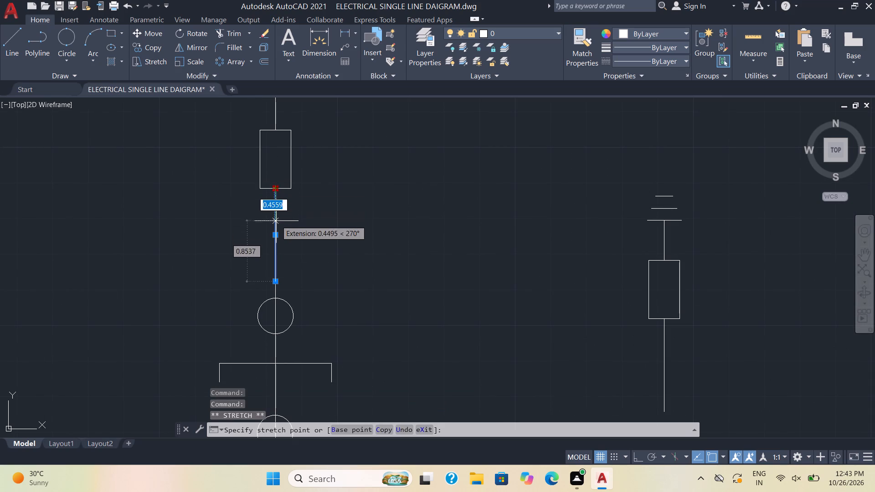
{"action": "left_click", "coordinate": [278, 232]}
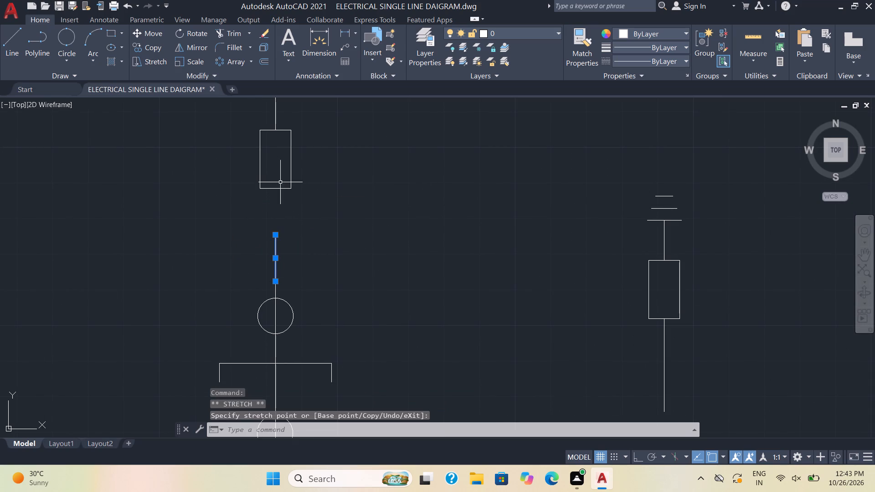
Move the generator feeder's resistor and earth symbol down from the resistor's bottom midpoint onto the top end of the shortened line.
{"action": "scroll", "coordinate": [328, 206], "scroll_direction": "down", "scroll_amount": 1}
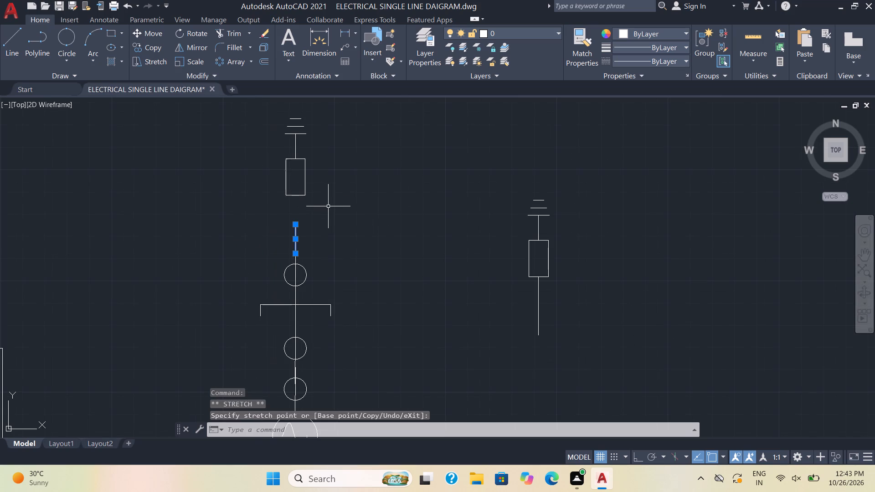
{"action": "left_click", "coordinate": [349, 211]}
{"action": "left_click", "coordinate": [267, 116]}
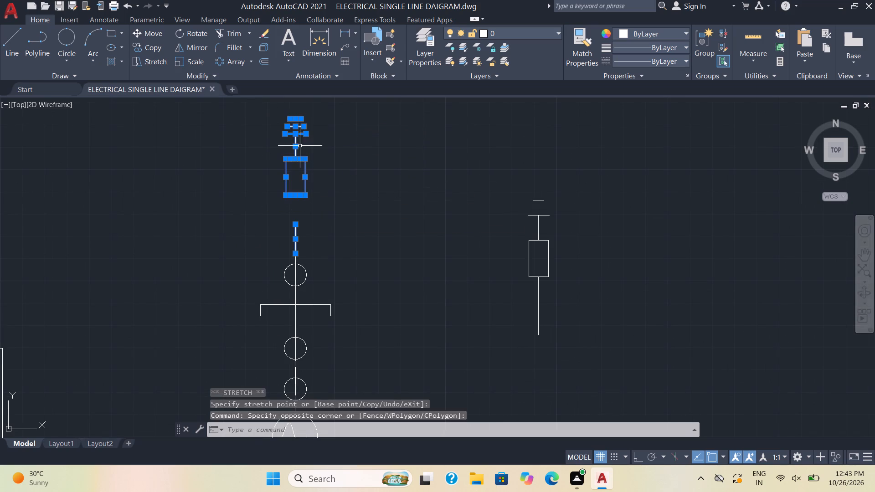
{"action": "key", "text": "Escape"}
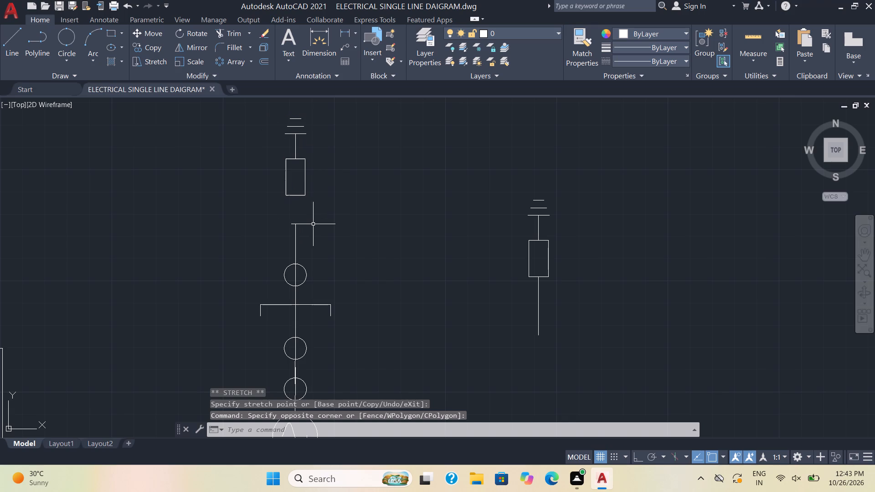
{"action": "left_click", "coordinate": [319, 214]}
{"action": "left_click", "coordinate": [269, 112]}
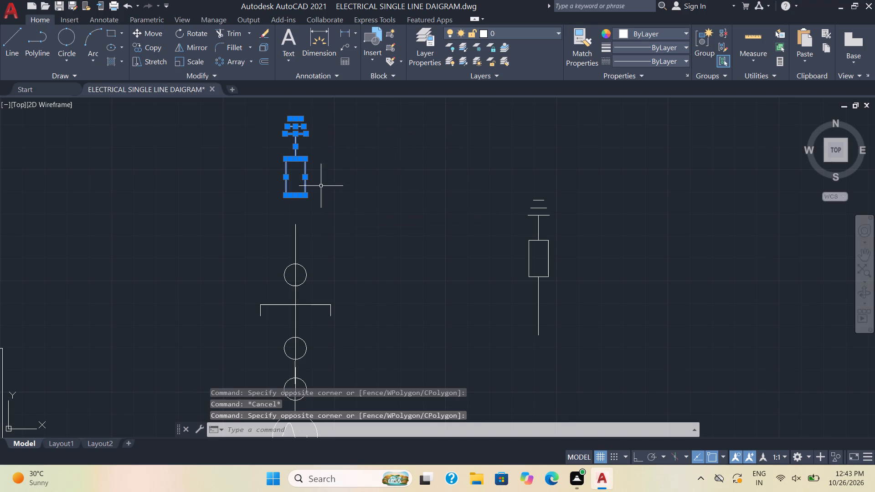
{"action": "key", "text": "m"}
{"action": "key", "text": "Return"}
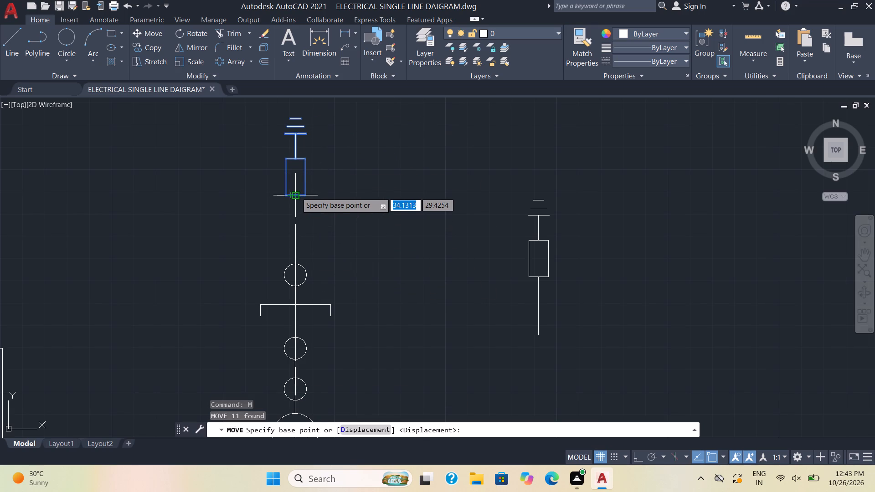
{"action": "scroll", "coordinate": [296, 192], "scroll_direction": "up", "scroll_amount": 3}
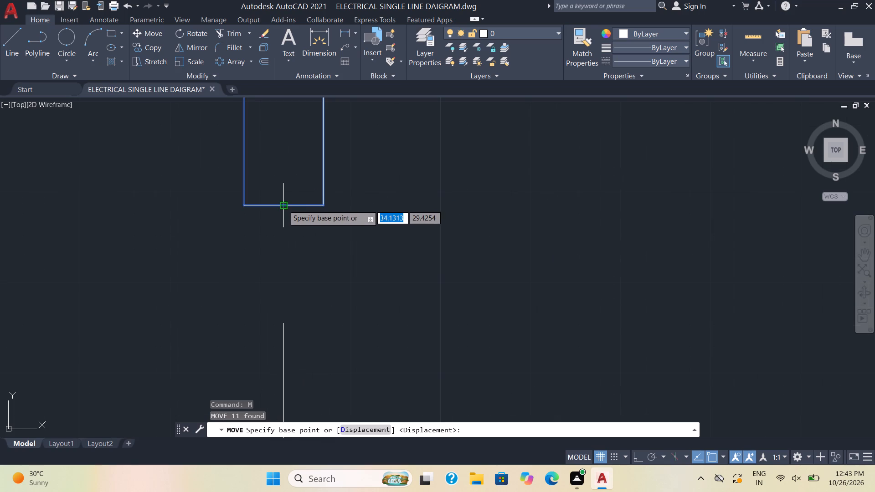
{"action": "left_click", "coordinate": [283, 205]}
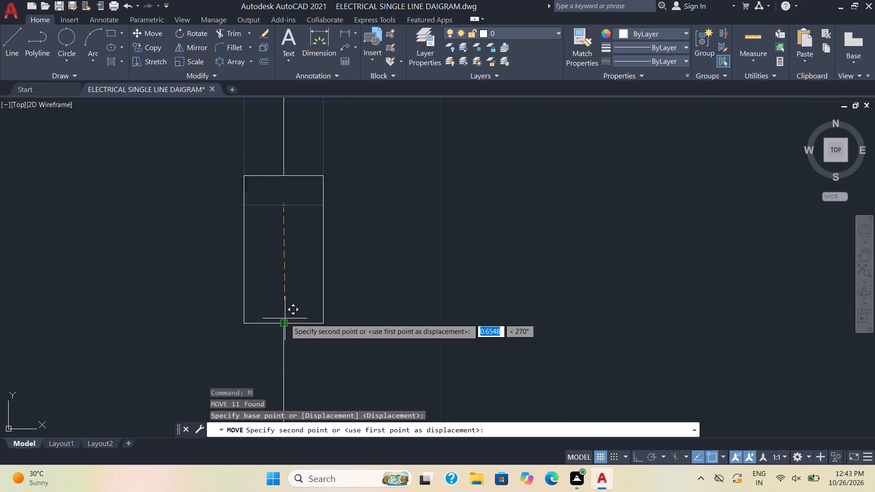
{"action": "left_click", "coordinate": [285, 318]}
{"action": "scroll", "coordinate": [442, 302], "scroll_direction": "down", "scroll_amount": 2}
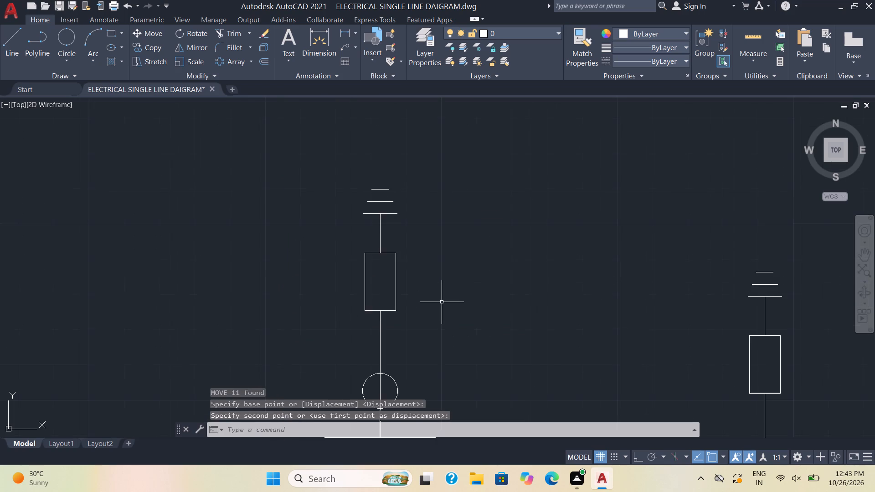
Delete the spare vertical resistor and earth symbol, with its connecting line, standing beside the generator feeder.
{"action": "scroll", "coordinate": [444, 301], "scroll_direction": "down", "scroll_amount": 2}
{"action": "left_click", "coordinate": [604, 384]}
{"action": "left_click", "coordinate": [532, 245]}
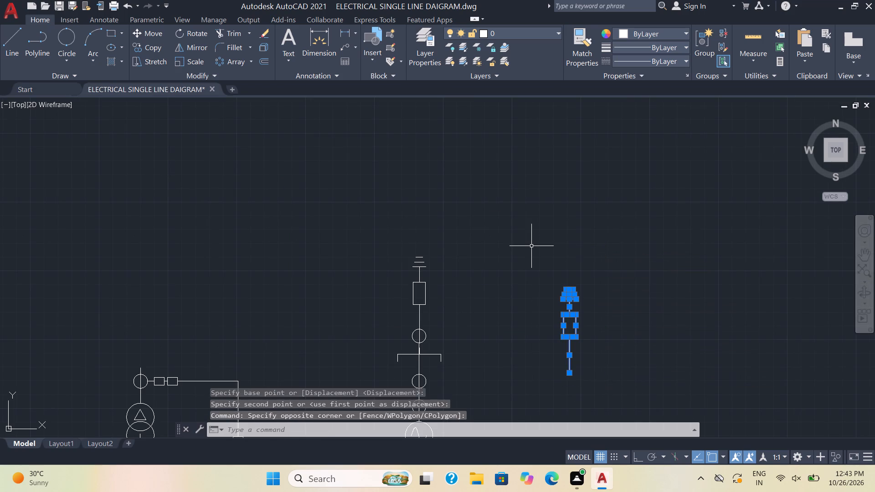
{"action": "key", "text": "Delete"}
Draw a vertical line about 1.6 units long downward from the busbar at the foot of the generator feeder.
{"action": "scroll", "coordinate": [619, 286], "scroll_direction": "down", "scroll_amount": 3}
{"action": "middle_click_drag", "start_coordinate": [637, 333], "coordinate": [525, 223]}
{"action": "scroll", "coordinate": [519, 232], "scroll_direction": "up", "scroll_amount": 1}
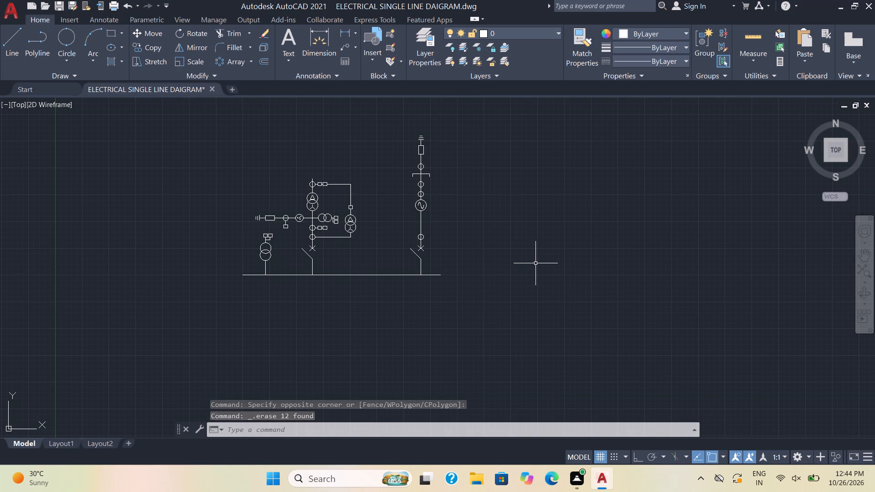
{"action": "scroll", "coordinate": [442, 290], "scroll_direction": "up", "scroll_amount": 1}
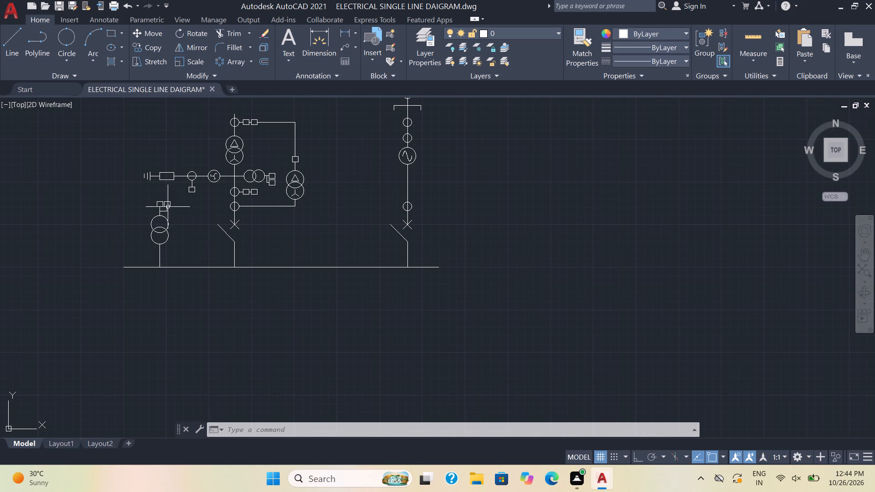
{"action": "left_click", "coordinate": [14, 43]}
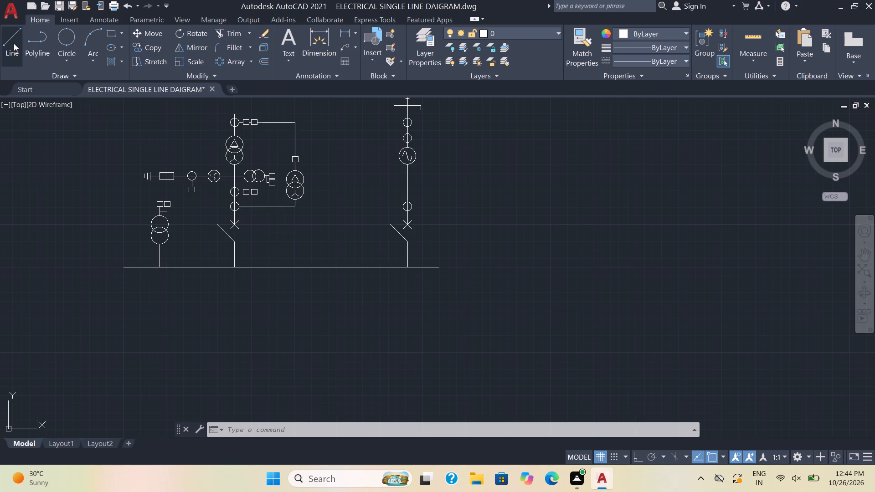
{"action": "left_click", "coordinate": [405, 267]}
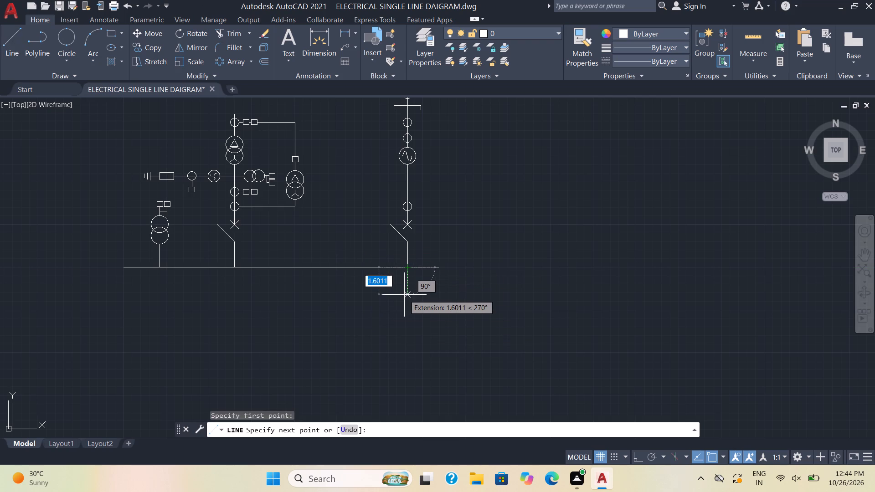
{"action": "left_click", "coordinate": [404, 295]}
{"action": "key", "text": "Escape"}
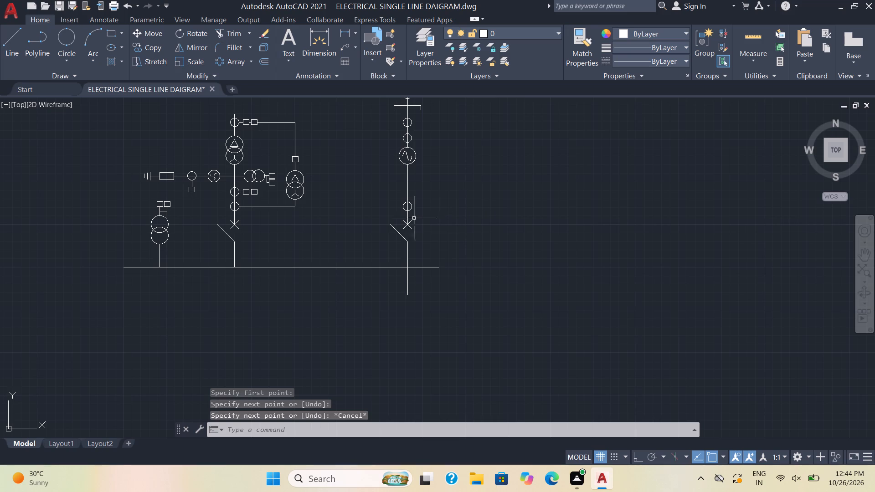
Draw a horizontal branch line about 1.24 units long to the left from the midpoint of the line below the generator symbol.
{"action": "middle_click_drag", "start_coordinate": [490, 199], "coordinate": [519, 285]}
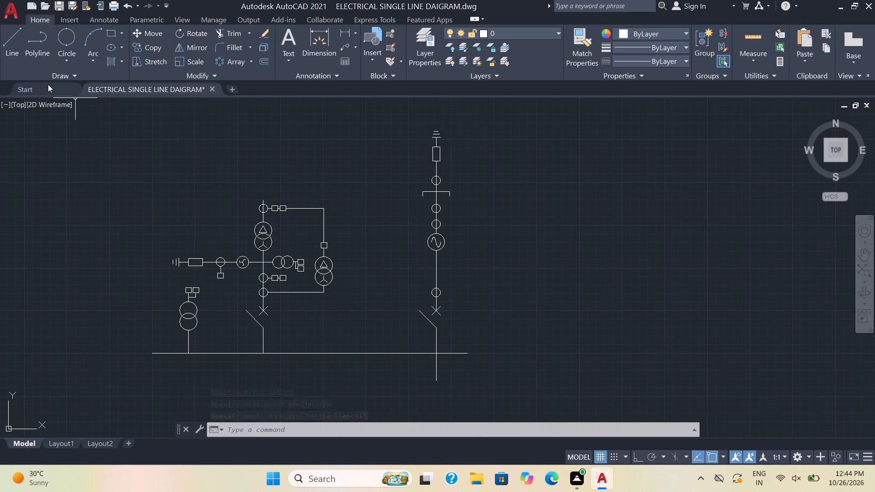
{"action": "left_click", "coordinate": [10, 41]}
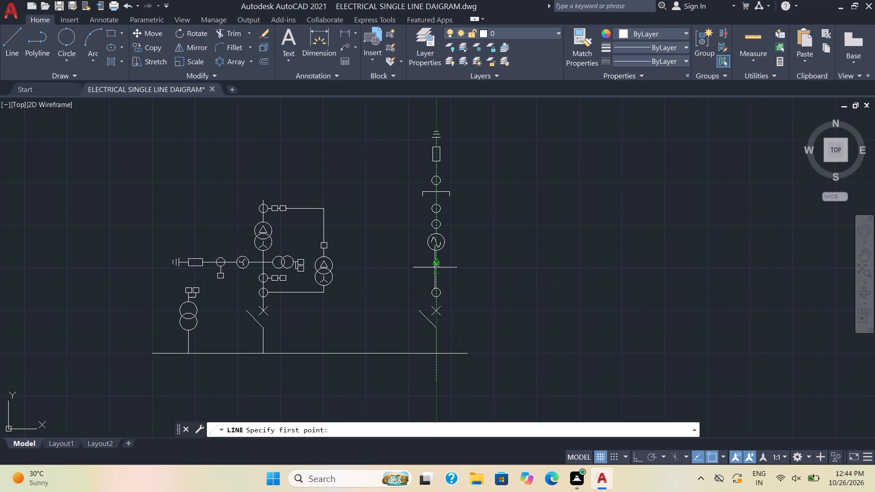
{"action": "scroll", "coordinate": [435, 267], "scroll_direction": "up", "scroll_amount": 3}
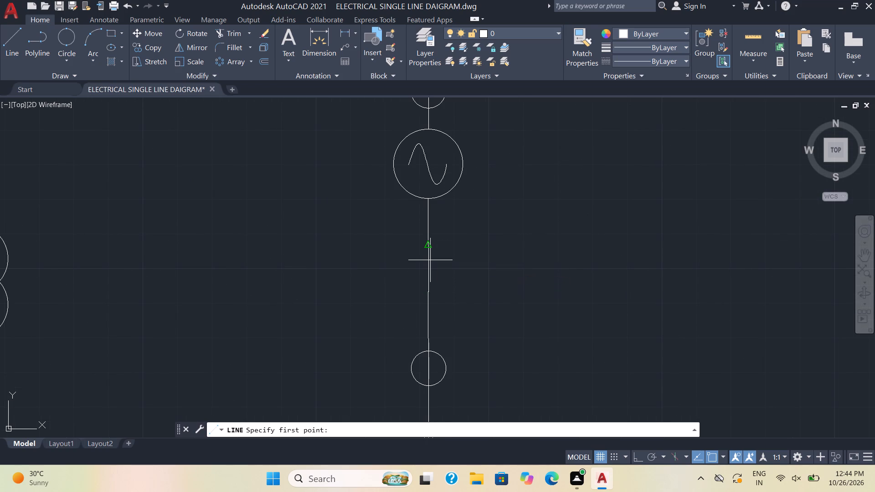
{"action": "left_click", "coordinate": [428, 248]}
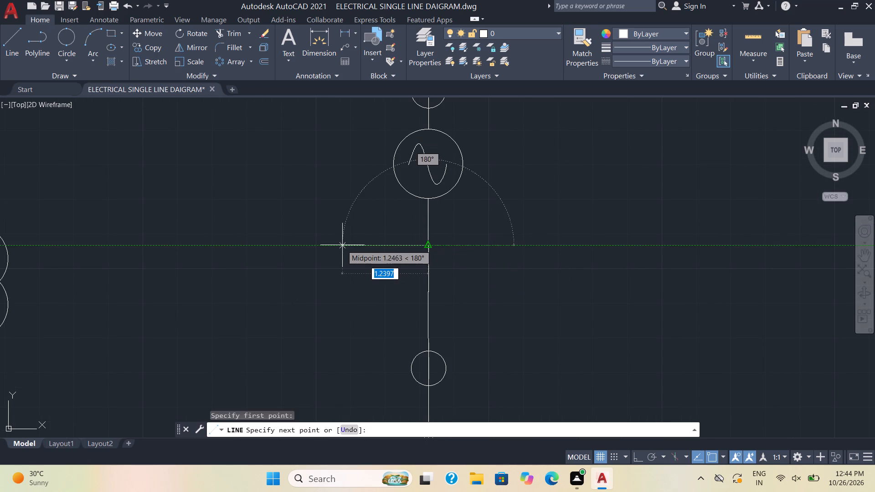
{"action": "left_click", "coordinate": [342, 245]}
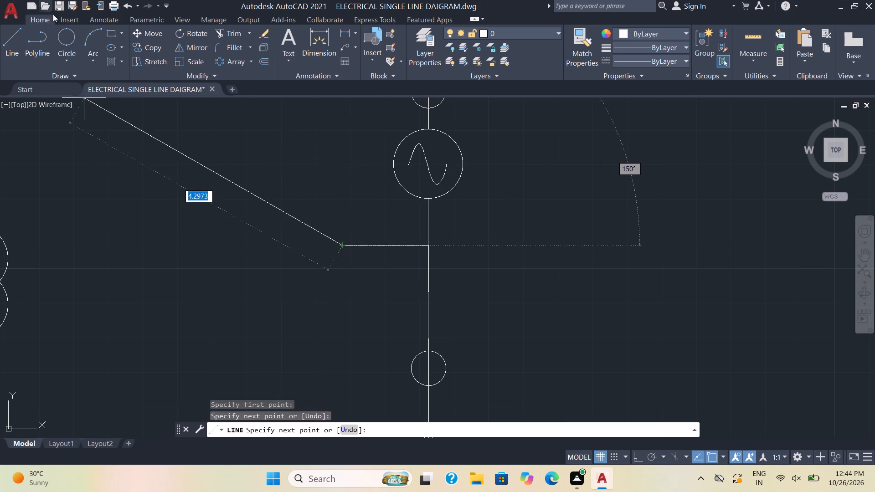
Draw a two-point circle of diameter 0.5 extending left from the free end of the branch line.
{"action": "left_click", "coordinate": [66, 38]}
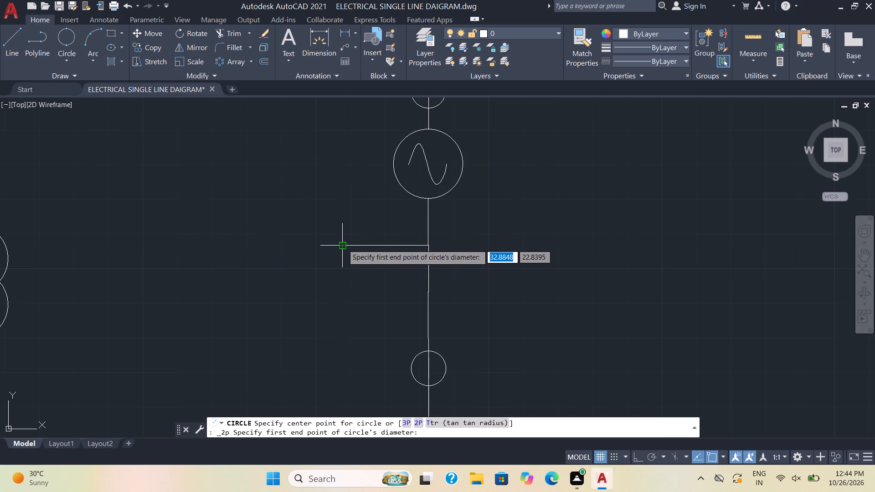
{"action": "left_click", "coordinate": [342, 244]}
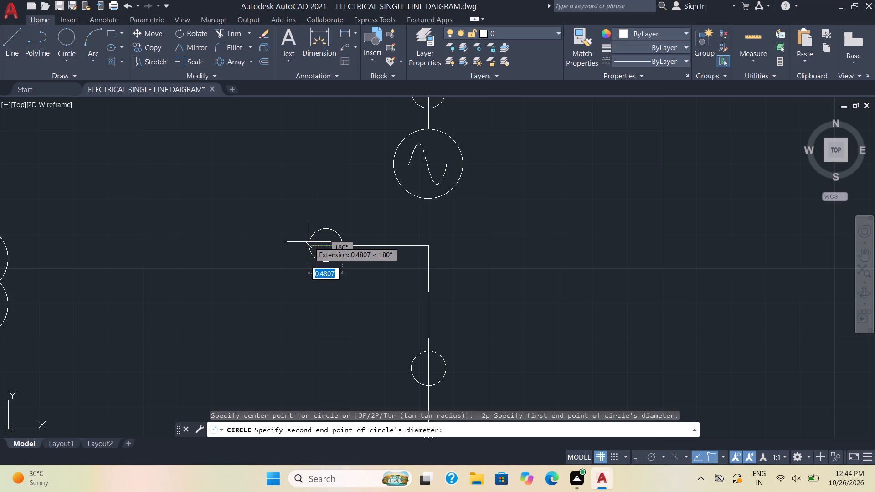
{"action": "type", "text": "0."}
{"action": "key", "text": "5"}
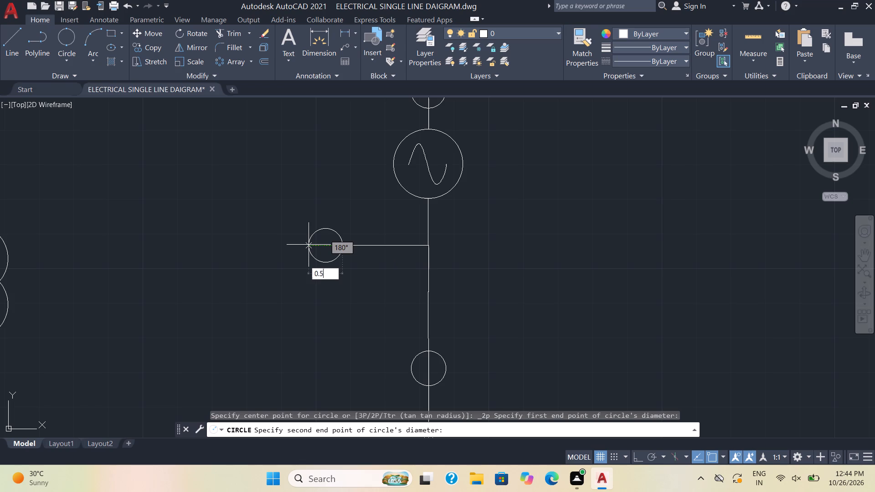
{"action": "key", "text": "Return"}
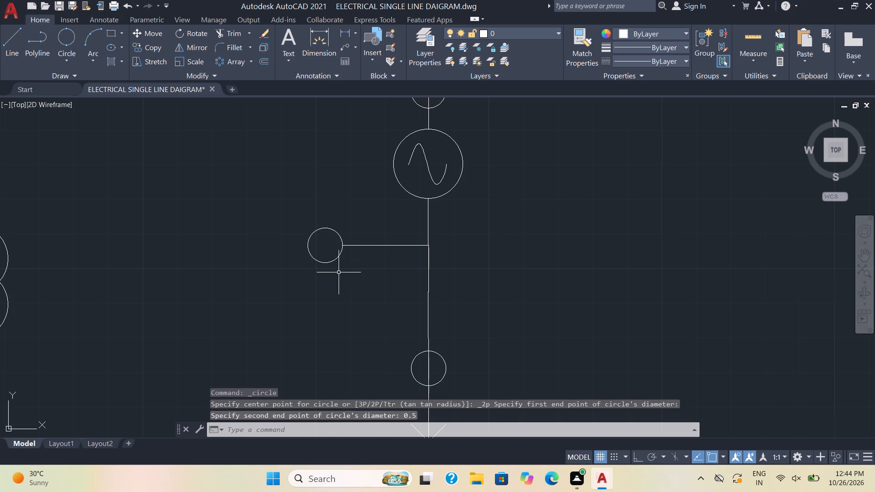
Copy the branch's circle about 0.36 units to the left so that the two circles overlap as a transformer symbol.
{"action": "left_click", "coordinate": [338, 273]}
{"action": "left_click", "coordinate": [309, 226]}
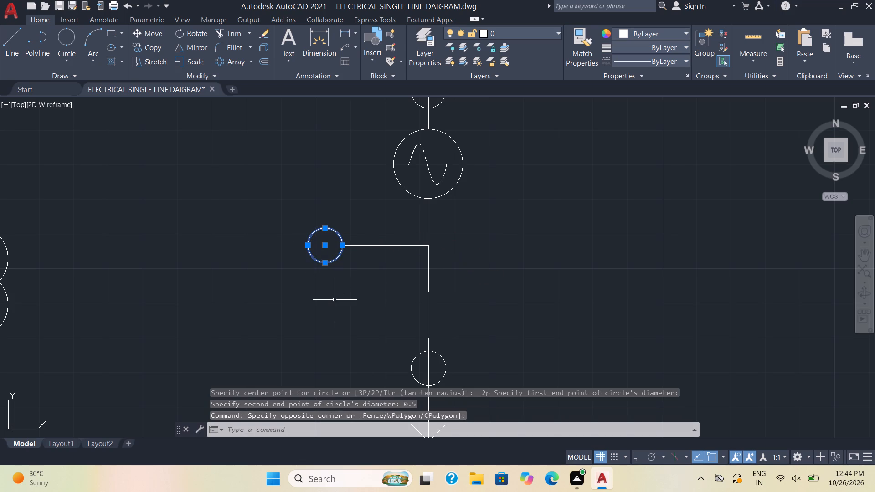
{"action": "type", "text": "CO"}
{"action": "key", "text": "Return"}
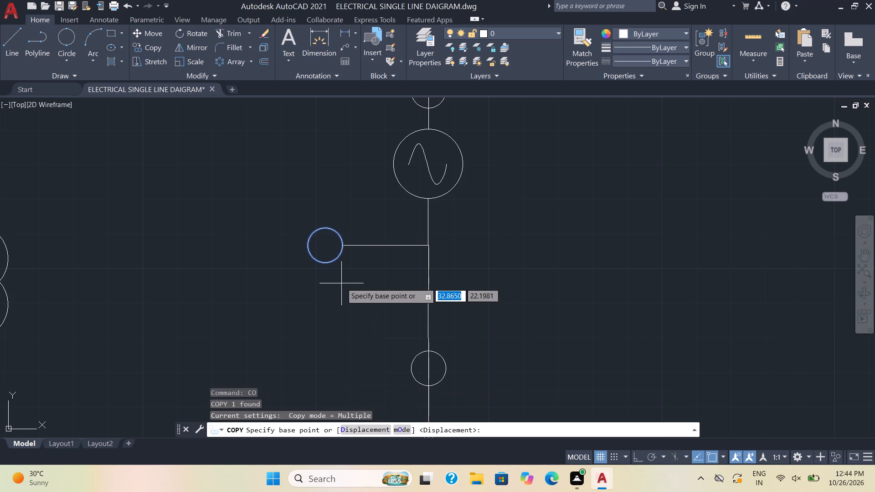
{"action": "left_click", "coordinate": [324, 247]}
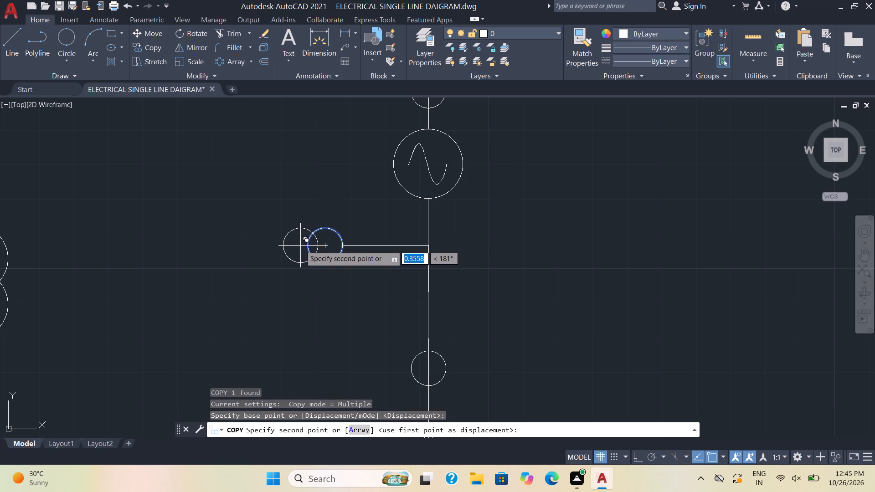
{"action": "left_click", "coordinate": [300, 246]}
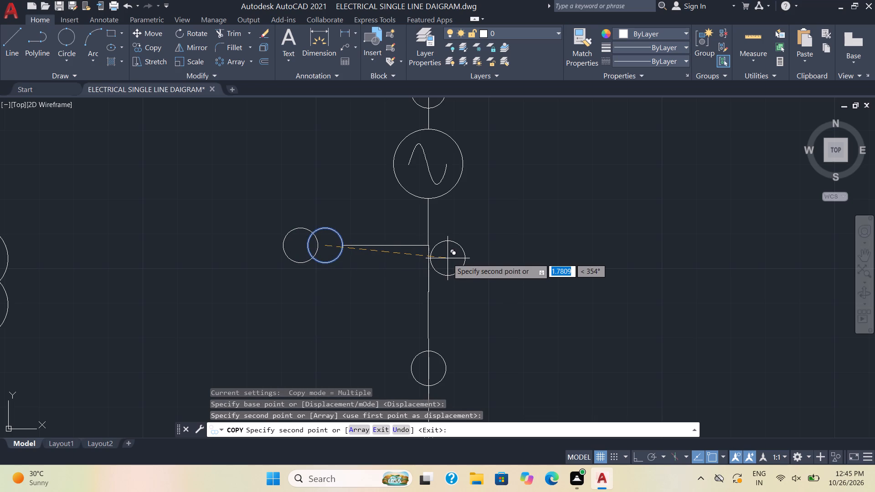
{"action": "key", "text": "Escape"}
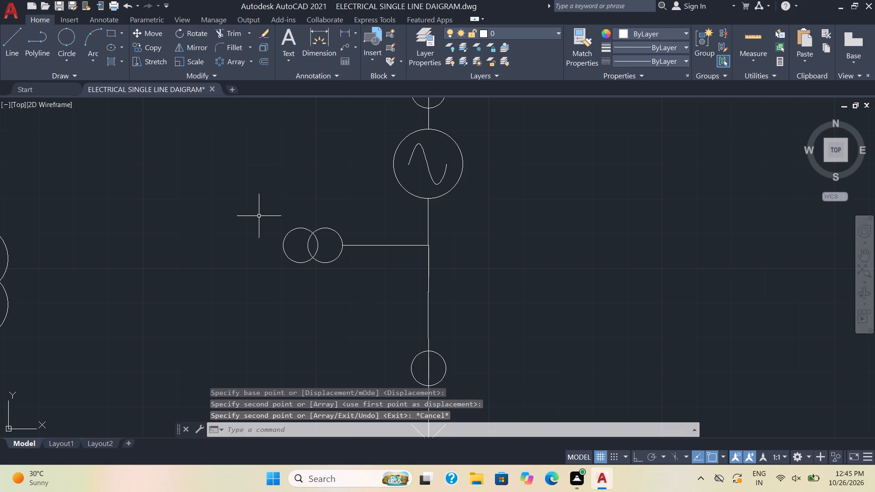
With Ortho on, draw a connected line from the transformer's free end: about 0.53 left, 0.27 down, 0.64 left, 0.27 up.
{"action": "left_click", "coordinate": [13, 46]}
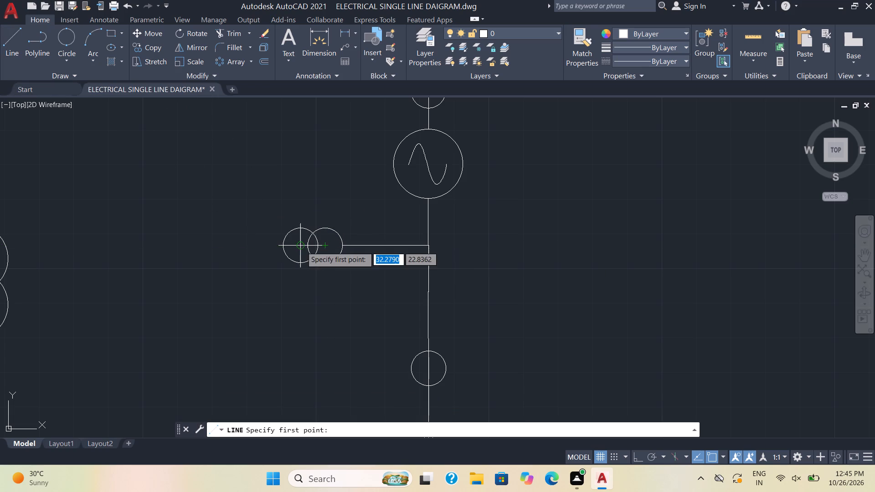
{"action": "left_click", "coordinate": [282, 243]}
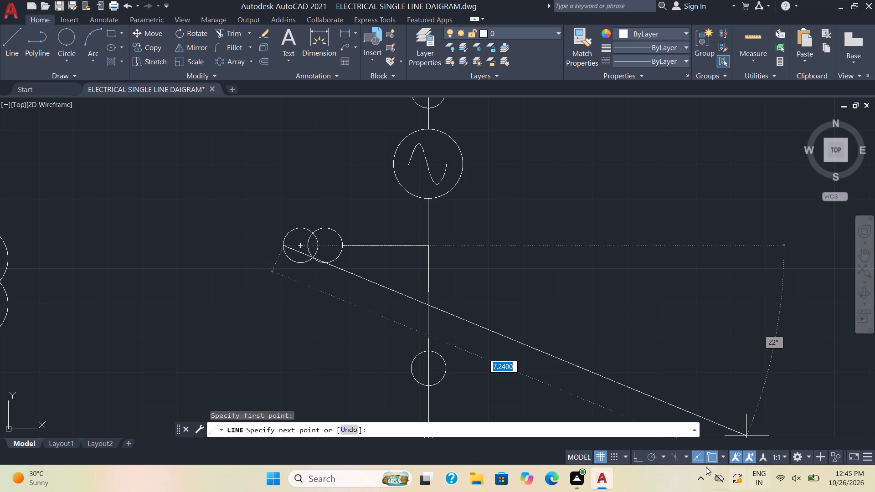
{"action": "left_click", "coordinate": [636, 454]}
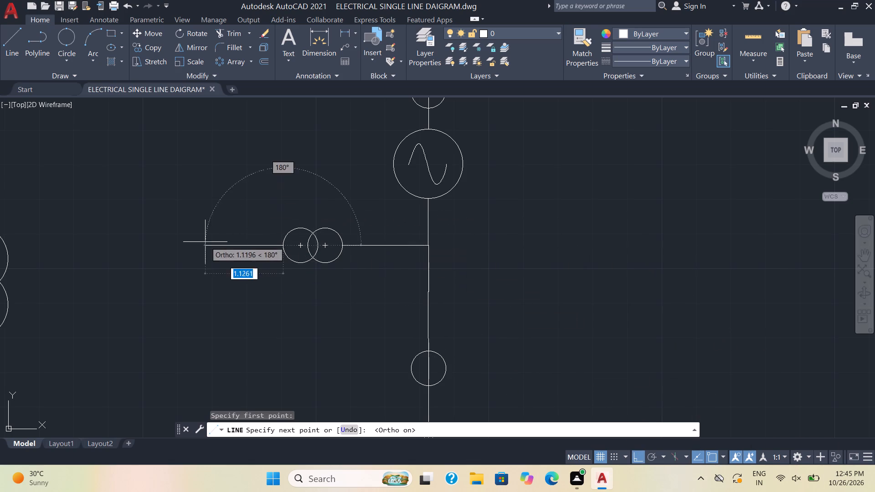
{"action": "left_click", "coordinate": [246, 245]}
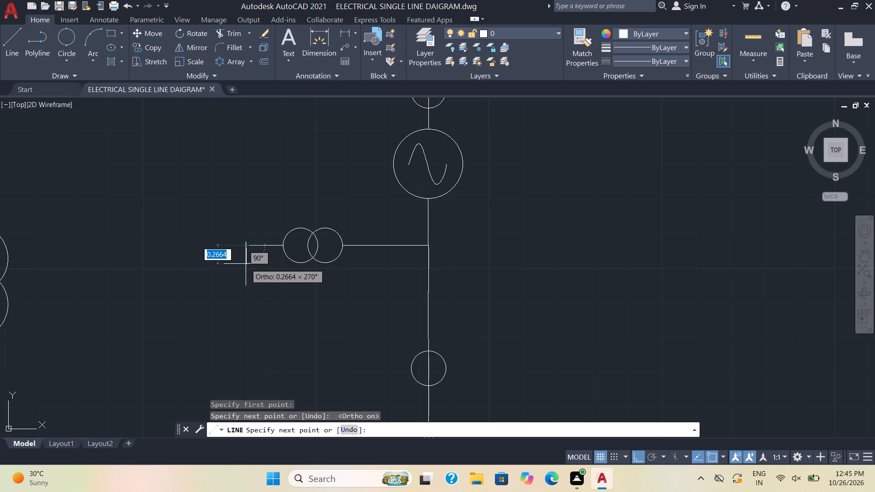
{"action": "left_click", "coordinate": [246, 264]}
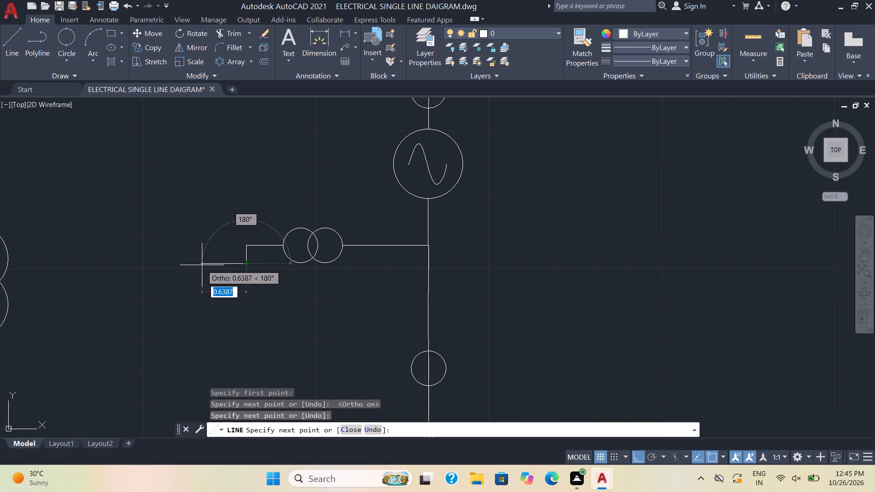
{"action": "left_click", "coordinate": [202, 265]}
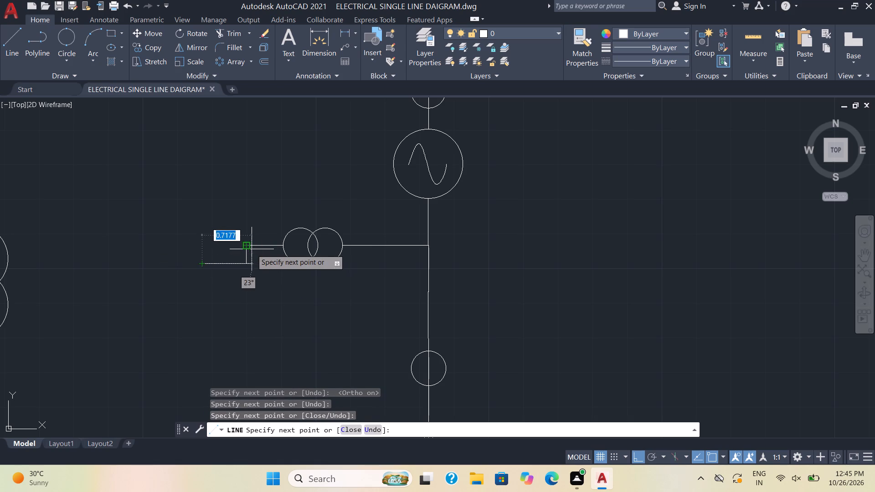
{"action": "left_click", "coordinate": [201, 246]}
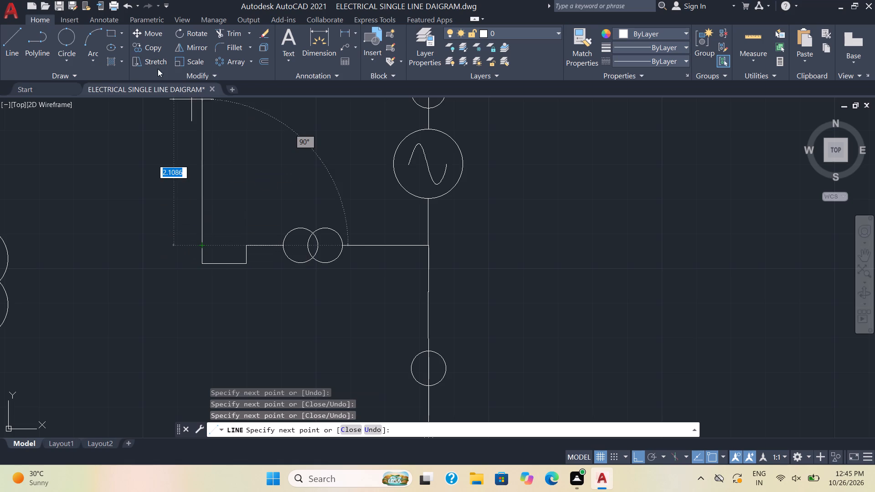
{"action": "key", "text": "Escape"}
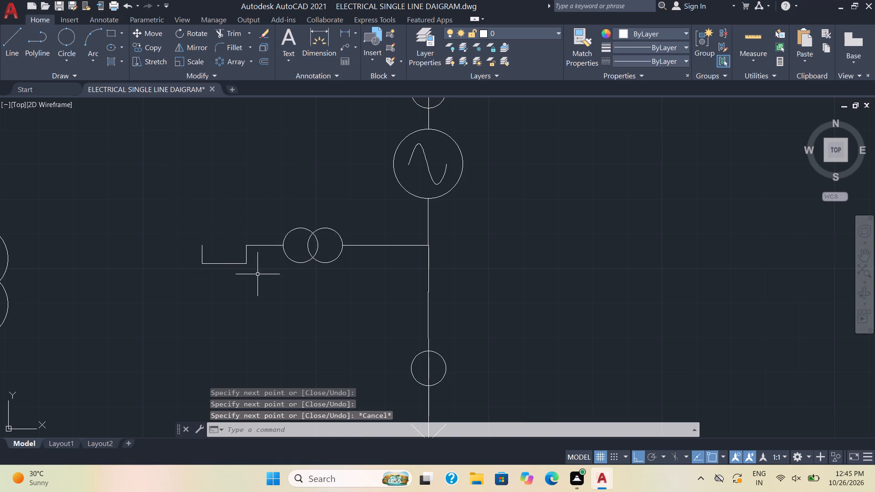
Mirror the three-sided half box about the horizontal line through its open ends, keeping the original, to close the box.
{"action": "left_click", "coordinate": [262, 273]}
{"action": "left_click", "coordinate": [186, 251]}
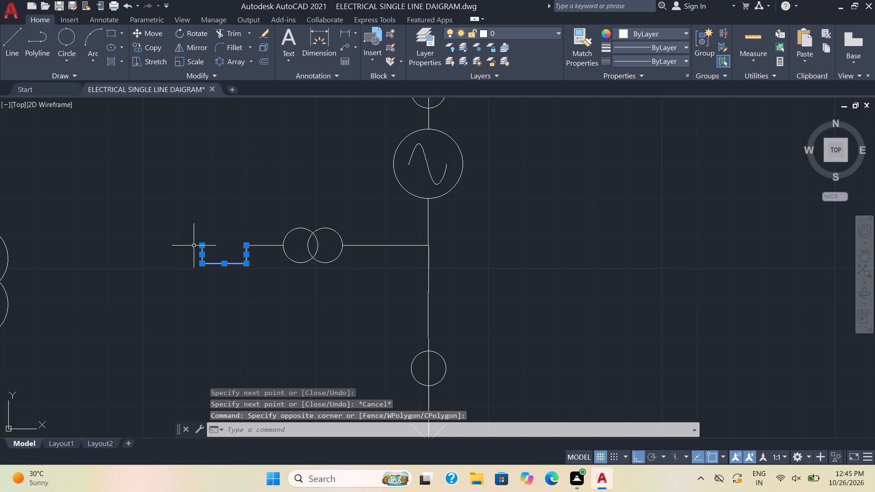
{"action": "left_click", "coordinate": [197, 47]}
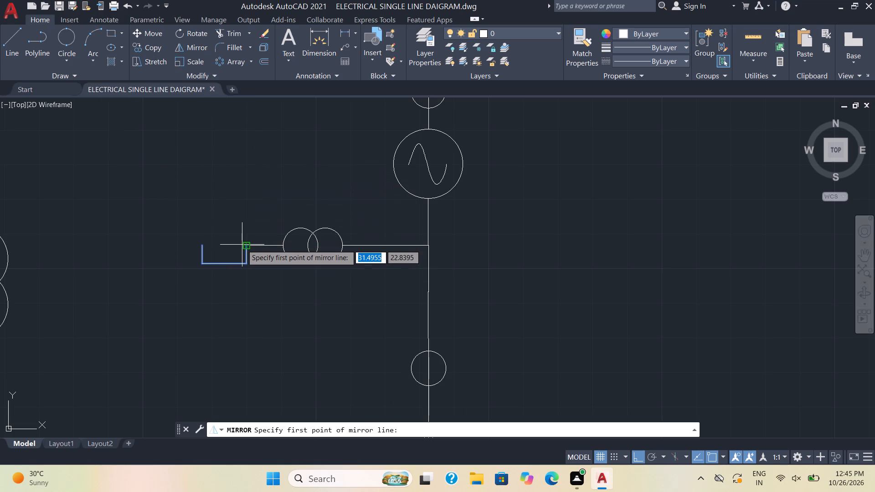
{"action": "left_click", "coordinate": [245, 246]}
{"action": "left_click", "coordinate": [229, 236]}
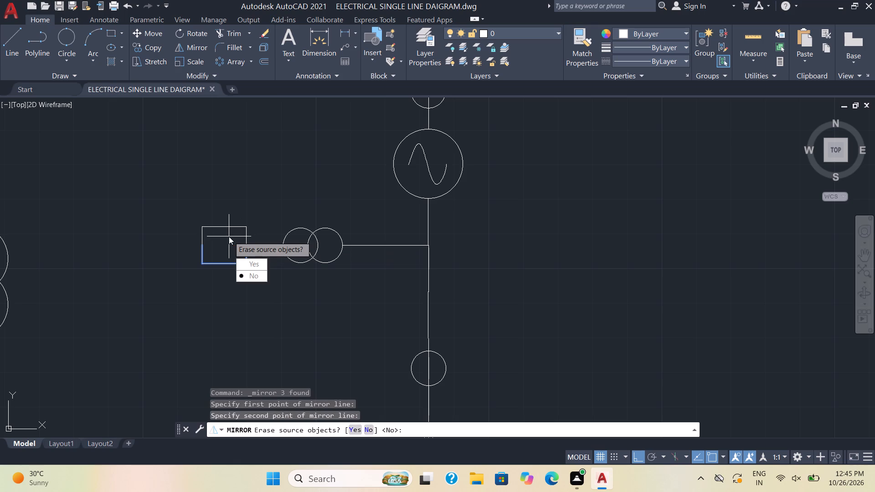
{"action": "left_click_drag", "start_coordinate": [256, 271], "coordinate": [229, 236]}
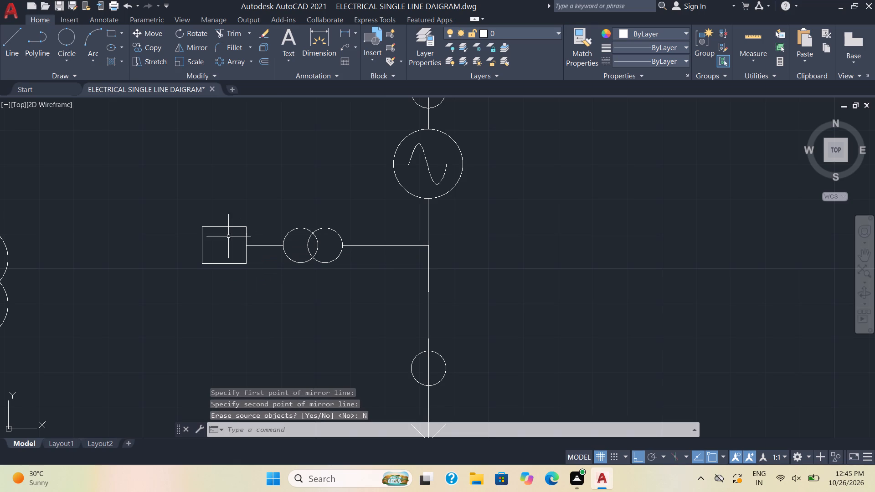
Copy the box with its connecting stub about 0.71 units up and about 1.1 units down.
{"action": "left_click", "coordinate": [256, 271]}
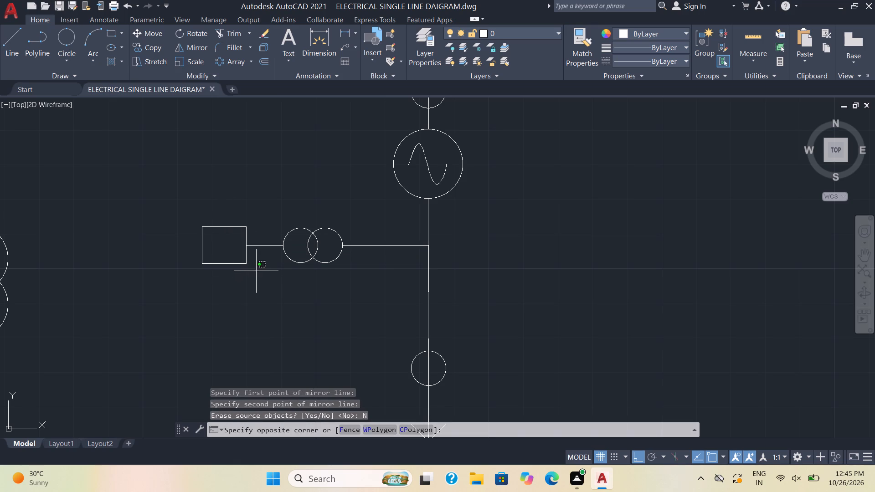
{"action": "left_click", "coordinate": [192, 220]}
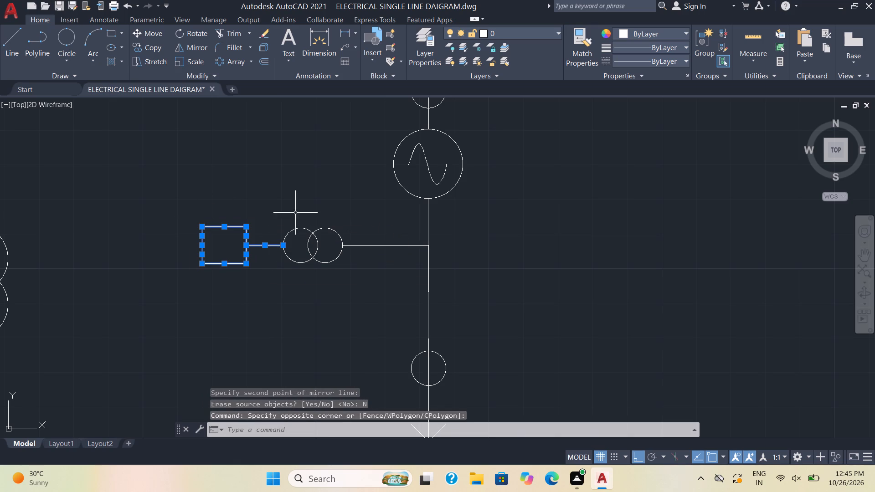
{"action": "type", "text": "CO"}
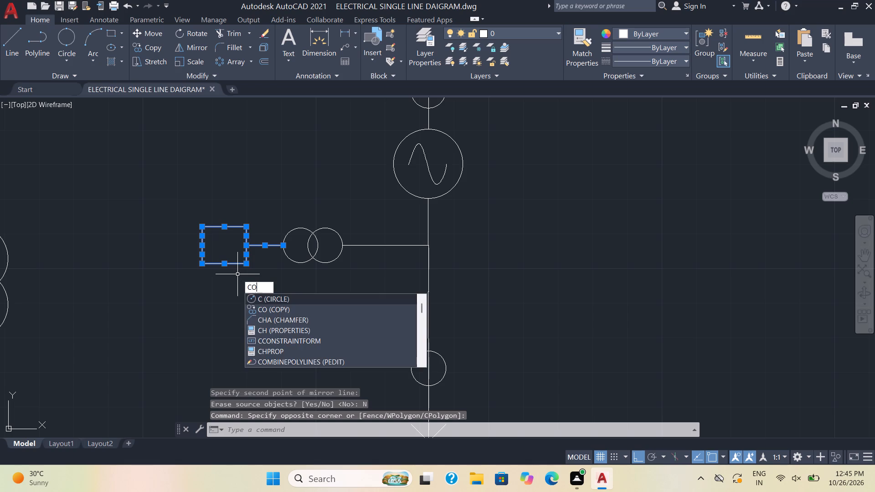
{"action": "key", "text": "Return"}
{"action": "left_click", "coordinate": [223, 227]}
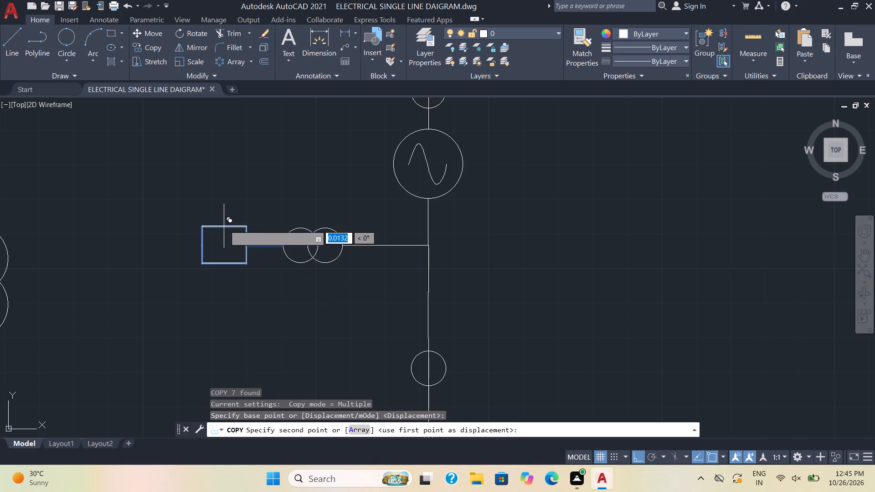
{"action": "left_click", "coordinate": [217, 178]}
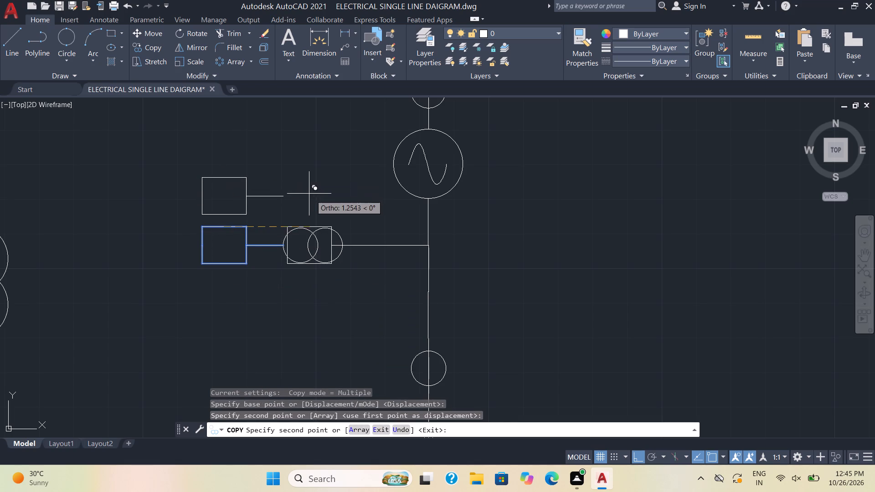
{"action": "left_click", "coordinate": [239, 303]}
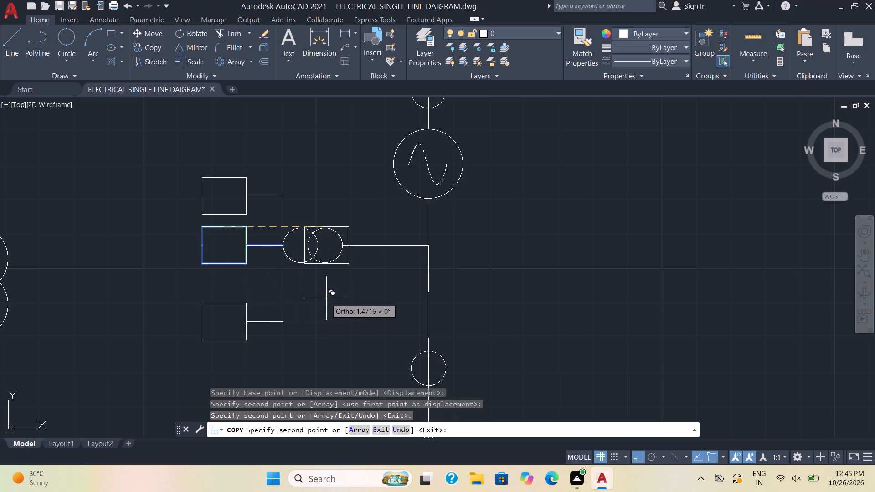
{"action": "key", "text": "Escape"}
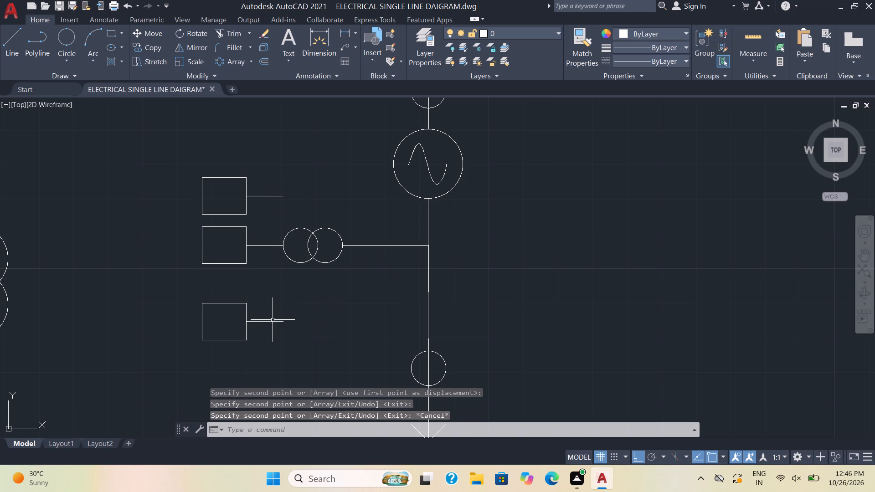
Delete the connecting stub beside the lowest box.
{"action": "left_click", "coordinate": [272, 323]}
{"action": "key", "text": "Delete"}
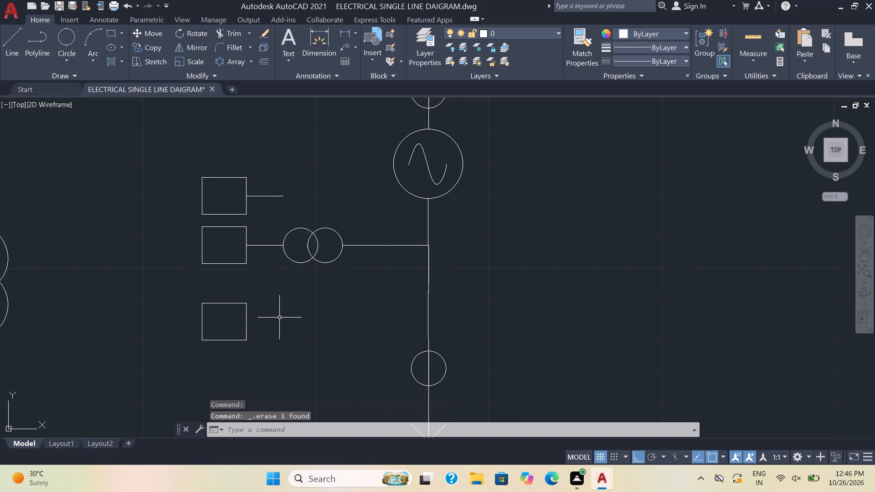
Draw a vertical line about 0.71 units long from the midpoint of the middle box's stub up to the upper box's stub.
{"action": "left_click", "coordinate": [8, 45]}
{"action": "left_click", "coordinate": [264, 246]}
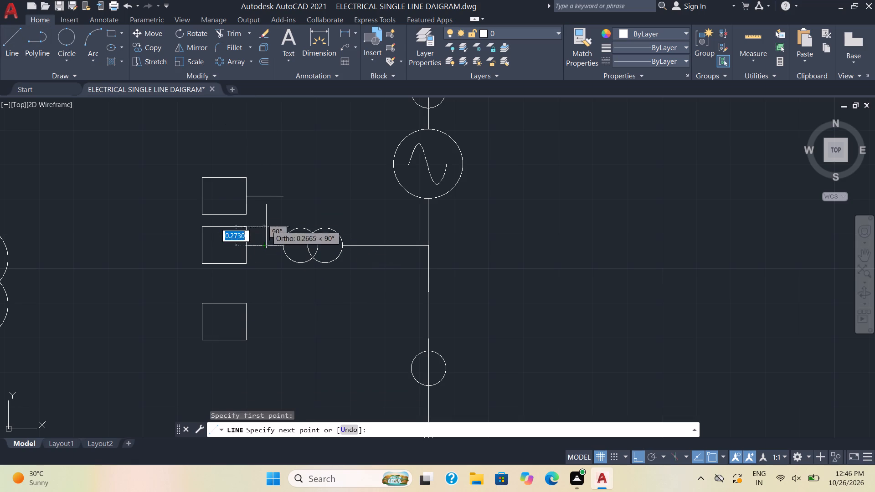
{"action": "left_click", "coordinate": [265, 197]}
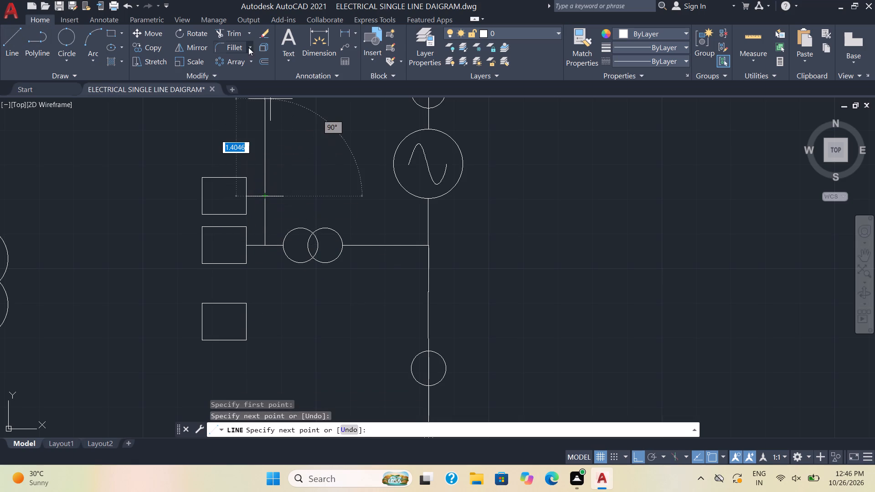
Trim the upper box's stub where it overhangs the vertical connecting line.
{"action": "left_click", "coordinate": [230, 35]}
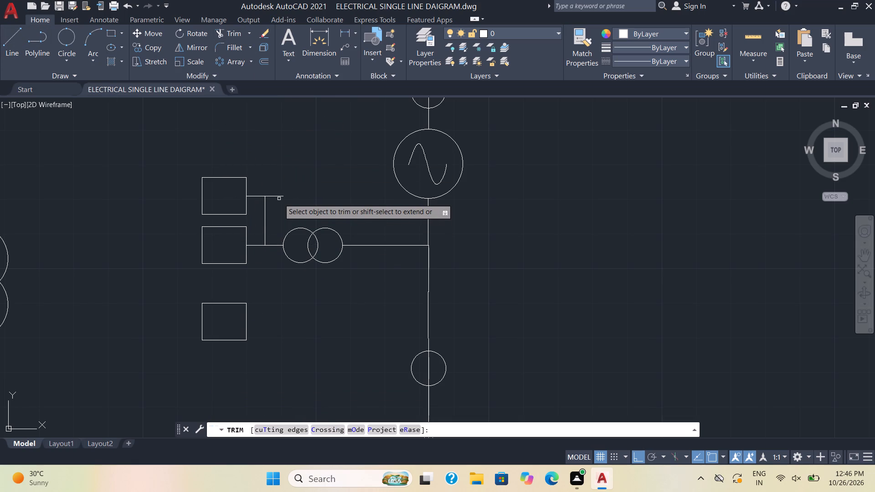
{"action": "left_click", "coordinate": [281, 197]}
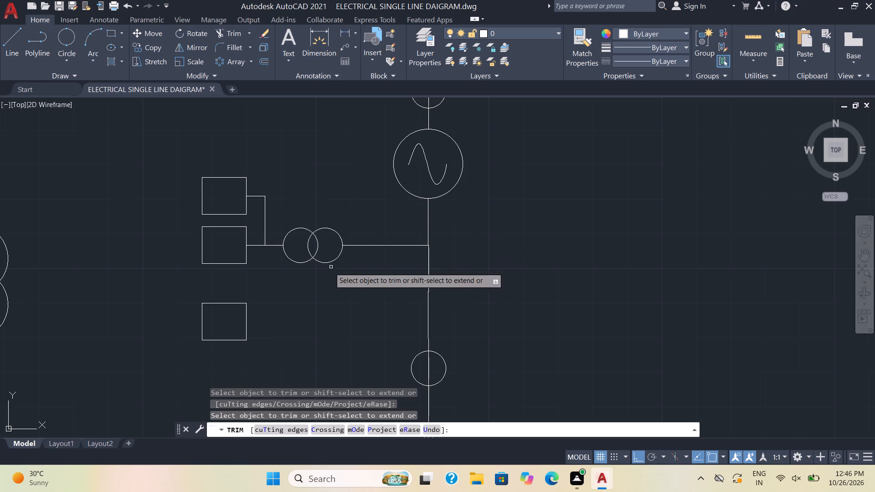
{"action": "scroll", "coordinate": [290, 283], "scroll_direction": "down", "scroll_amount": 1}
{"action": "key", "text": "Escape"}
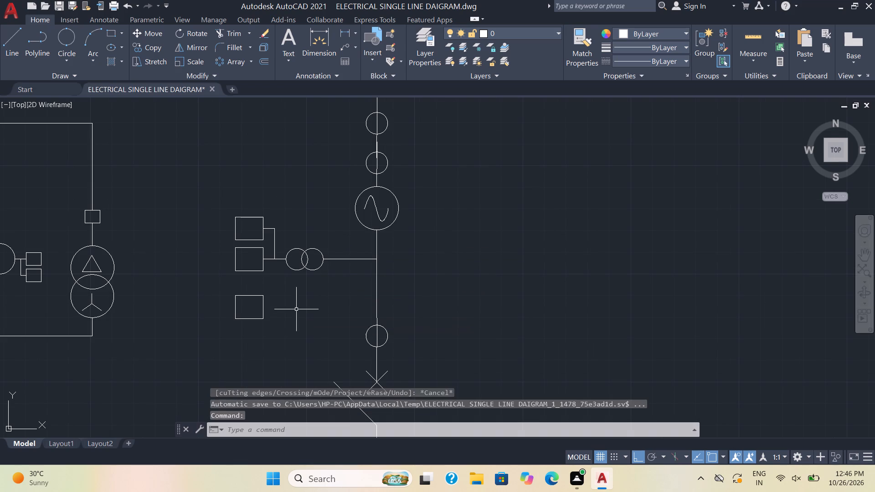
Draw a loop line from the circle above the switch: about 3.72 left, 4.92 up, and right to the upper circle below the bracket.
{"action": "scroll", "coordinate": [296, 309], "scroll_direction": "down", "scroll_amount": 1}
{"action": "middle_click_drag", "start_coordinate": [296, 309], "coordinate": [306, 249]}
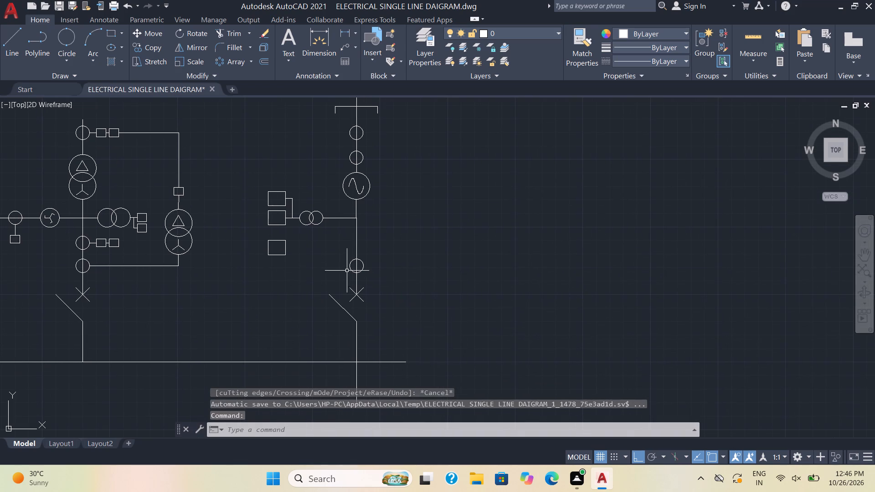
{"action": "left_click", "coordinate": [9, 40]}
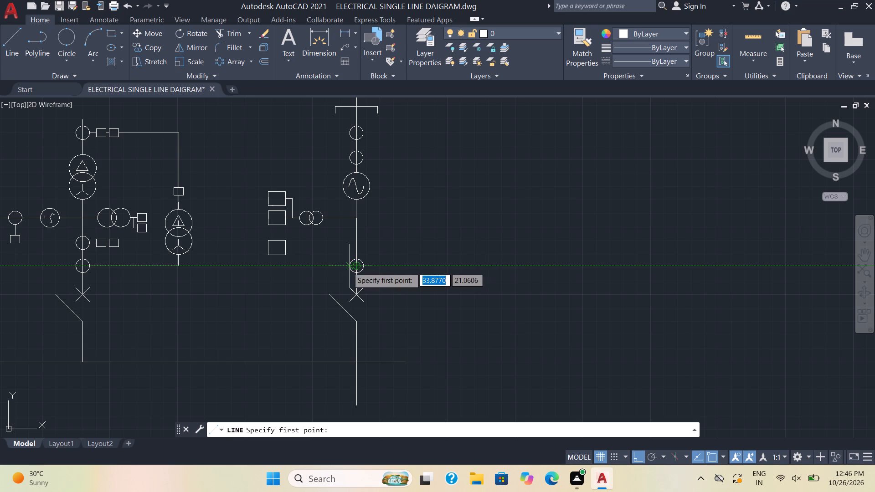
{"action": "left_click", "coordinate": [348, 267]}
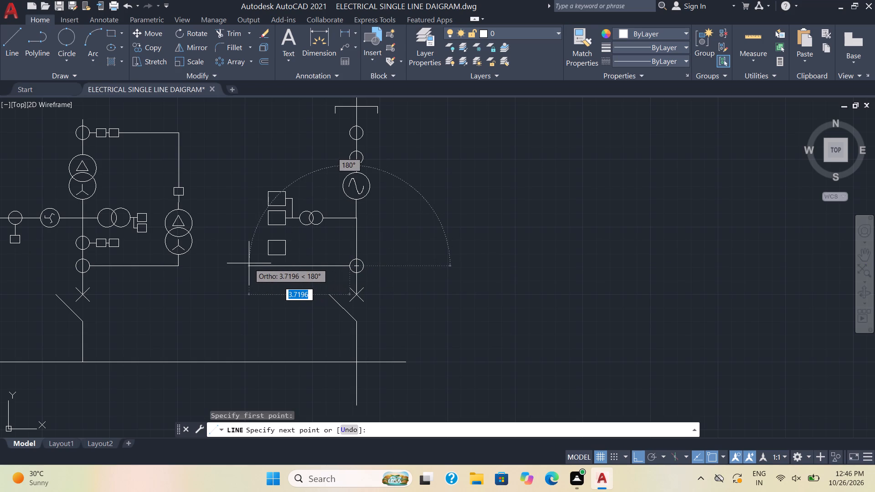
{"action": "left_click", "coordinate": [249, 263]}
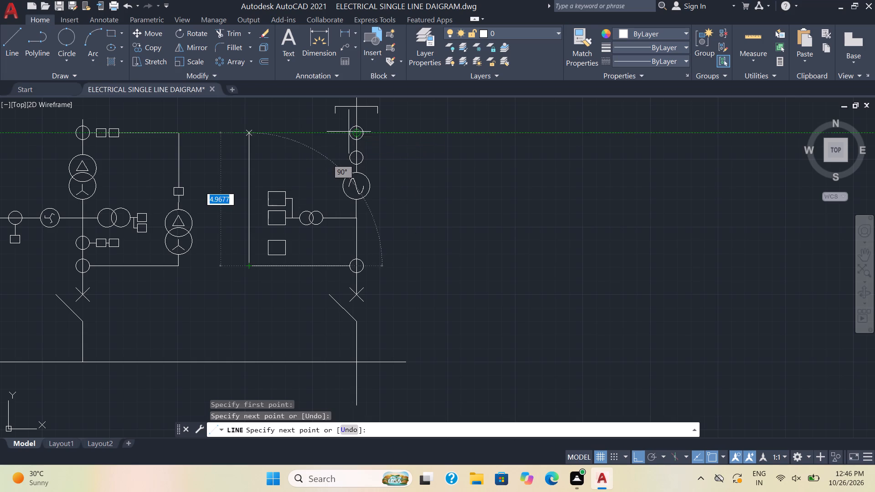
{"action": "left_click", "coordinate": [248, 133]}
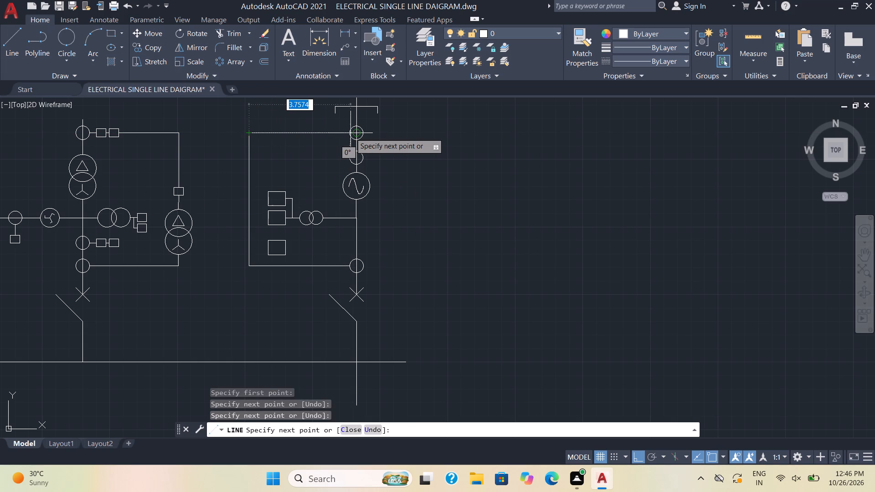
{"action": "scroll", "coordinate": [350, 133], "scroll_direction": "up", "scroll_amount": 2}
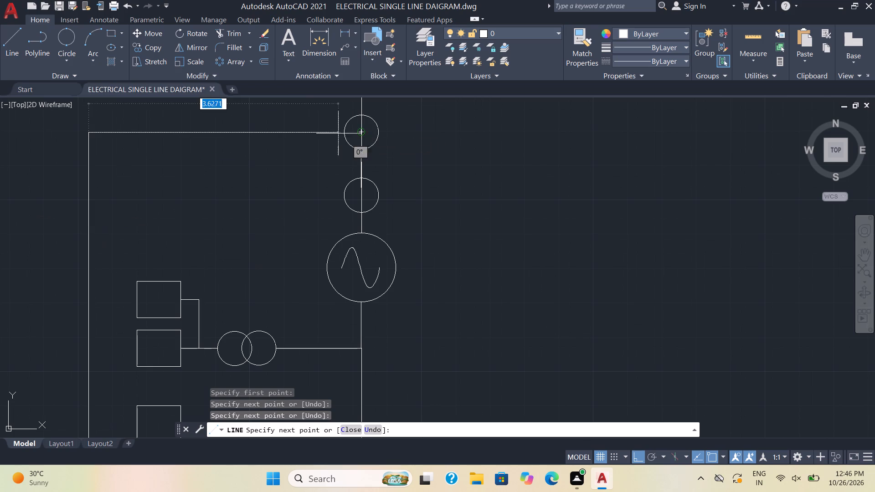
{"action": "left_click", "coordinate": [345, 133]}
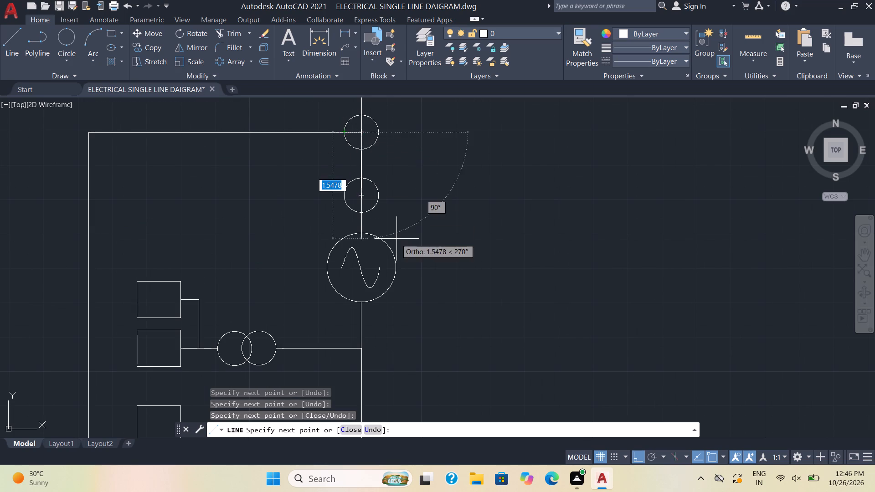
{"action": "scroll", "coordinate": [396, 239], "scroll_direction": "down", "scroll_amount": 1}
{"action": "key", "text": "Escape"}
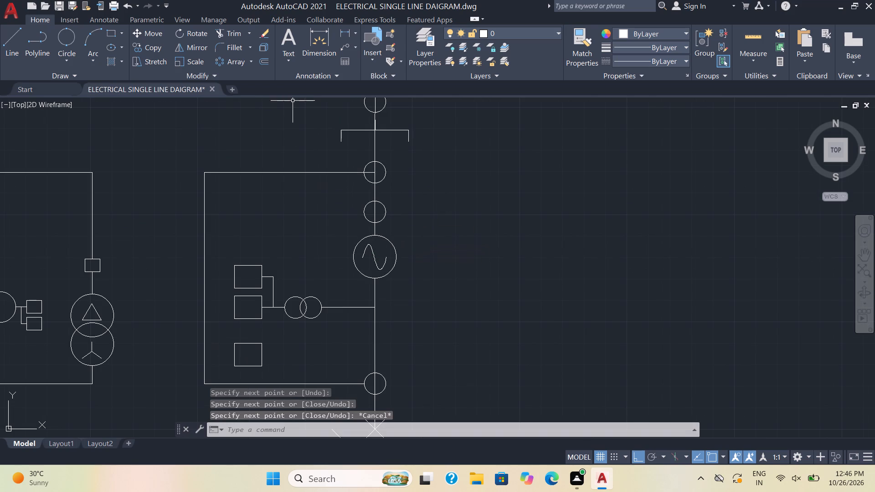
Trim the part of the loop line that lies inside the upper circle.
{"action": "left_click", "coordinate": [227, 31]}
{"action": "scroll", "coordinate": [345, 176], "scroll_direction": "up", "scroll_amount": 2}
{"action": "left_click", "coordinate": [406, 167]}
{"action": "scroll", "coordinate": [364, 223], "scroll_direction": "down", "scroll_amount": 2}
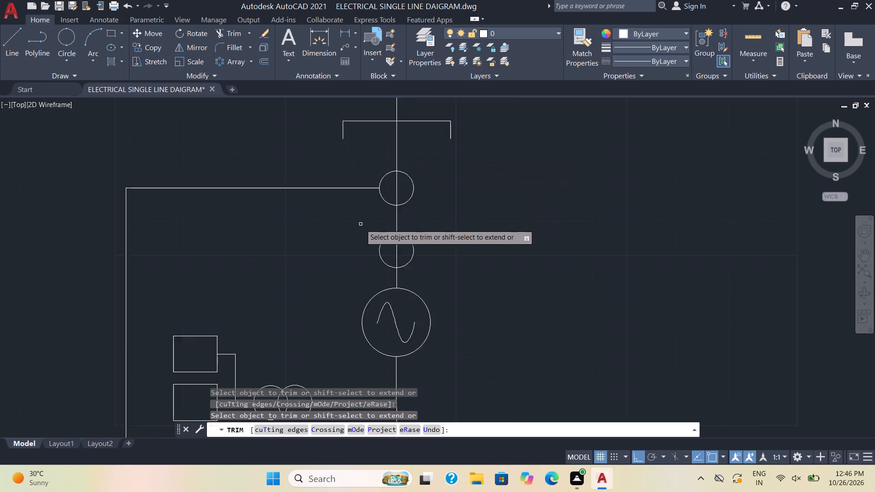
{"action": "middle_click_drag", "start_coordinate": [357, 238], "coordinate": [382, 163]}
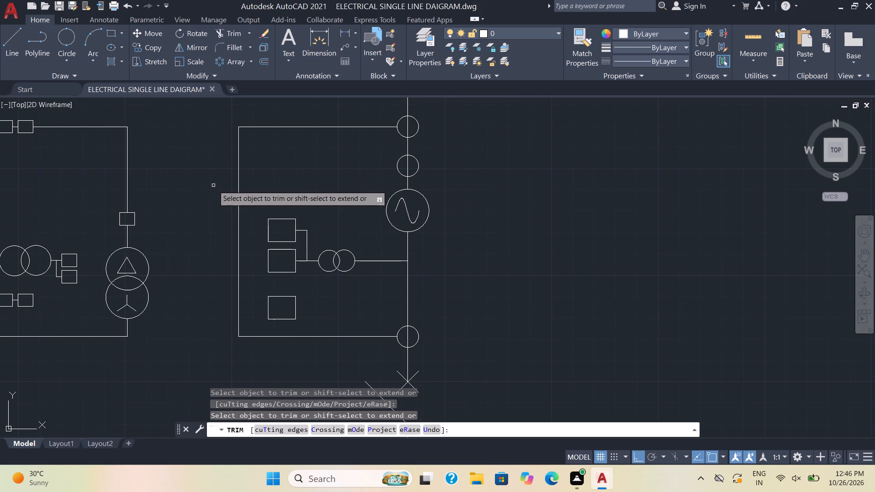
Draw a horizontal line about 0.79 units long from the lowest box's left midpoint across the loop's vertical line.
{"action": "key", "text": "Escape"}
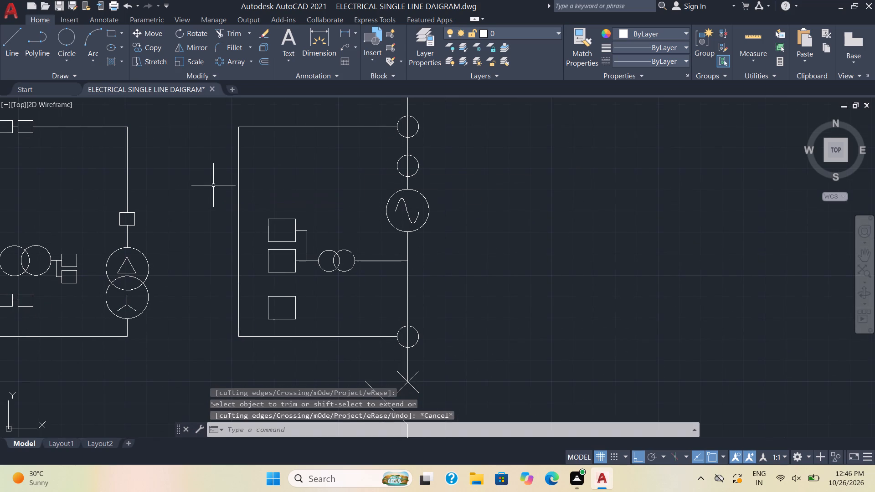
{"action": "scroll", "coordinate": [334, 292], "scroll_direction": "up", "scroll_amount": 1}
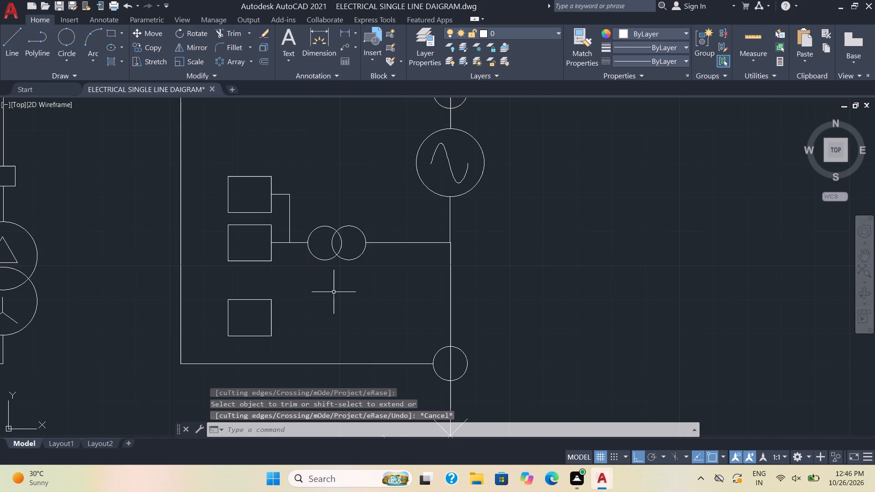
{"action": "middle_click_drag", "start_coordinate": [336, 290], "coordinate": [354, 253]}
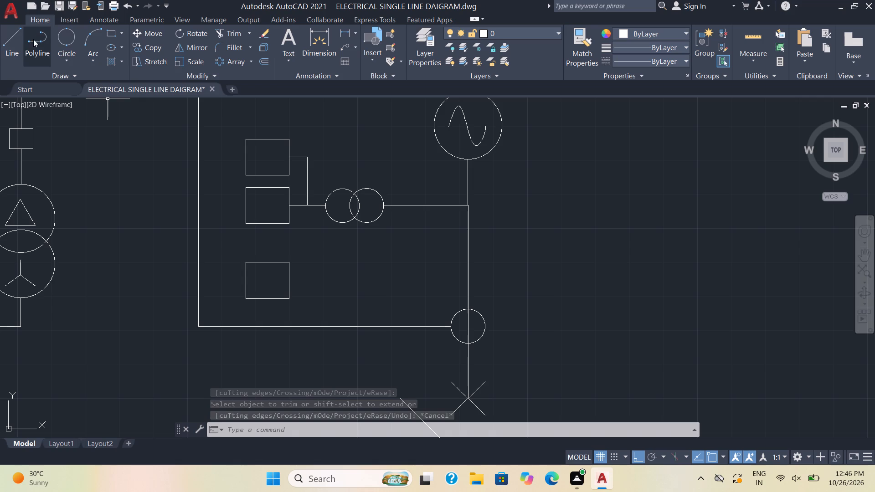
{"action": "left_click", "coordinate": [10, 49]}
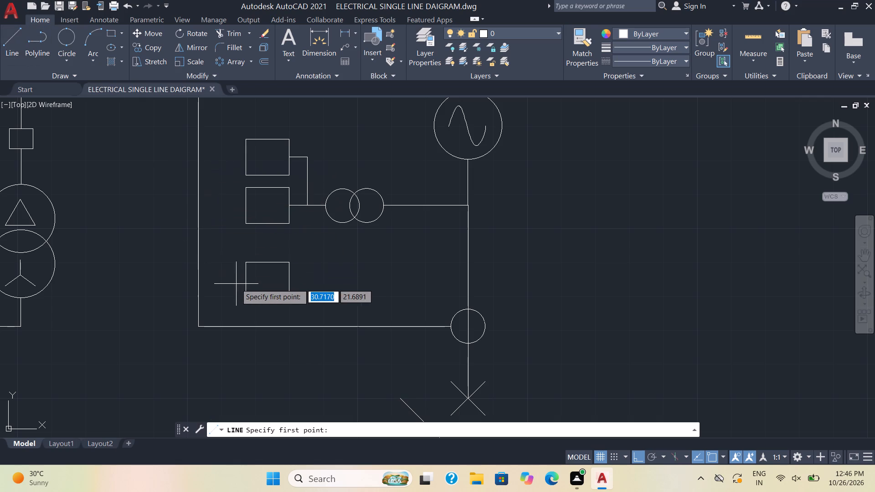
{"action": "left_click", "coordinate": [244, 282]}
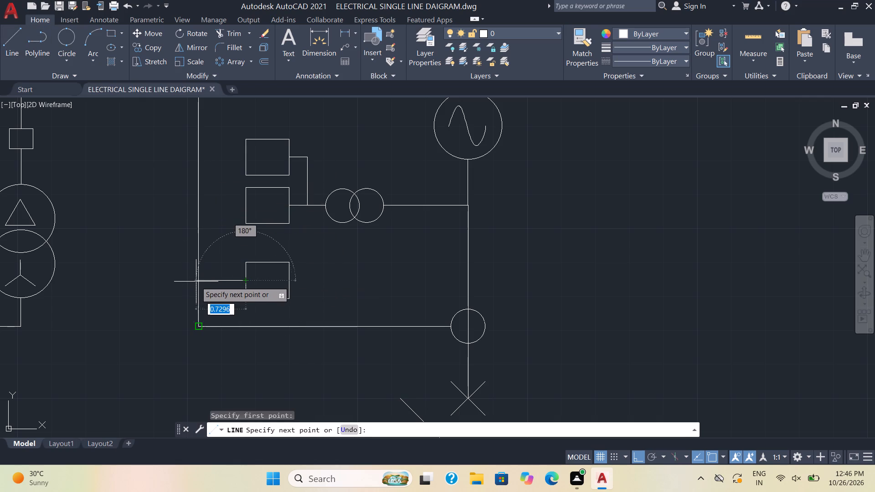
{"action": "scroll", "coordinate": [196, 282], "scroll_direction": "up", "scroll_amount": 3}
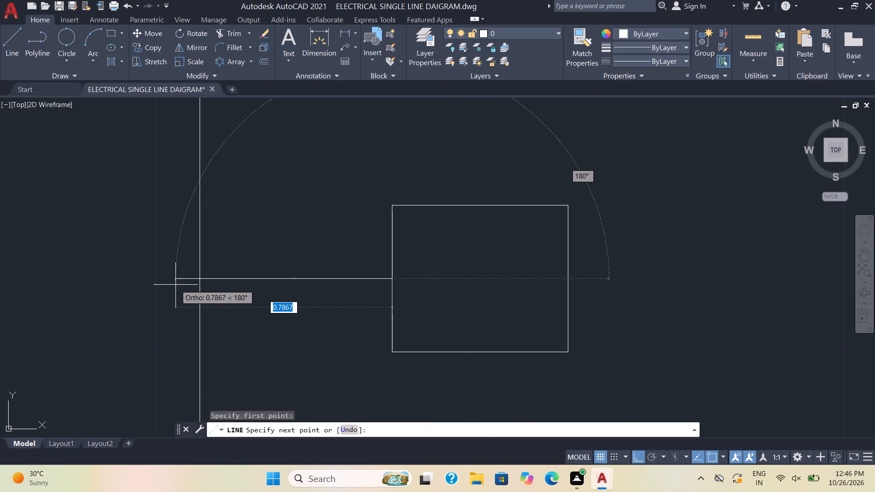
{"action": "left_click", "coordinate": [175, 285]}
Trim the lowest box's connecting line where it overhangs the loop's vertical line.
{"action": "left_click", "coordinate": [233, 31]}
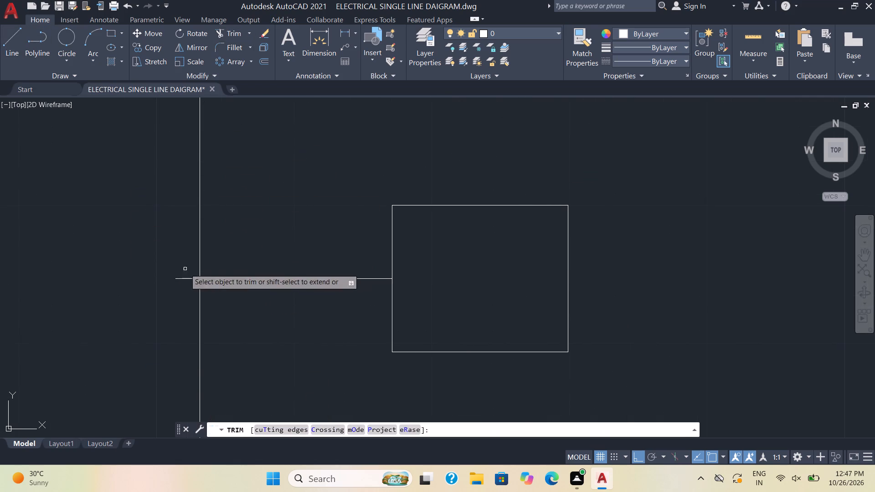
{"action": "left_click", "coordinate": [183, 278]}
{"action": "scroll", "coordinate": [280, 245], "scroll_direction": "down", "scroll_amount": 2}
{"action": "scroll", "coordinate": [313, 266], "scroll_direction": "down", "scroll_amount": 1}
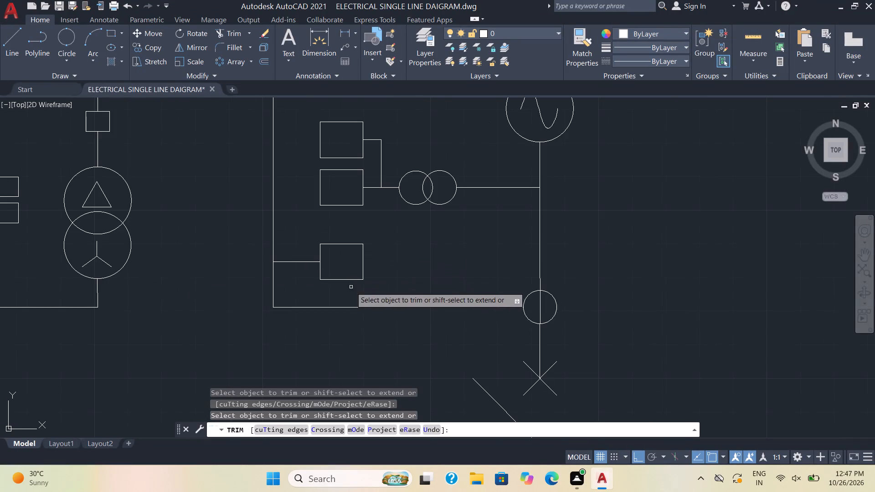
{"action": "scroll", "coordinate": [439, 275], "scroll_direction": "down", "scroll_amount": 1}
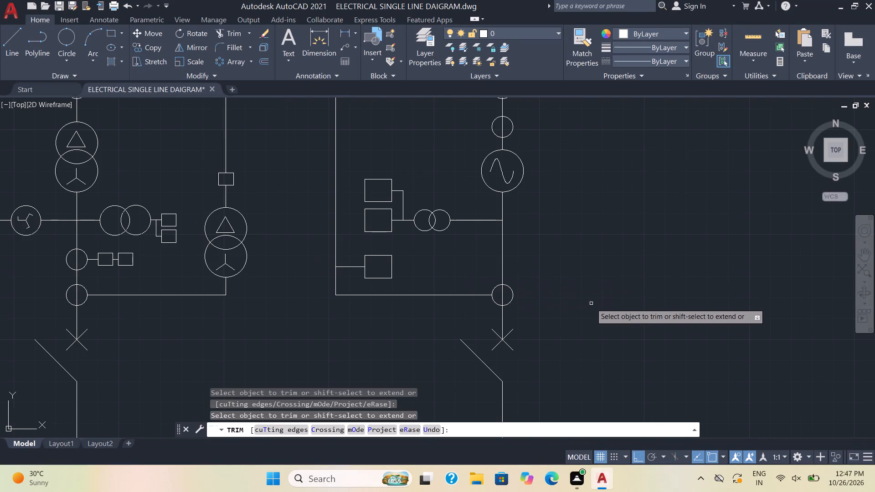
{"action": "key", "text": "Escape"}
Draw a connected line from the right of the circle above the generator: about 0.85 right, 0.33 up, 0.81 right and 0.33 down.
{"action": "scroll", "coordinate": [599, 303], "scroll_direction": "down", "scroll_amount": 1}
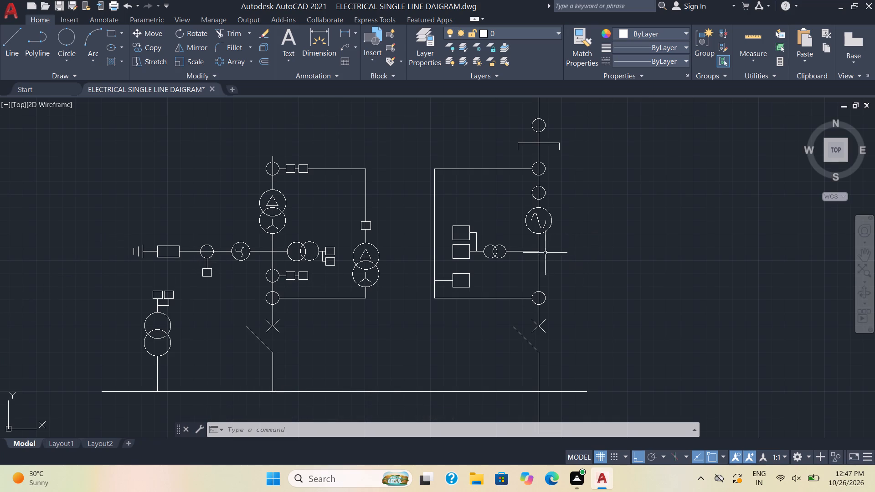
{"action": "middle_click_drag", "start_coordinate": [603, 195], "coordinate": [440, 230]}
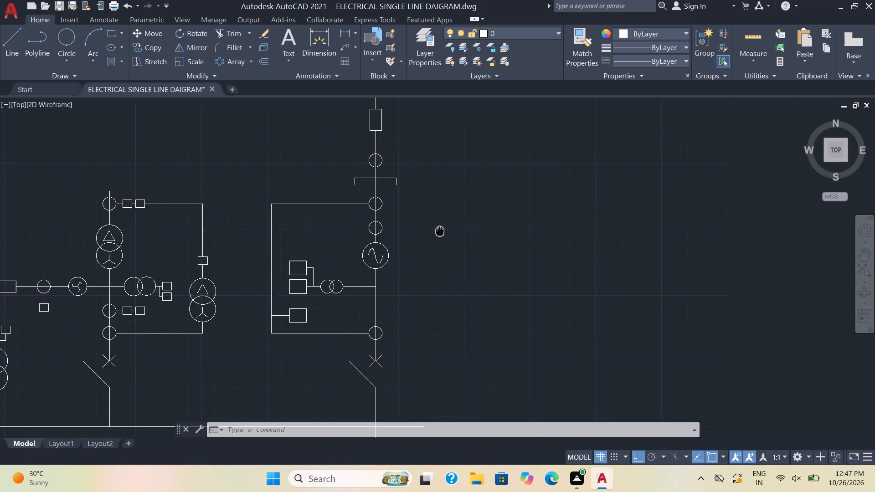
{"action": "middle_click_drag", "start_coordinate": [440, 230], "coordinate": [439, 231]}
{"action": "scroll", "coordinate": [439, 231], "scroll_direction": "up", "scroll_amount": 1}
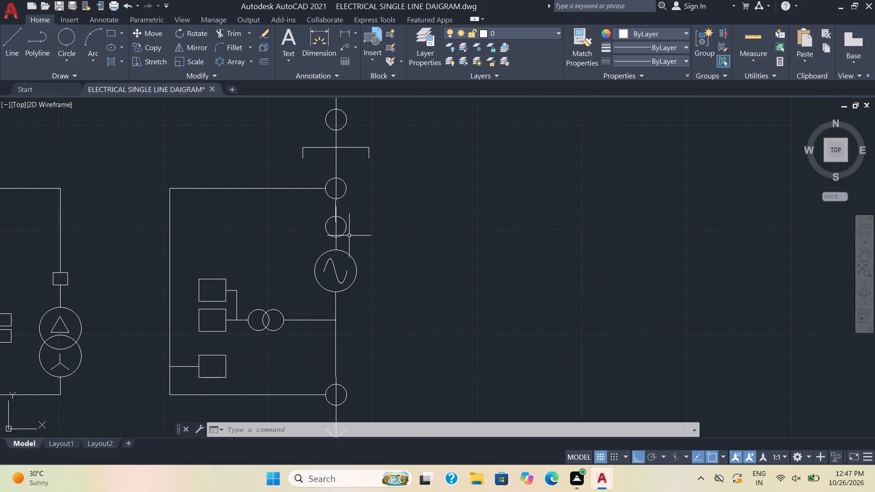
{"action": "left_click", "coordinate": [12, 53]}
{"action": "scroll", "coordinate": [430, 265], "scroll_direction": "up", "scroll_amount": 1}
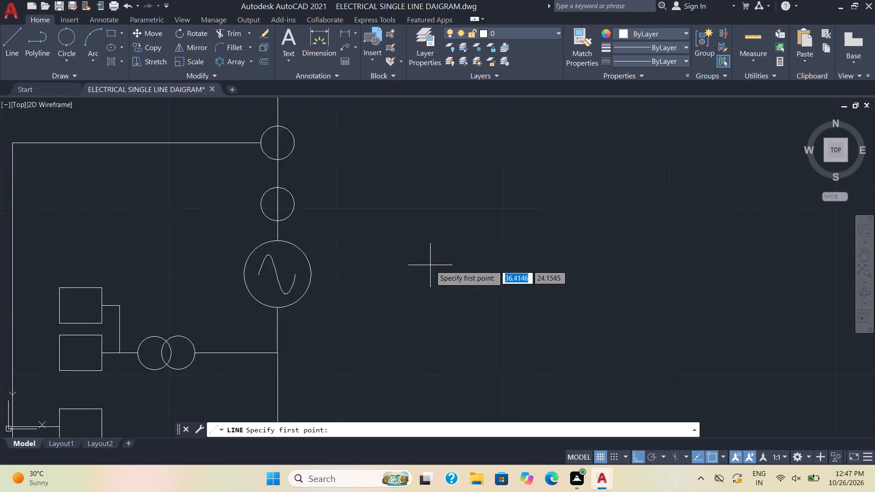
{"action": "scroll", "coordinate": [430, 265], "scroll_direction": "up", "scroll_amount": 2}
{"action": "scroll", "coordinate": [354, 240], "scroll_direction": "down", "scroll_amount": 1}
{"action": "middle_click_drag", "start_coordinate": [357, 246], "coordinate": [628, 275]}
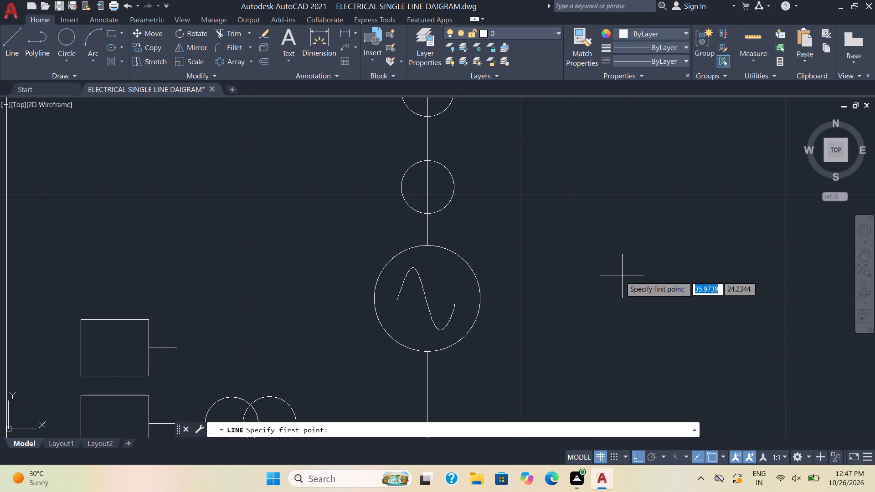
{"action": "scroll", "coordinate": [552, 248], "scroll_direction": "down", "scroll_amount": 2}
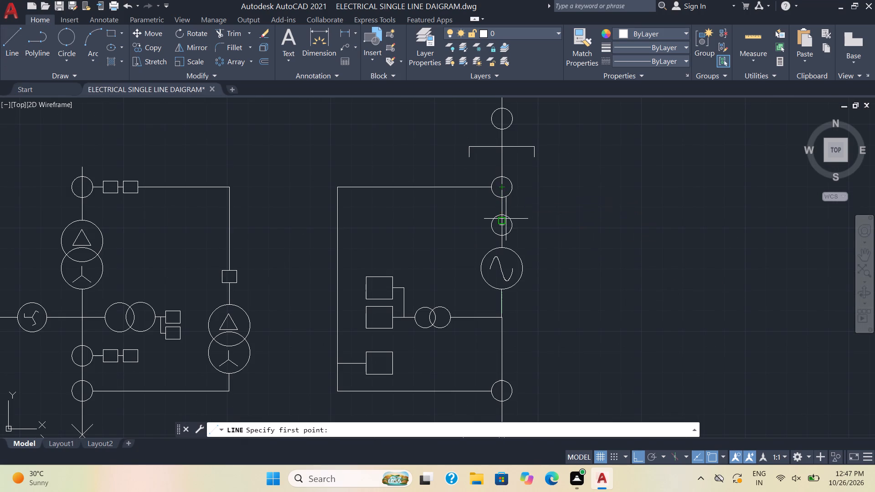
{"action": "left_click", "coordinate": [512, 225]}
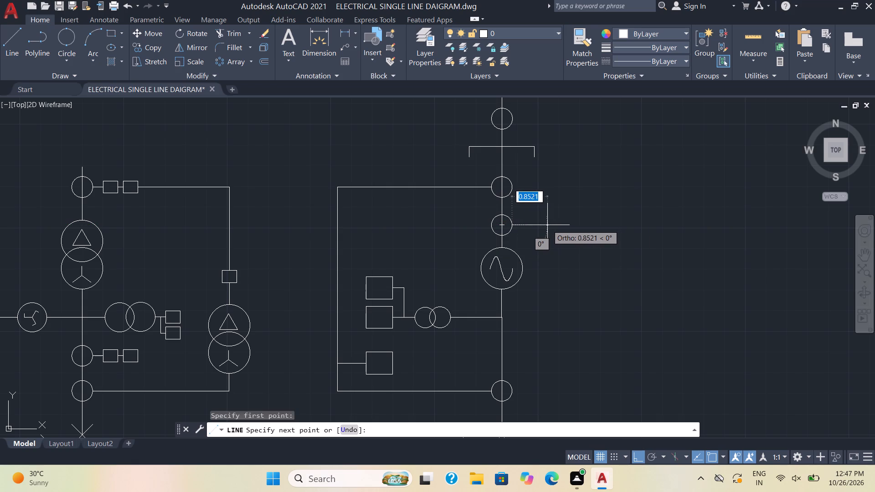
{"action": "left_click", "coordinate": [547, 225]}
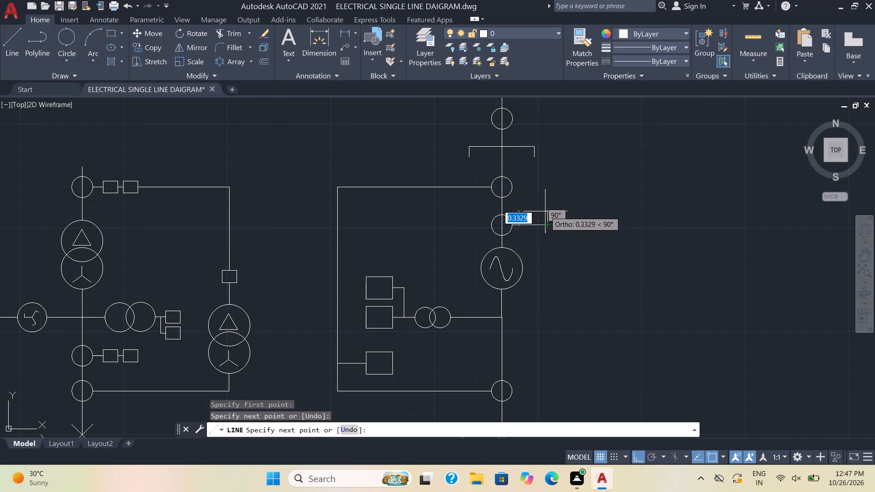
{"action": "left_click", "coordinate": [545, 211]}
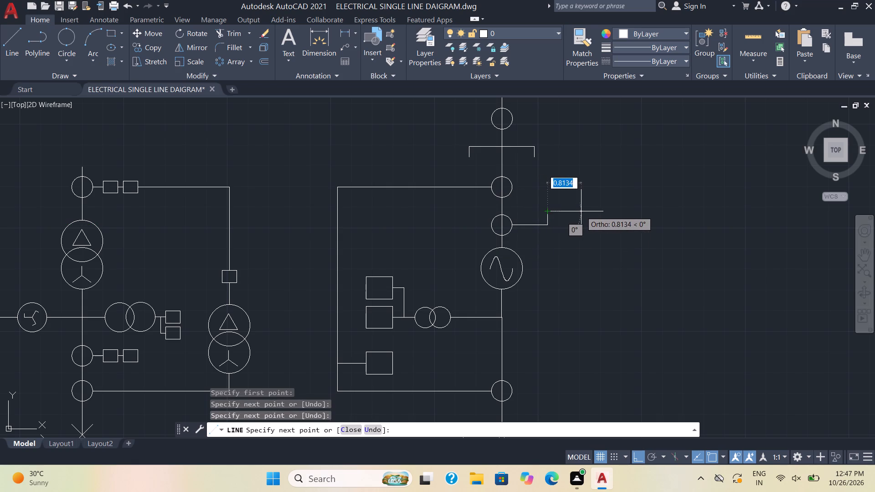
{"action": "left_click", "coordinate": [581, 211]}
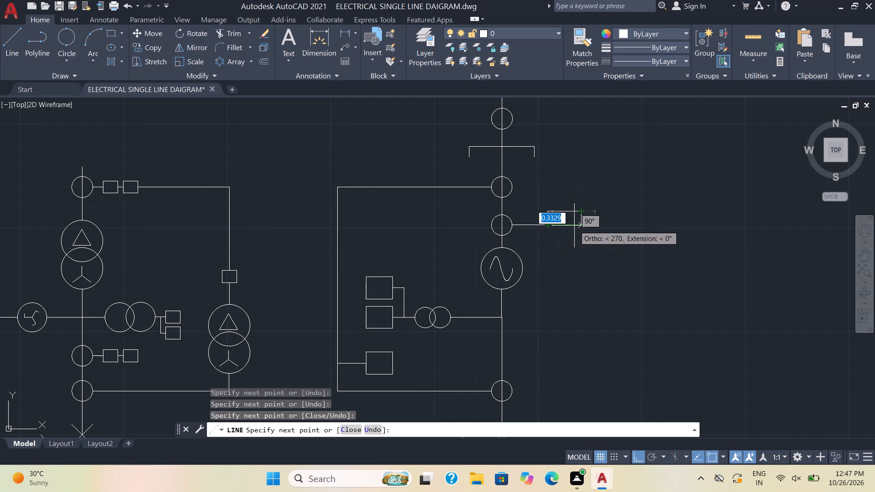
{"action": "left_click", "coordinate": [574, 225]}
{"action": "key", "text": "Escape"}
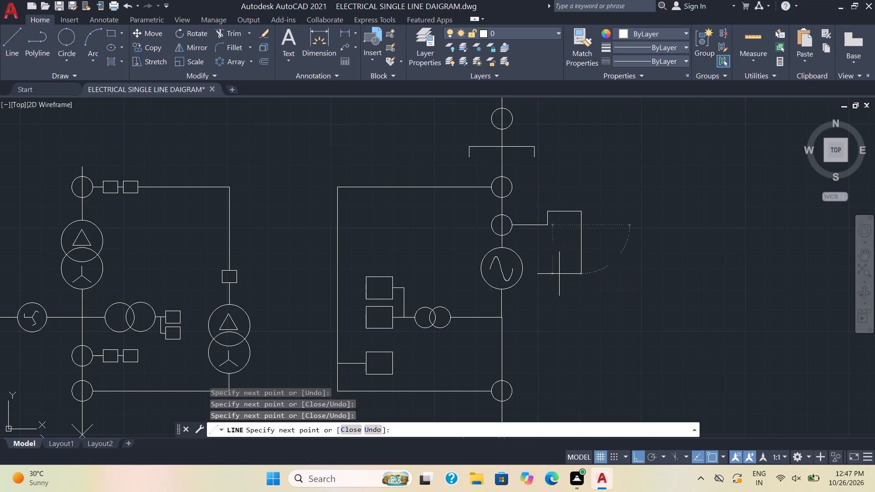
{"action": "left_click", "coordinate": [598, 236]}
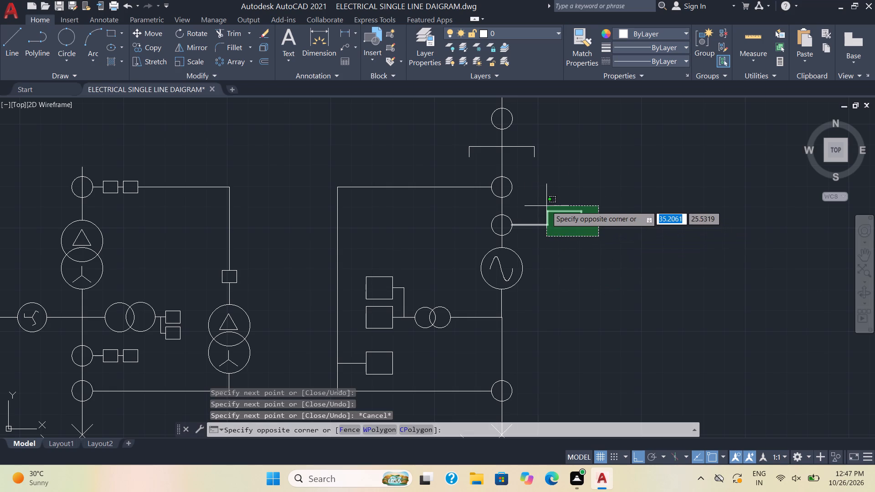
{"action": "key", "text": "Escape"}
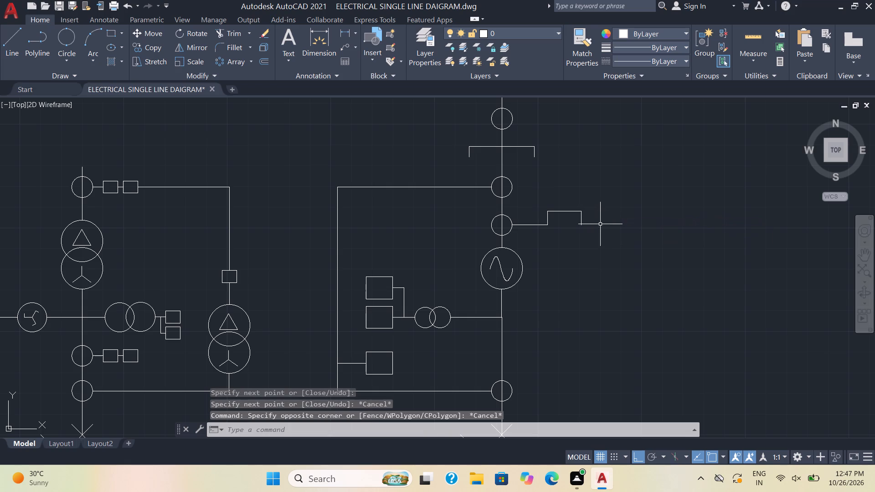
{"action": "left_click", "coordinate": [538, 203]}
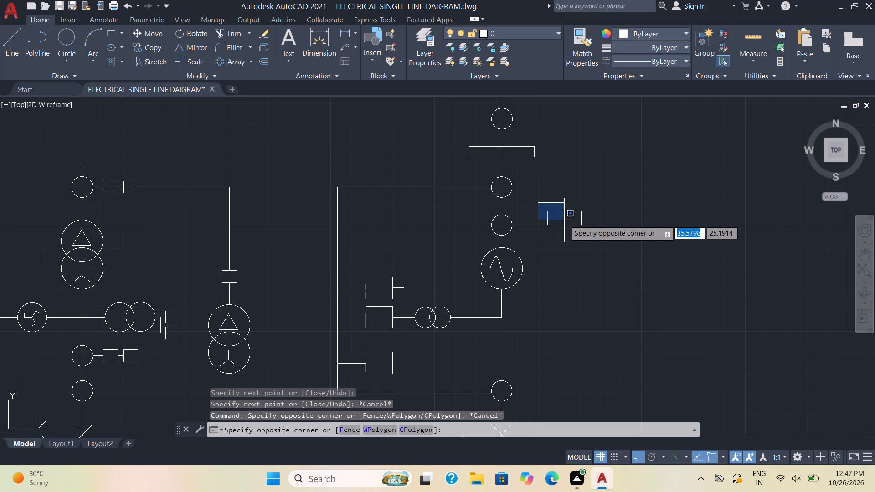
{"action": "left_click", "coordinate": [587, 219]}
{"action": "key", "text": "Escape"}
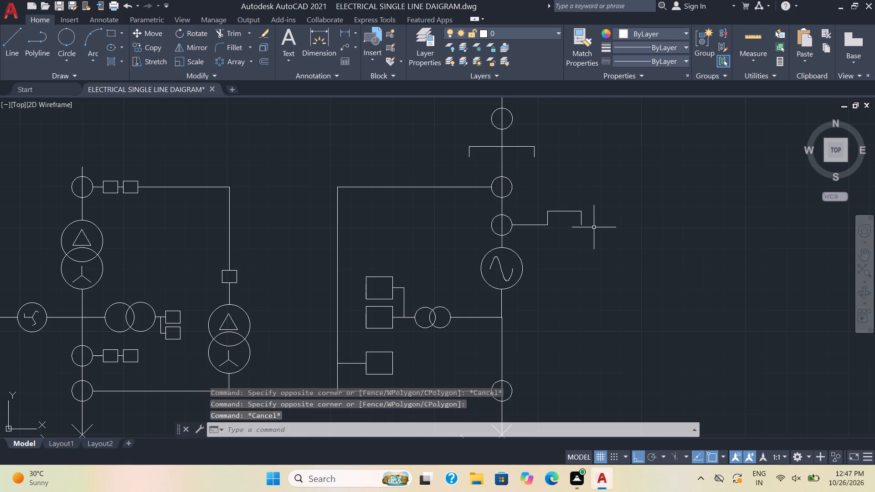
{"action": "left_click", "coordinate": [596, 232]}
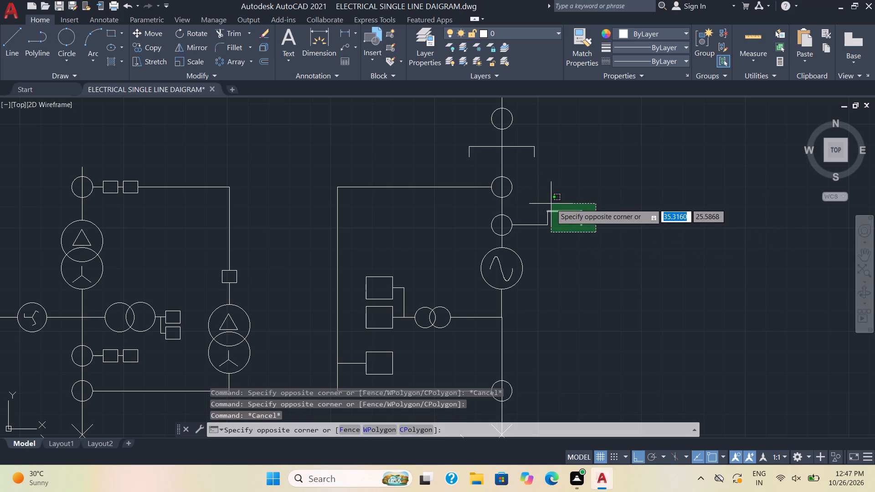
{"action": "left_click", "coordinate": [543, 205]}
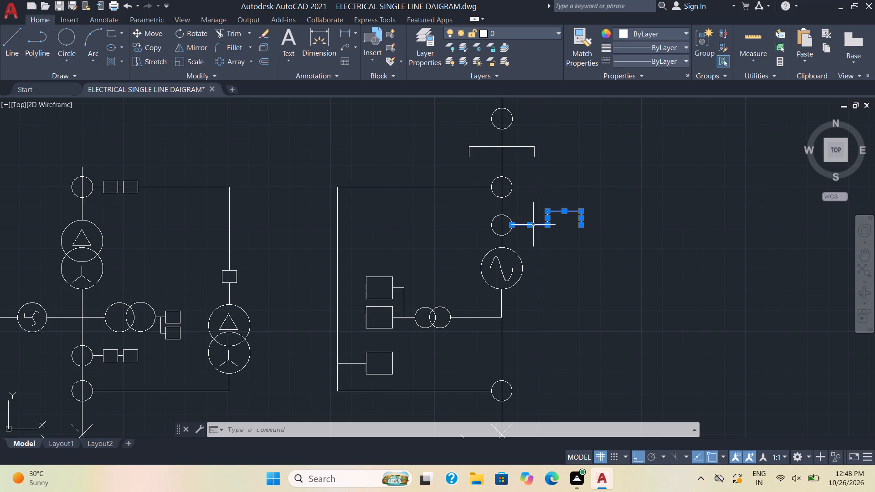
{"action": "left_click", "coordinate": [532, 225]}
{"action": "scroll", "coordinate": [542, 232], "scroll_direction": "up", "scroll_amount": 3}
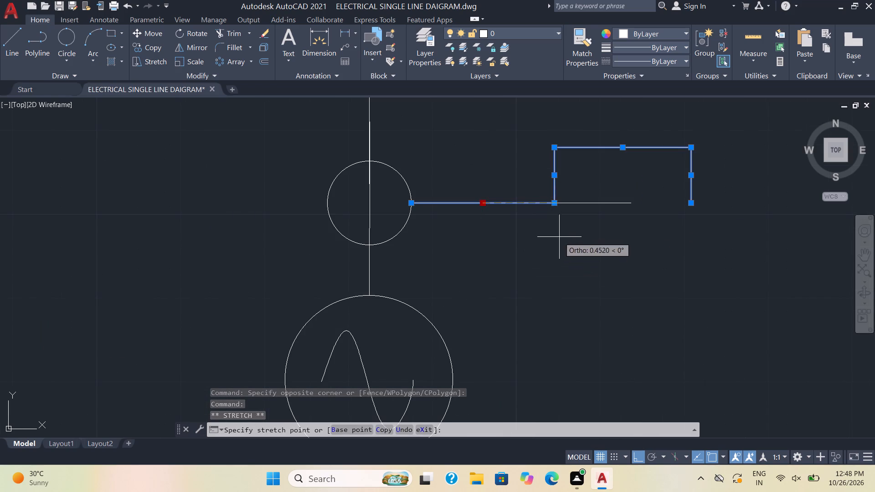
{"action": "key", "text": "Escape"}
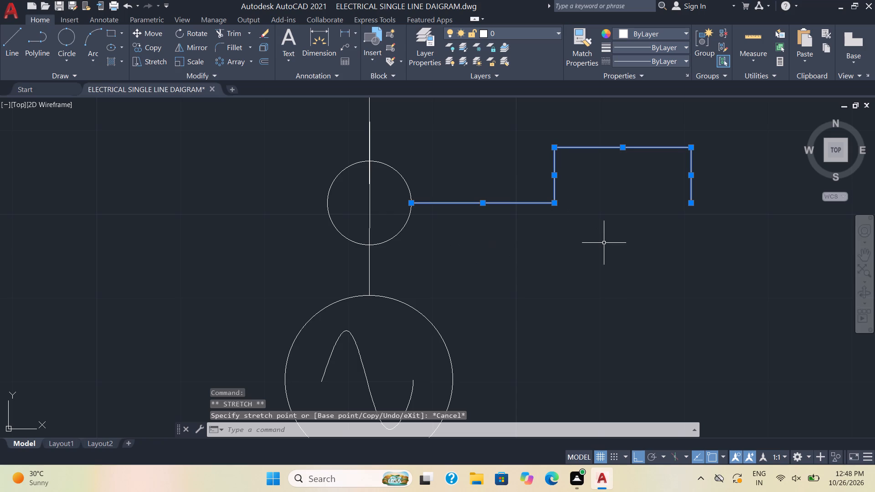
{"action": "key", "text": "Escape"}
Mirror the three lines of the open half box about the horizontal axis through its stub, keeping the originals.
{"action": "left_click", "coordinate": [554, 179]}
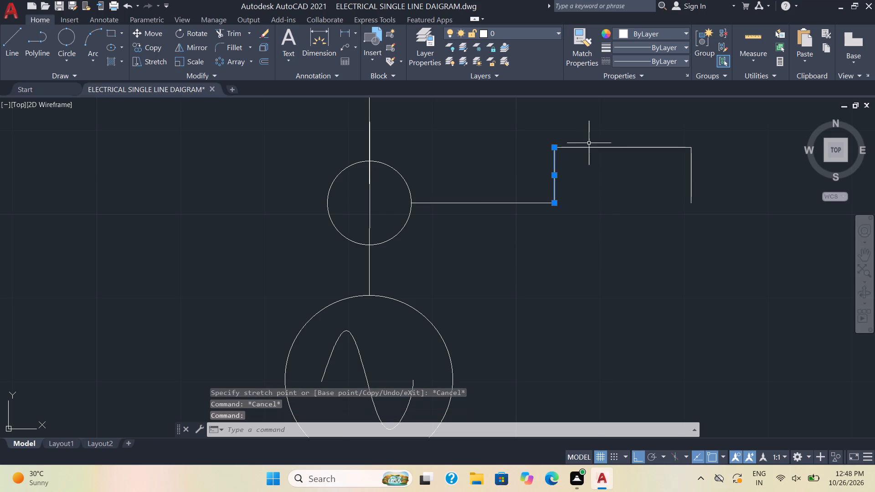
{"action": "left_click", "coordinate": [592, 147]}
{"action": "left_click", "coordinate": [690, 191]}
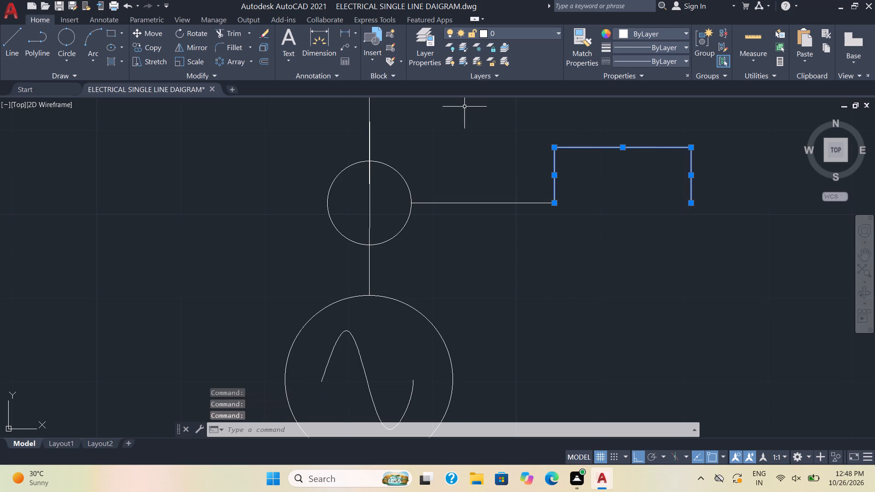
{"action": "left_click", "coordinate": [197, 46]}
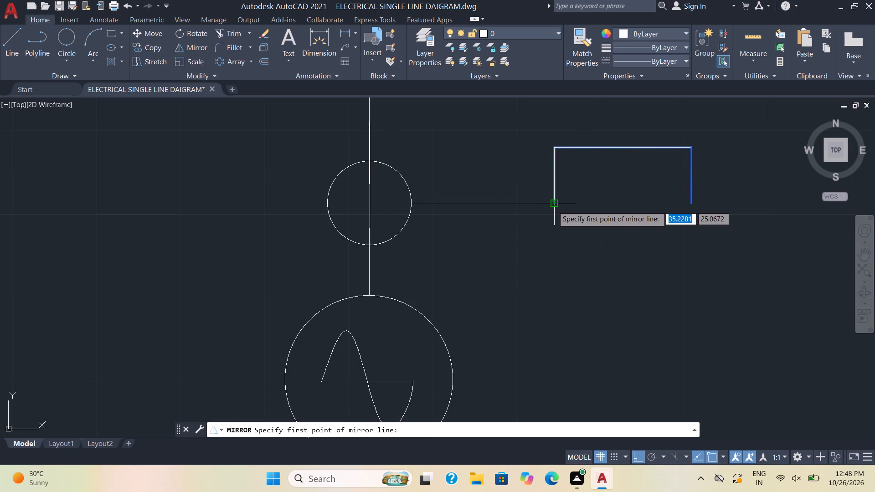
{"action": "left_click", "coordinate": [555, 205]}
{"action": "left_click", "coordinate": [628, 215]}
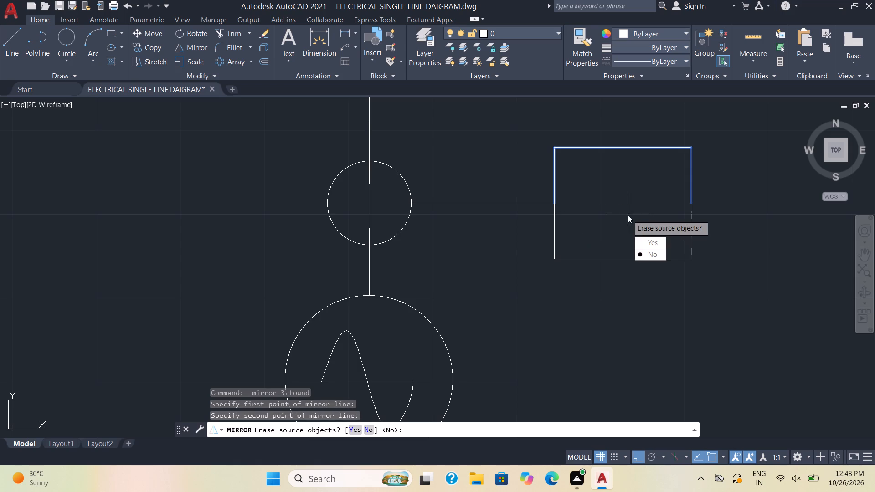
{"action": "left_click_drag", "start_coordinate": [648, 256], "coordinate": [628, 215]}
Copy the box with its stub line straight down four times, about 0.83 units apart, forming a stack beside the generator.
{"action": "scroll", "coordinate": [620, 217], "scroll_direction": "down", "scroll_amount": 1}
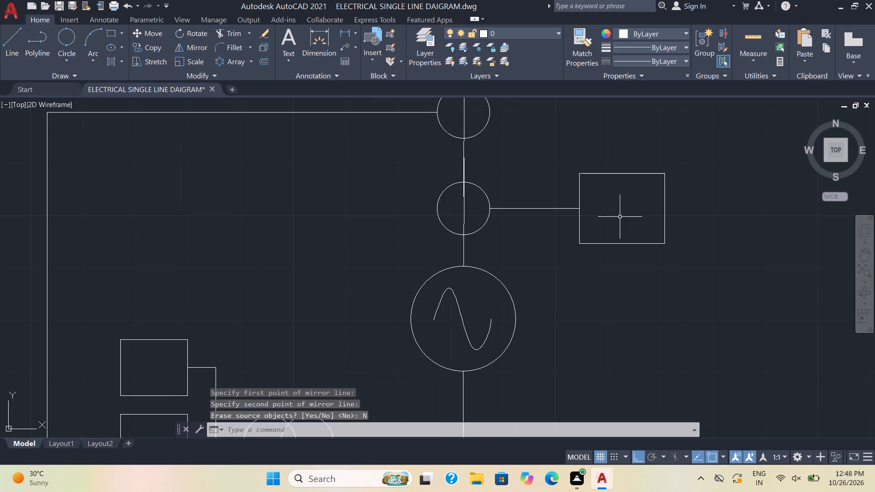
{"action": "scroll", "coordinate": [626, 228], "scroll_direction": "down", "scroll_amount": 1}
{"action": "left_click", "coordinate": [663, 255]}
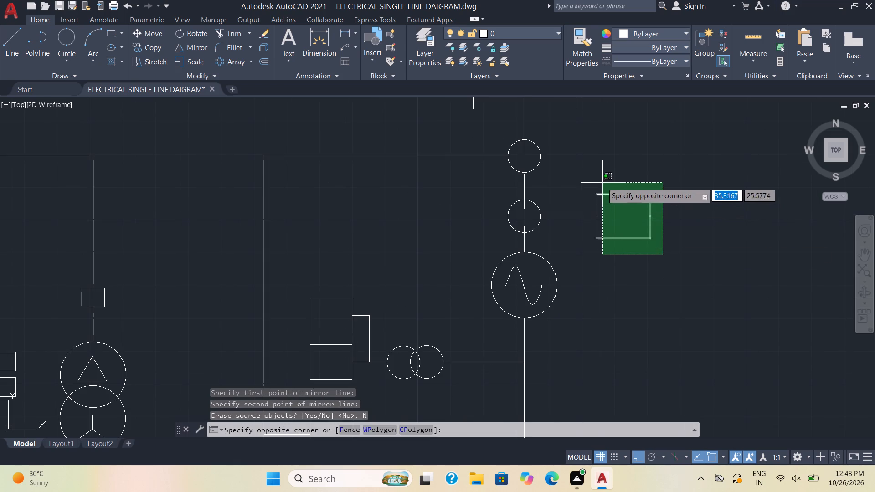
{"action": "left_click", "coordinate": [595, 179]}
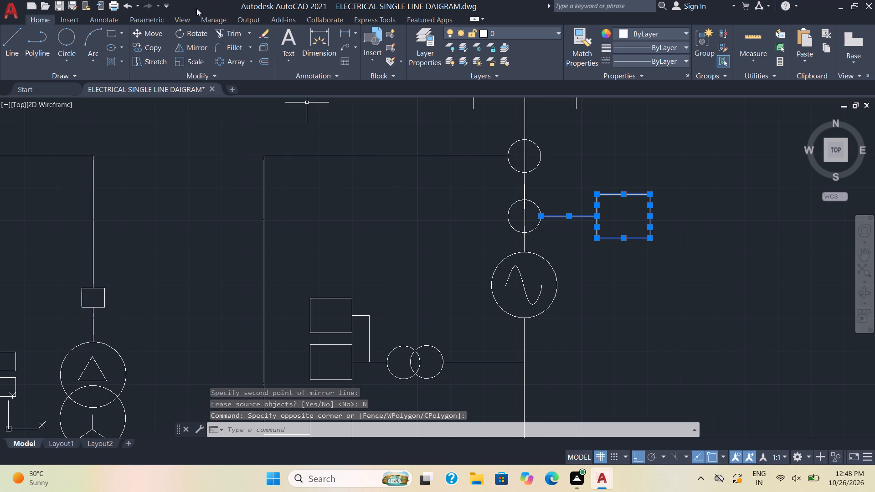
{"action": "left_click", "coordinate": [146, 47]}
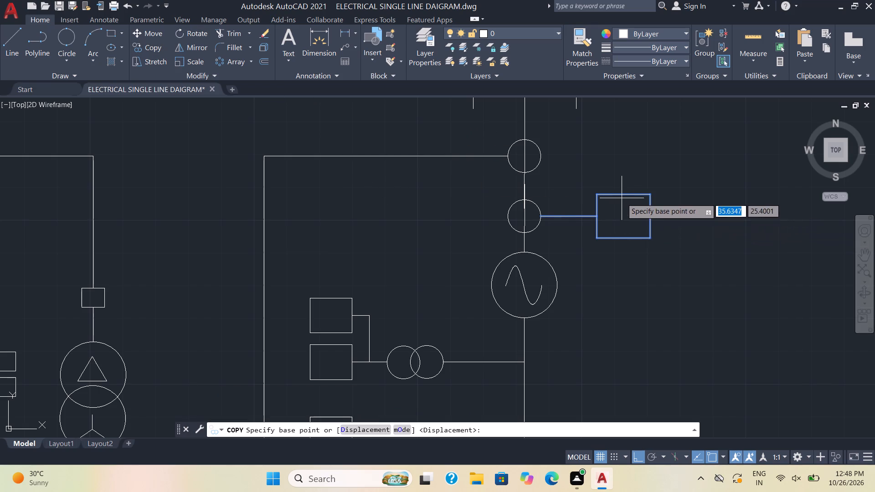
{"action": "left_click", "coordinate": [625, 239]}
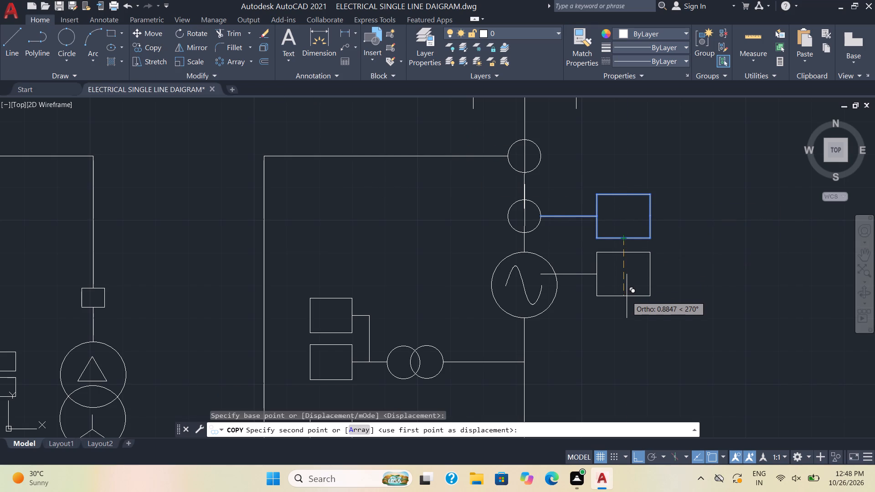
{"action": "left_click", "coordinate": [627, 293]}
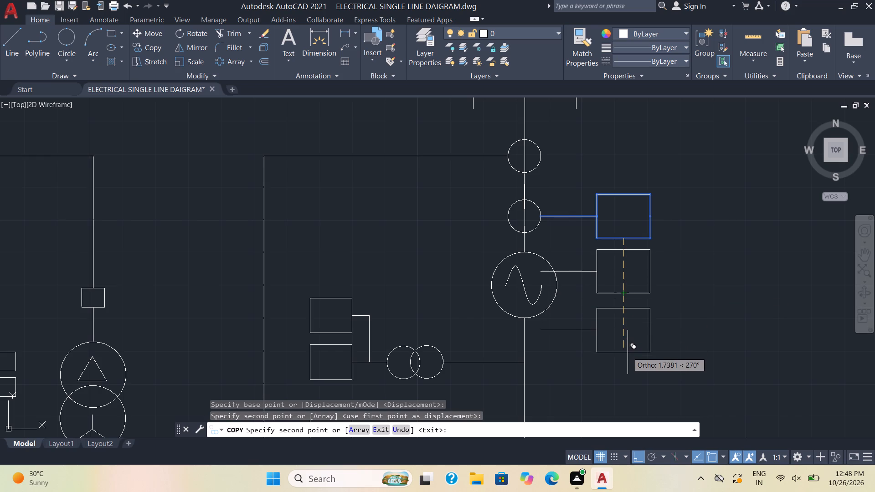
{"action": "left_click", "coordinate": [628, 347]}
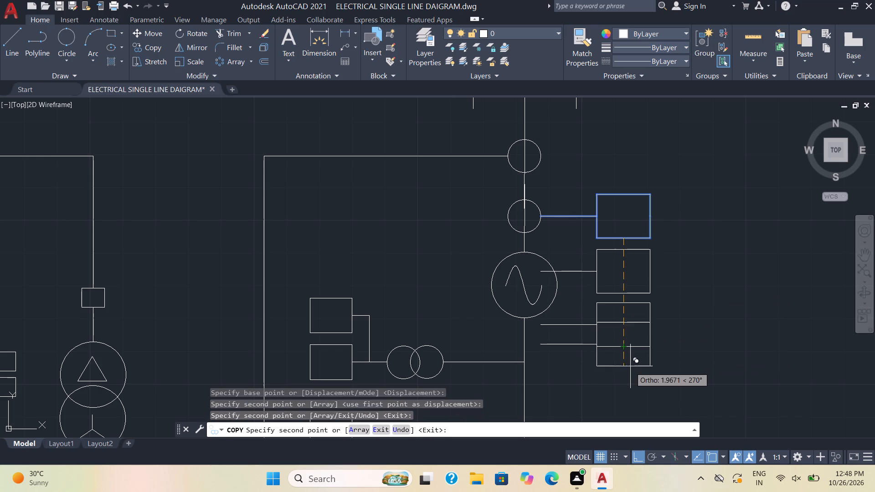
{"action": "middle_click_drag", "start_coordinate": [626, 382], "coordinate": [643, 231]}
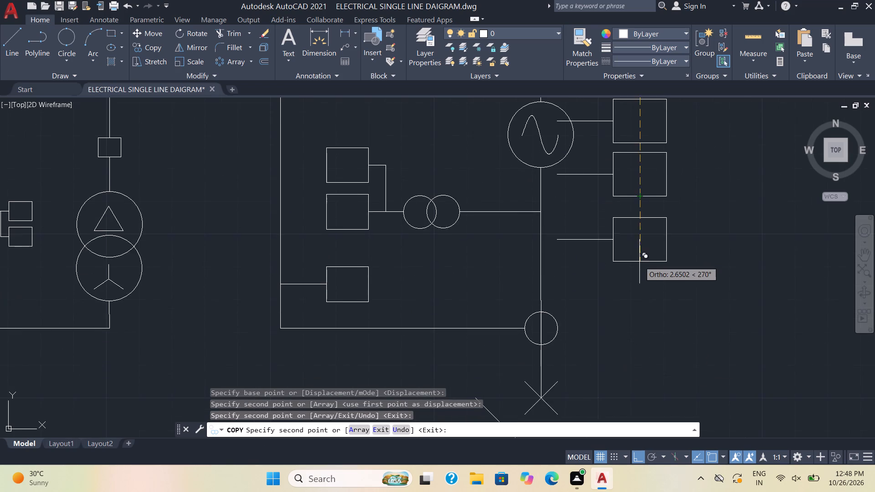
{"action": "scroll", "coordinate": [639, 261], "scroll_direction": "down", "scroll_amount": 1}
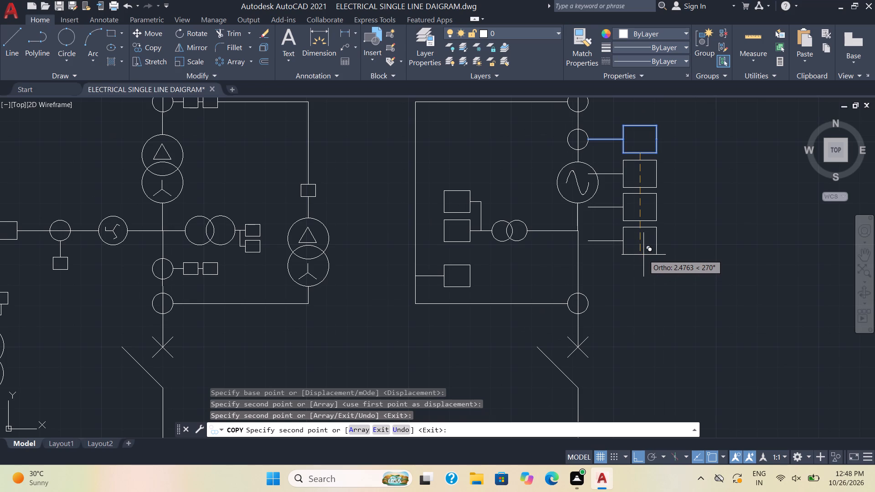
{"action": "left_click", "coordinate": [643, 255]}
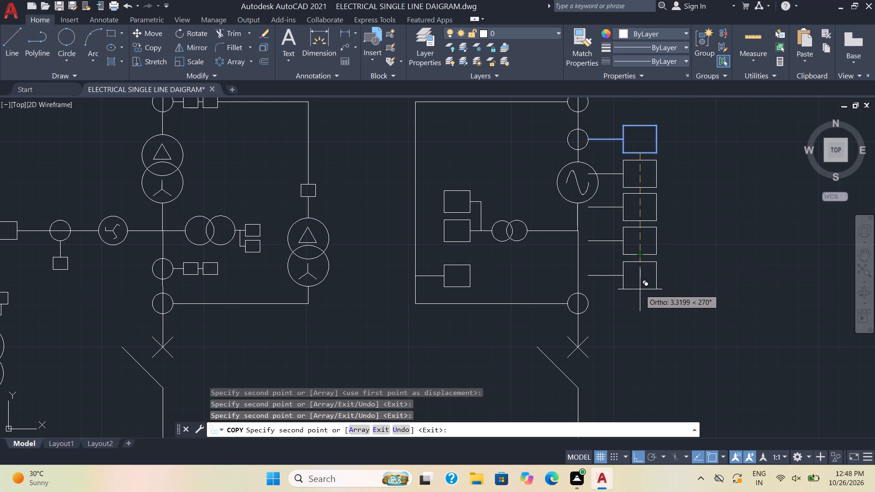
{"action": "left_click", "coordinate": [640, 288]}
{"action": "key", "text": "Escape"}
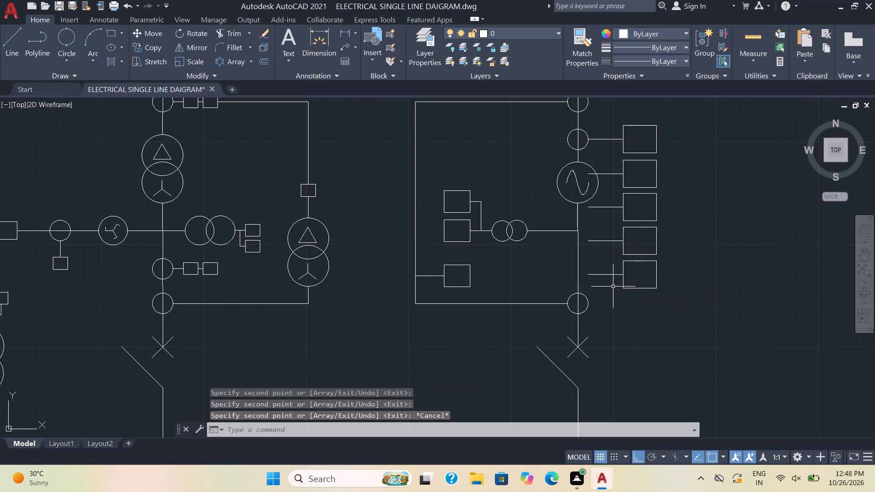
Delete the stub lines of the four copied boxes.
{"action": "left_click", "coordinate": [610, 275]}
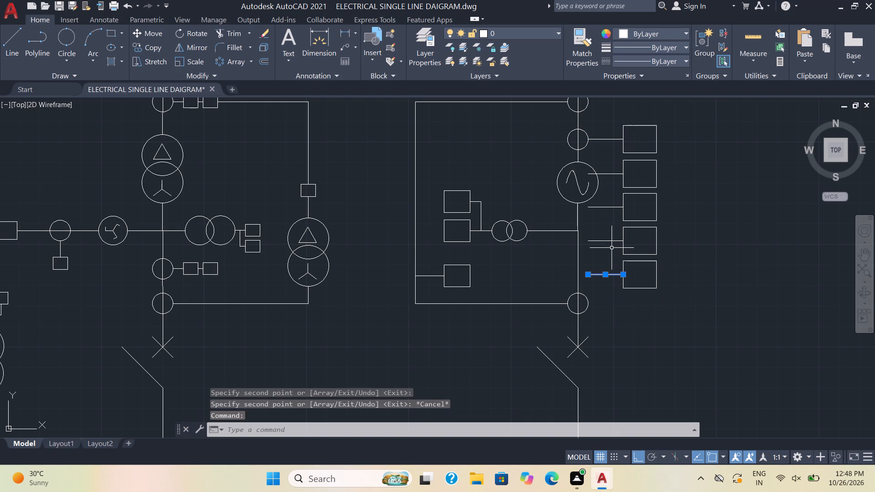
{"action": "left_click", "coordinate": [608, 242]}
{"action": "left_click", "coordinate": [608, 206]}
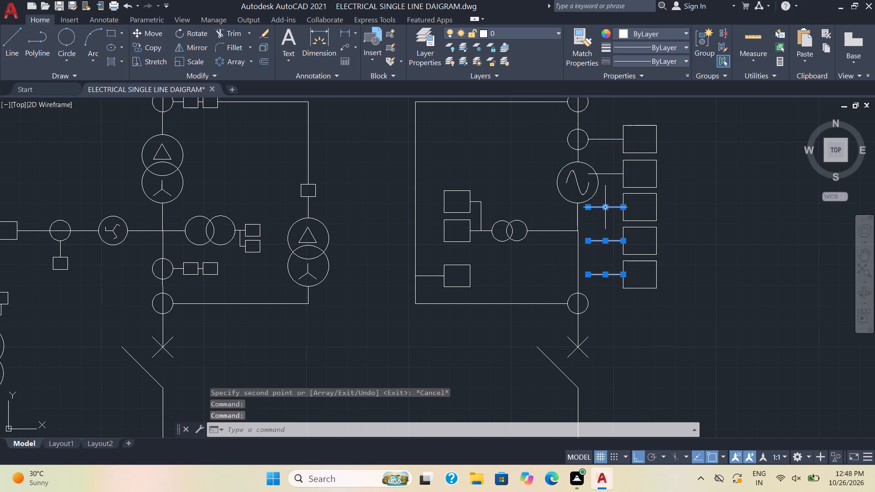
{"action": "left_click", "coordinate": [609, 173]}
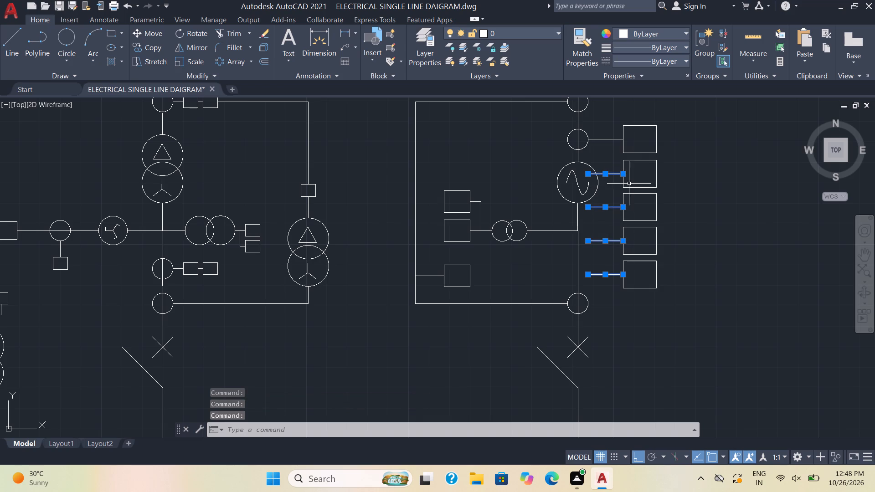
{"action": "key", "text": "Delete"}
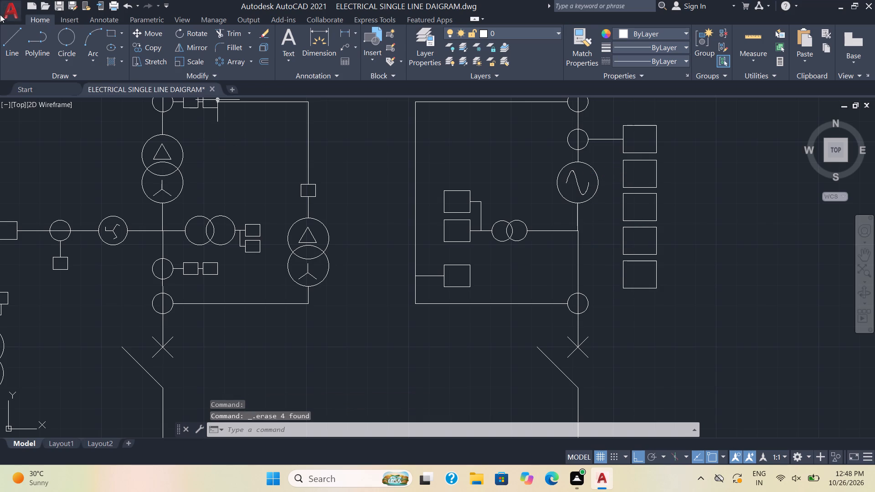
Draw a vertical line from the top box's bottom midpoint via the second box's top midpoint to the lowest box's top midpoint.
{"action": "left_click", "coordinate": [16, 47]}
{"action": "scroll", "coordinate": [603, 177], "scroll_direction": "up", "scroll_amount": 1}
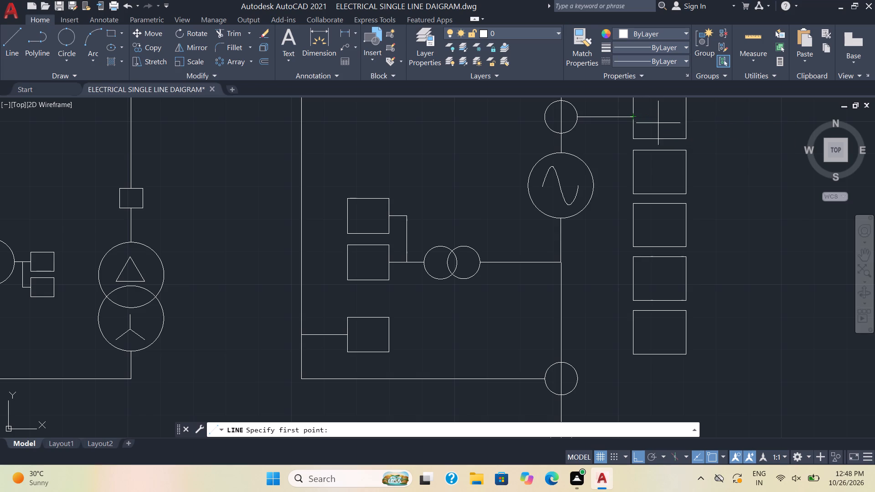
{"action": "left_click", "coordinate": [660, 136]}
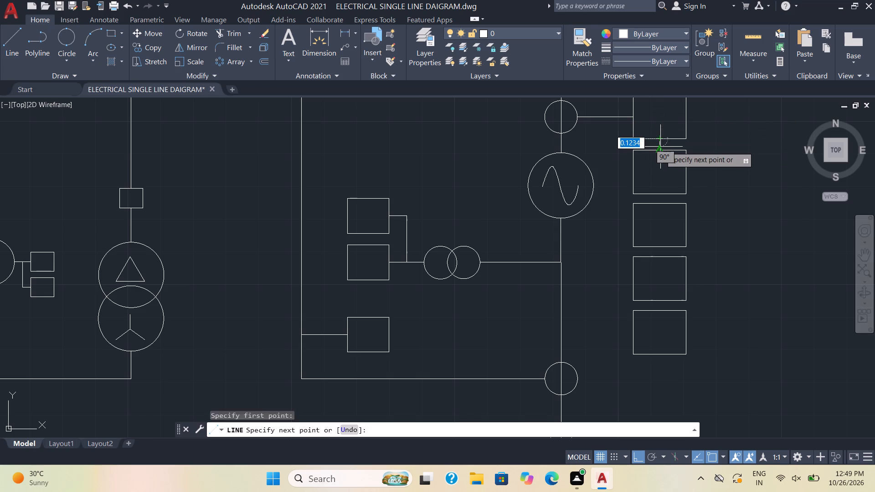
{"action": "scroll", "coordinate": [660, 147], "scroll_direction": "up", "scroll_amount": 2}
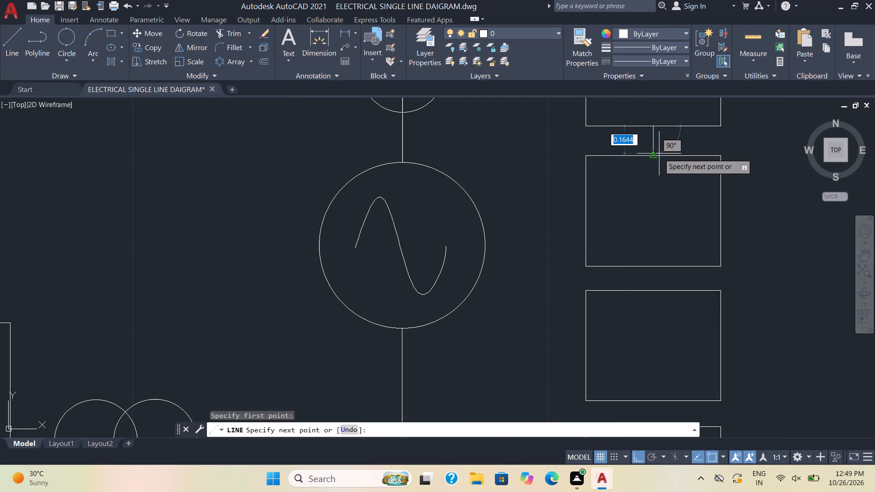
{"action": "left_click", "coordinate": [659, 154]}
{"action": "scroll", "coordinate": [619, 353], "scroll_direction": "down", "scroll_amount": 1}
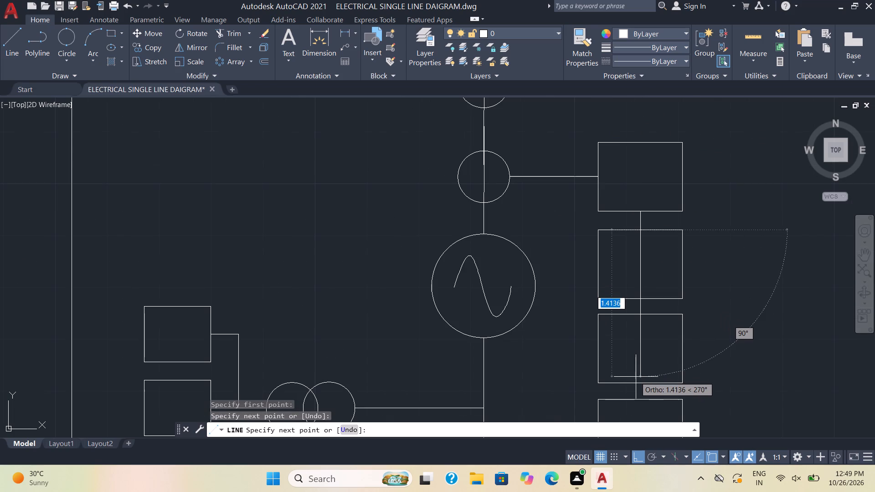
{"action": "middle_click_drag", "start_coordinate": [636, 377], "coordinate": [649, 192]}
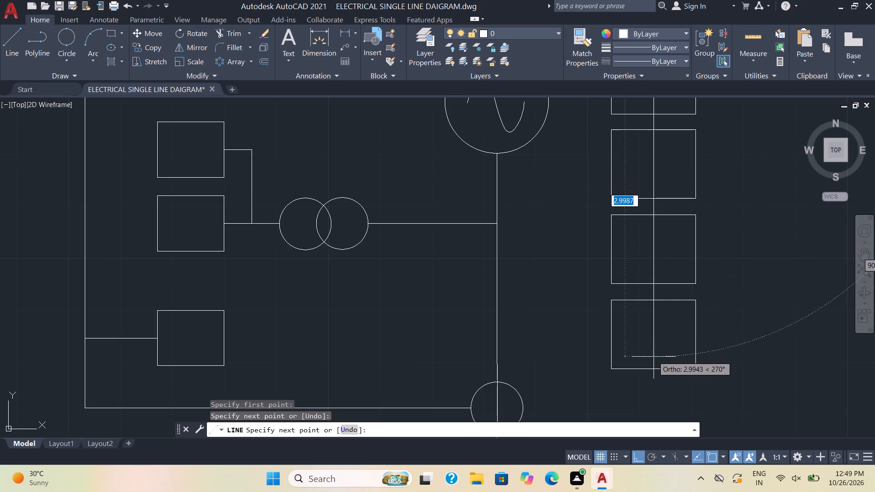
{"action": "left_click", "coordinate": [653, 299]}
{"action": "key", "text": "Escape"}
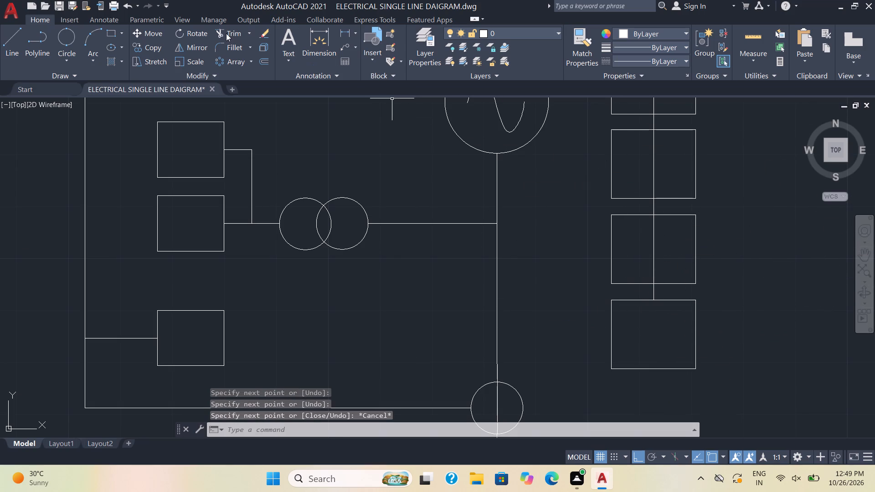
Trim the vertical line inside the three middle boxes of the stack, leaving only the links between boxes.
{"action": "left_click", "coordinate": [226, 33]}
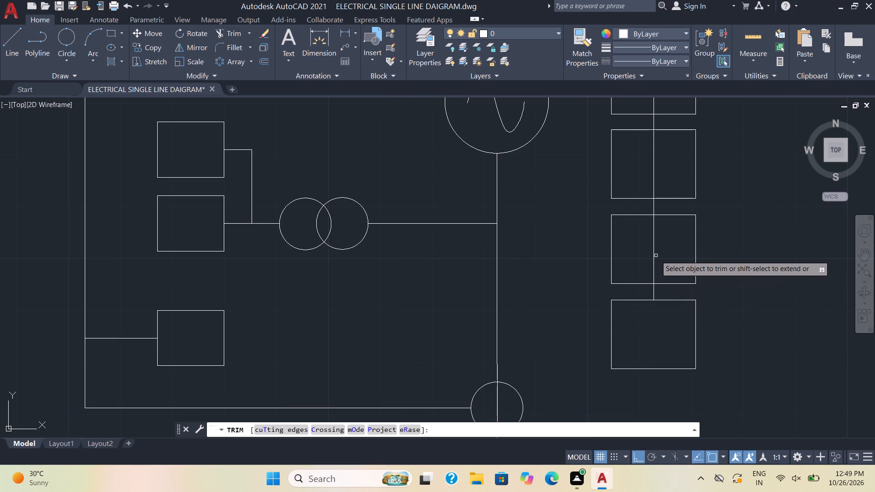
{"action": "left_click", "coordinate": [655, 258]}
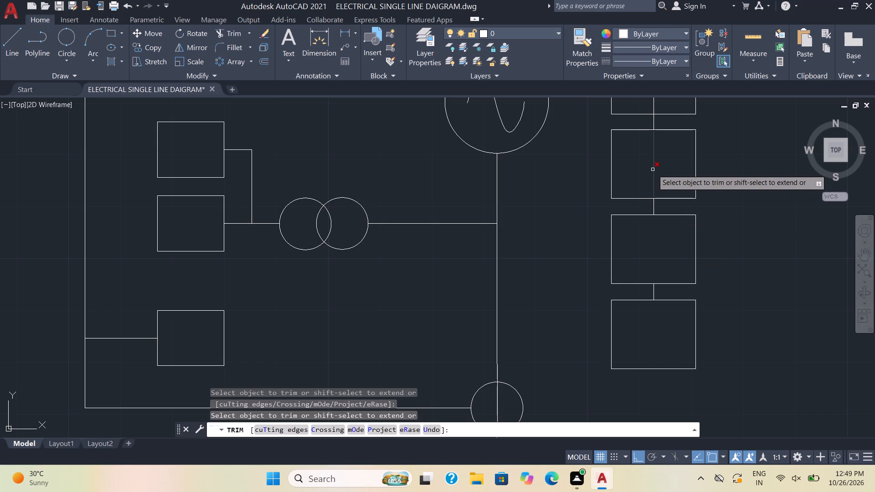
{"action": "left_click", "coordinate": [653, 169]}
{"action": "scroll", "coordinate": [653, 169], "scroll_direction": "down", "scroll_amount": 1}
{"action": "middle_click_drag", "start_coordinate": [653, 169], "coordinate": [629, 308]}
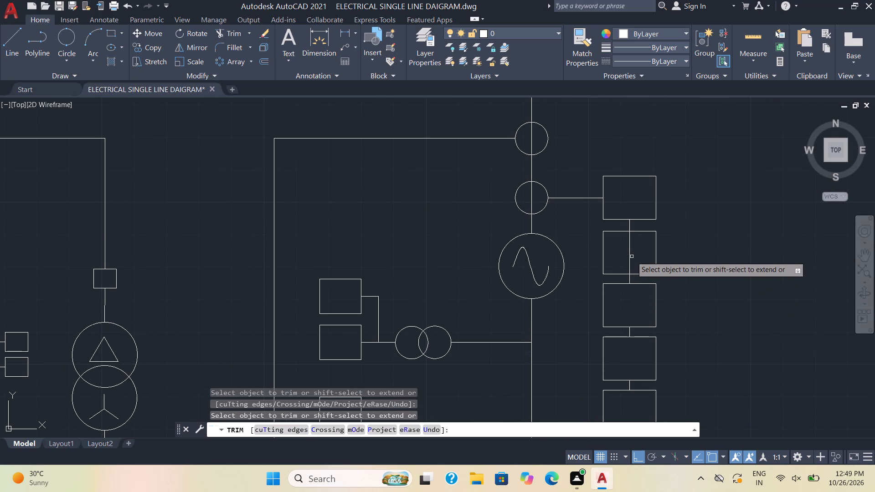
{"action": "left_click", "coordinate": [629, 256]}
{"action": "key", "text": "Escape"}
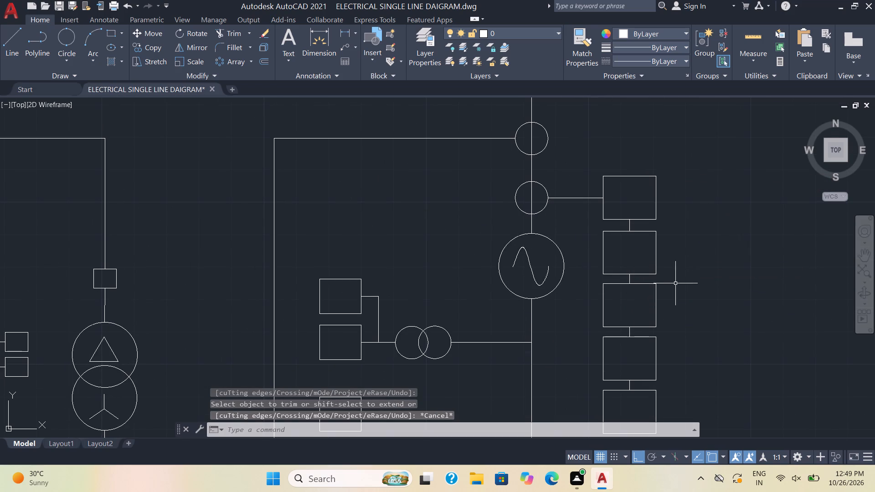
Copy the stack's top box with its stub and short lower link straight up to the uppermost circle of the generator feeder.
{"action": "scroll", "coordinate": [705, 311], "scroll_direction": "down", "scroll_amount": 1}
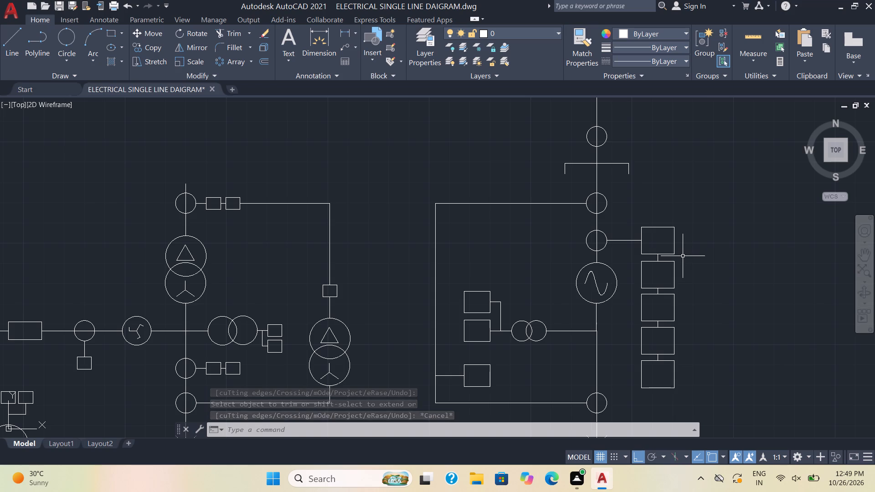
{"action": "left_click", "coordinate": [683, 256]}
{"action": "left_click", "coordinate": [625, 220]}
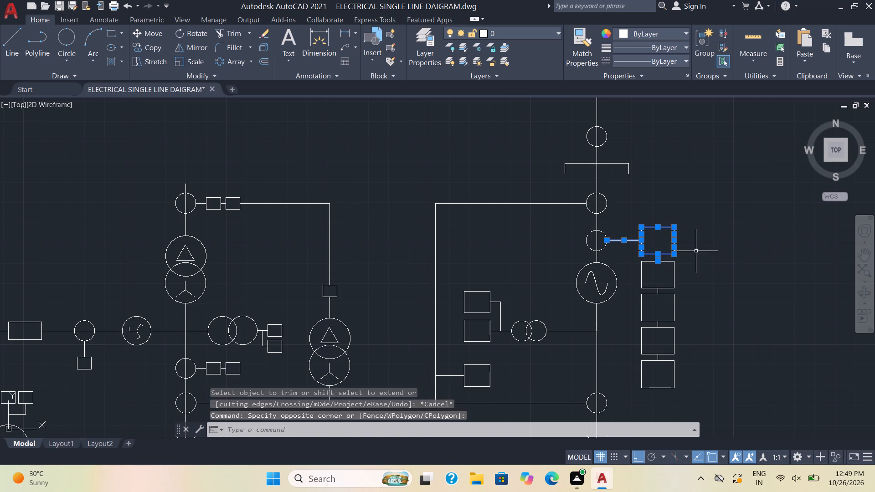
{"action": "left_click", "coordinate": [148, 43]}
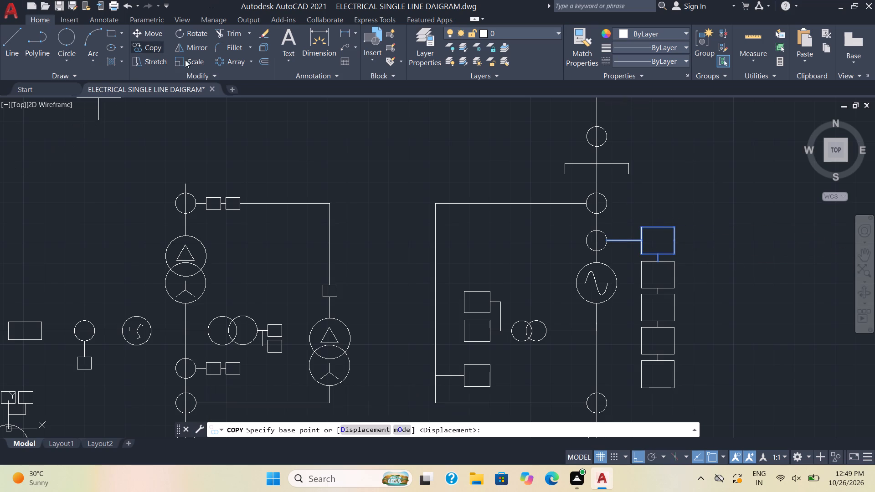
{"action": "left_click", "coordinate": [610, 241]}
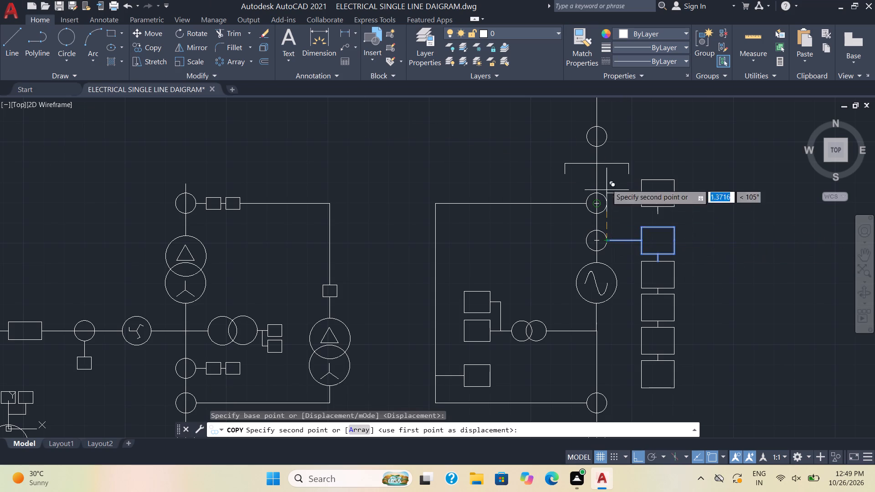
{"action": "left_click", "coordinate": [607, 136]}
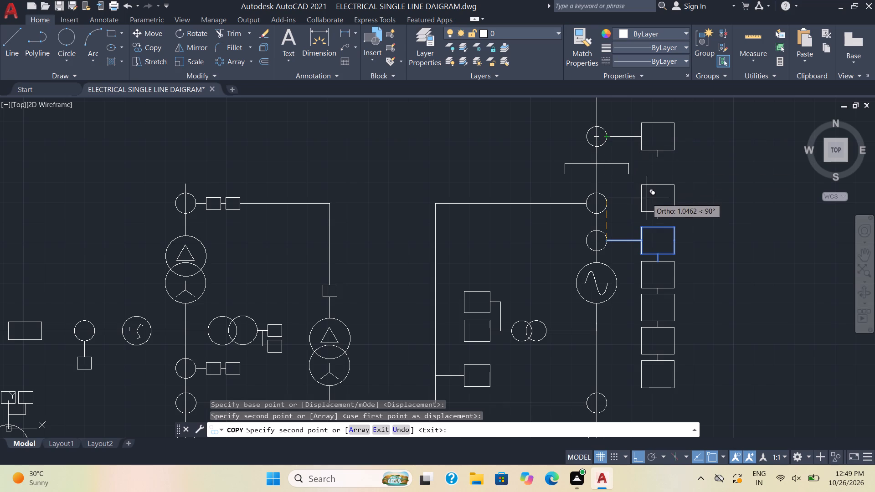
{"action": "key", "text": "Escape"}
Remove the leftover short link below the box copied to the uppermost circle, using Trim.
{"action": "left_click", "coordinate": [232, 30]}
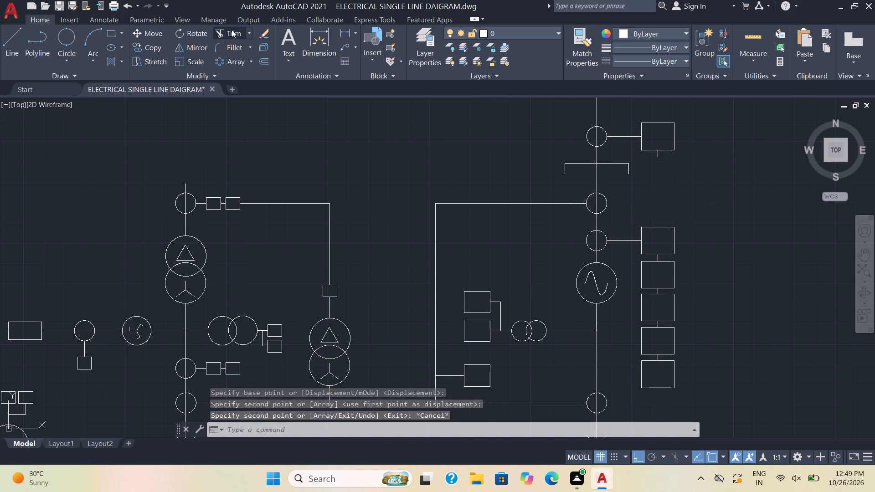
{"action": "left_click", "coordinate": [658, 156]}
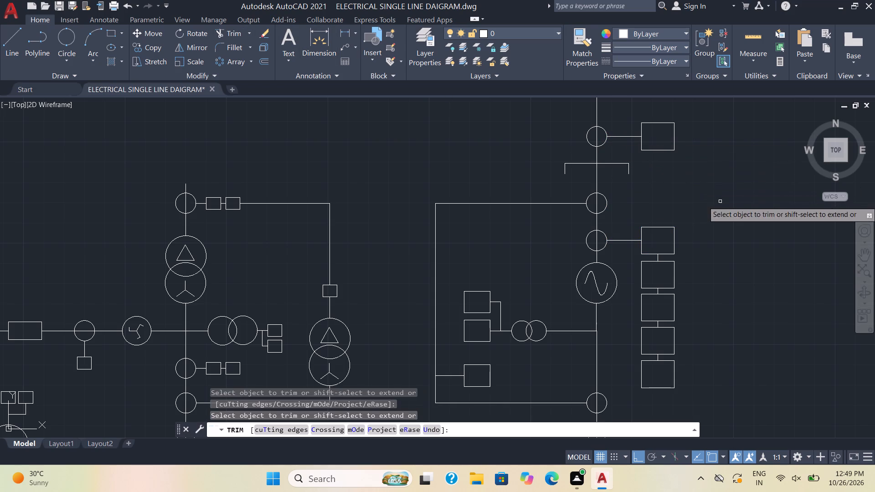
{"action": "scroll", "coordinate": [721, 202], "scroll_direction": "down", "scroll_amount": 1}
{"action": "key", "text": "Escape"}
Save the drawing.
{"action": "scroll", "coordinate": [750, 278], "scroll_direction": "down", "scroll_amount": 2}
{"action": "middle_click_drag", "start_coordinate": [753, 307], "coordinate": [627, 292]}
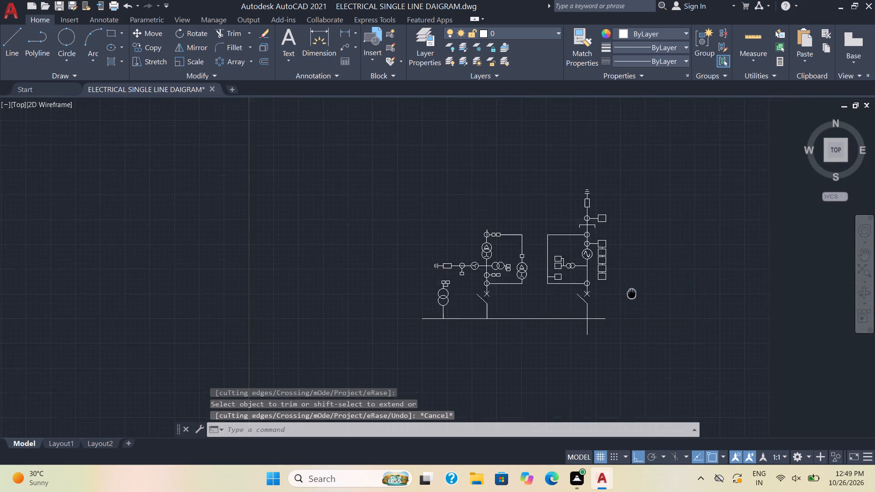
{"action": "middle_click_drag", "start_coordinate": [627, 292], "coordinate": [547, 308]}
{"action": "scroll", "coordinate": [543, 298], "scroll_direction": "up", "scroll_amount": 1, "text": "ctrl"}
{"action": "key", "text": "ctrl+s"}
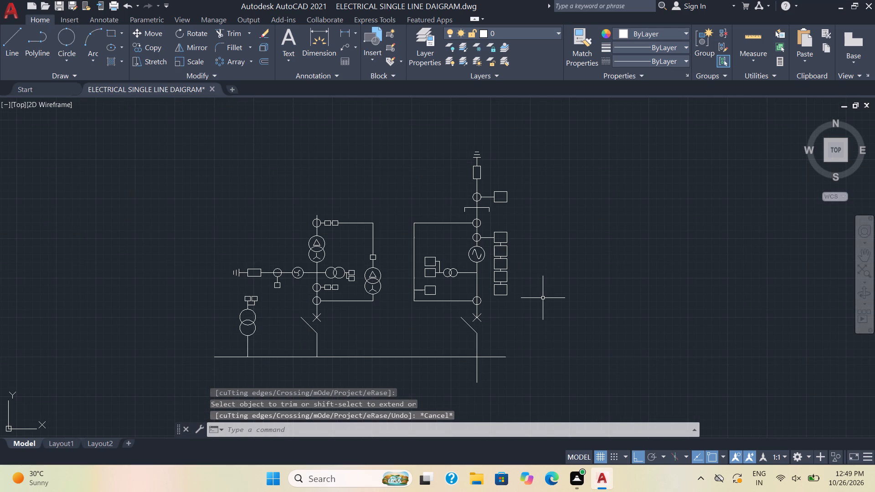
{"action": "middle_click_drag", "start_coordinate": [543, 298], "coordinate": [572, 275]}
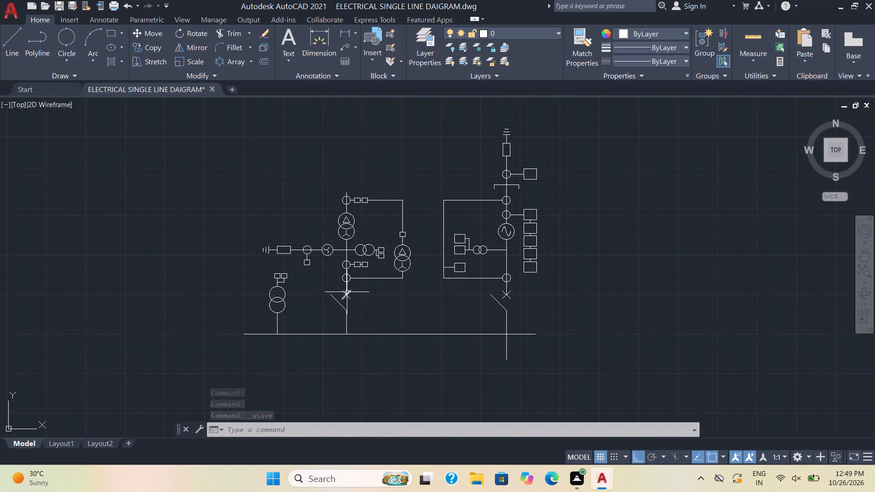
Copy the breaker cross from the transformer feeder to the lower end of the generator feeder line, below the busbar.
{"action": "scroll", "coordinate": [352, 297], "scroll_direction": "up", "scroll_amount": 2}
{"action": "left_click", "coordinate": [352, 307]}
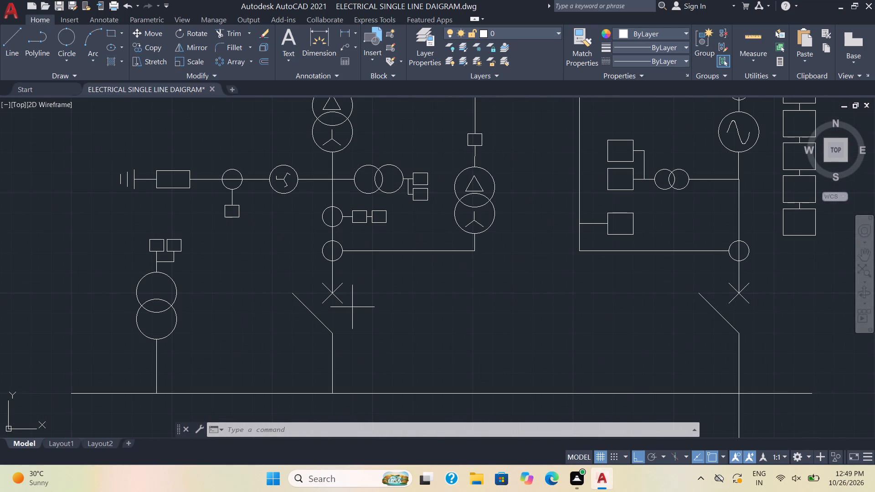
{"action": "left_click", "coordinate": [320, 297]}
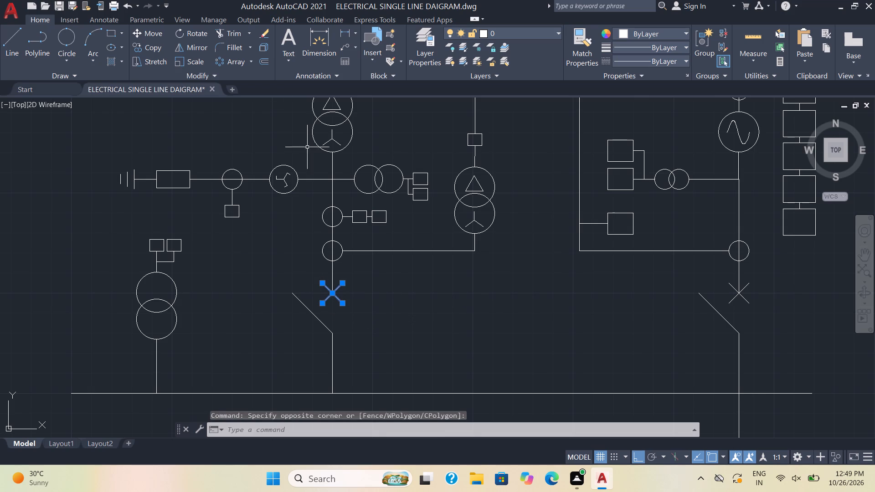
{"action": "left_click", "coordinate": [140, 49]}
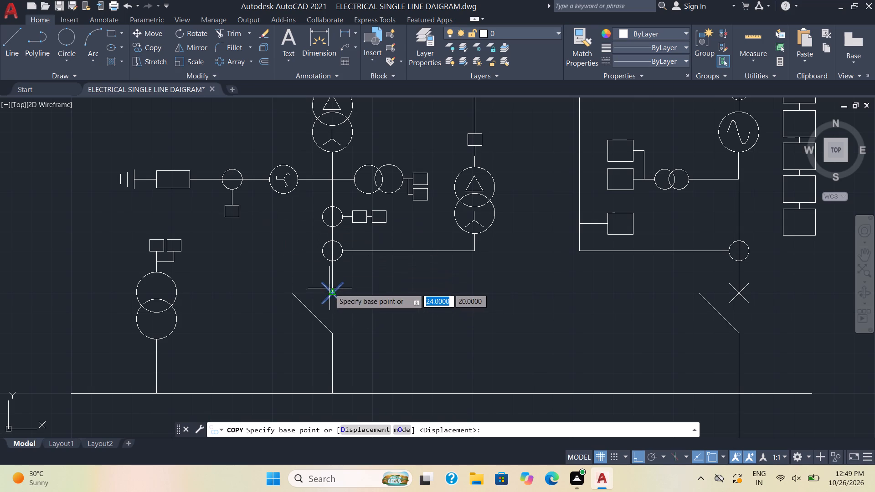
{"action": "left_click", "coordinate": [333, 292]}
{"action": "scroll", "coordinate": [440, 323], "scroll_direction": "down", "scroll_amount": 2}
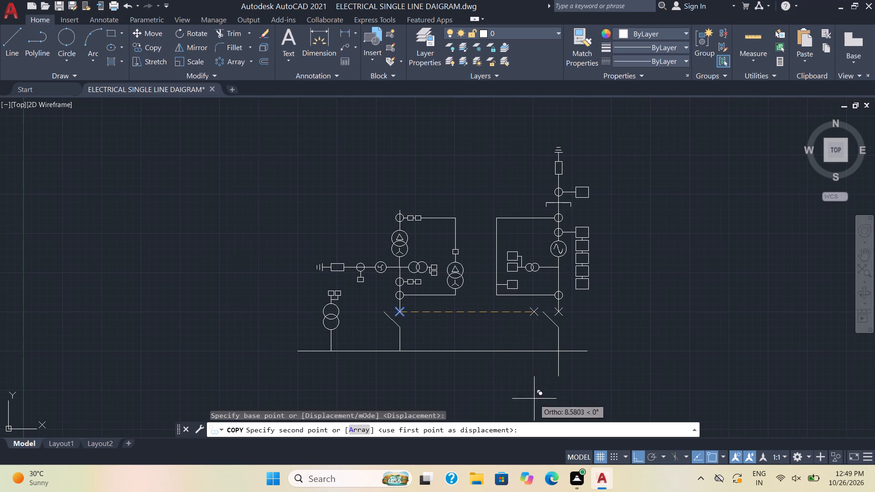
{"action": "left_click", "coordinate": [558, 379]}
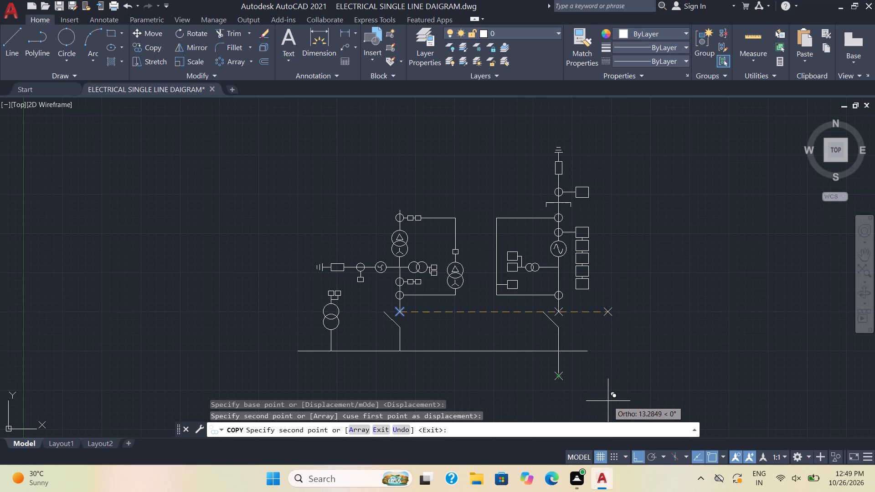
{"action": "key", "text": "Escape"}
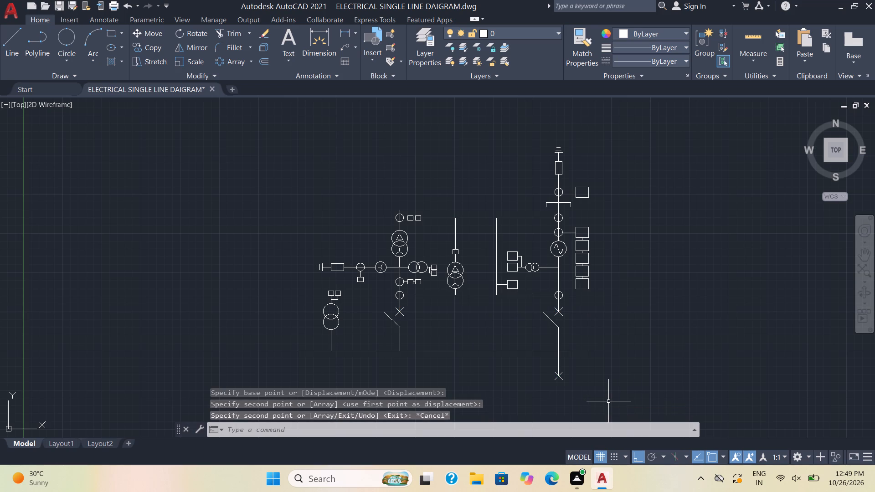
Copy the generator feeder's slanted switch blade and its short vertical line about 4.65 units straight down, beneath the new cross.
{"action": "scroll", "coordinate": [609, 401], "scroll_direction": "down", "scroll_amount": 1}
{"action": "middle_click_drag", "start_coordinate": [609, 401], "coordinate": [579, 314]}
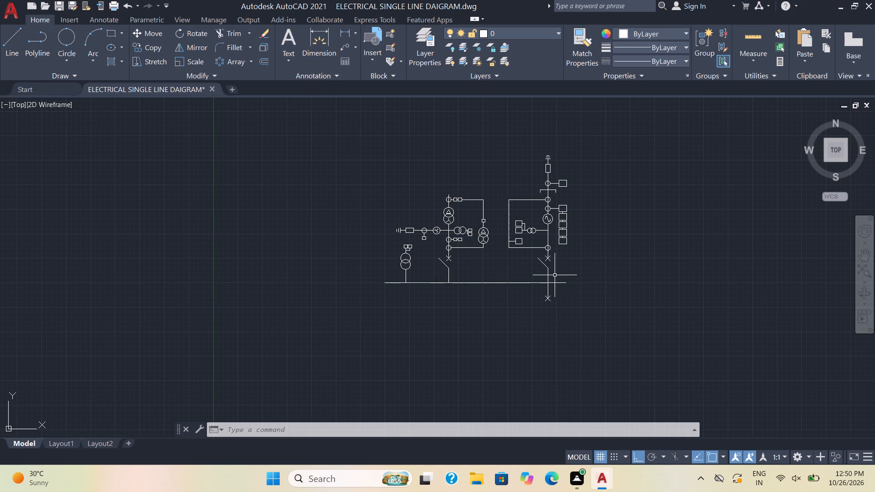
{"action": "left_click", "coordinate": [553, 278]}
{"action": "left_click", "coordinate": [539, 264]}
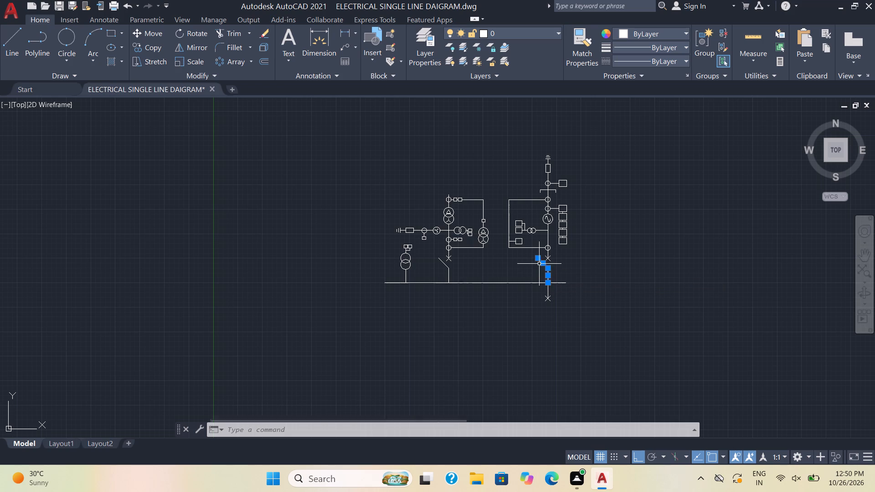
{"action": "left_click", "coordinate": [150, 48]}
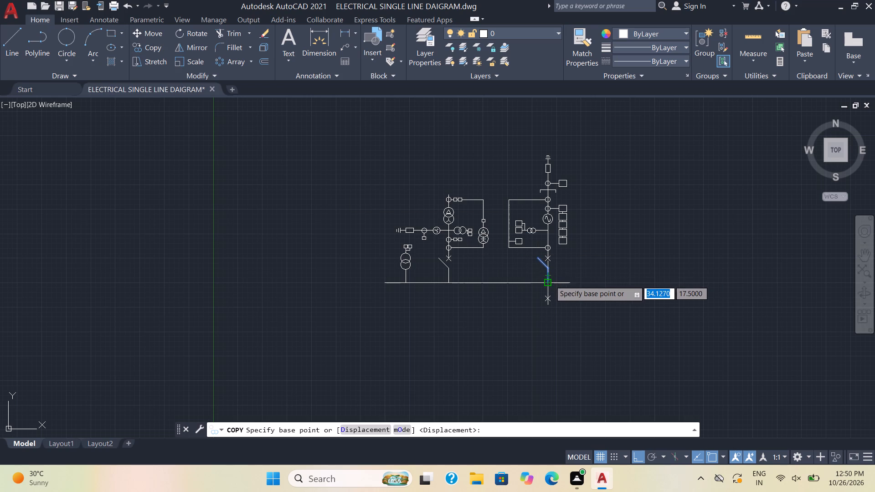
{"action": "left_click", "coordinate": [549, 268]}
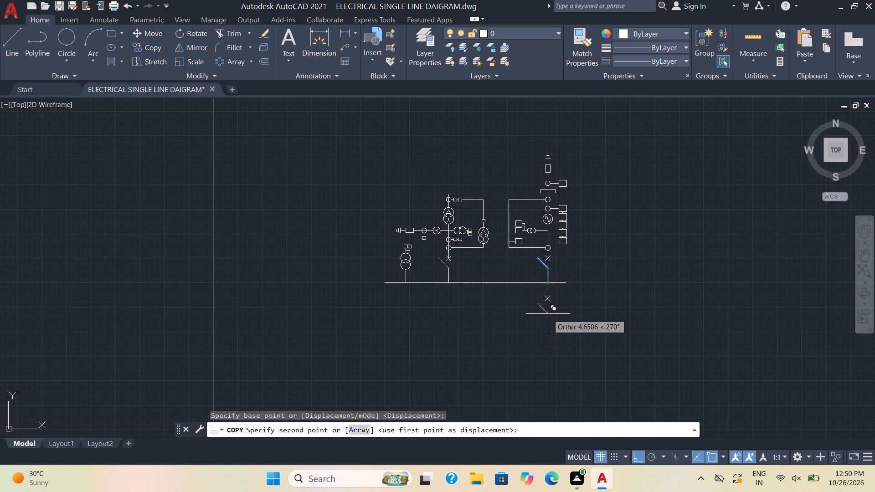
{"action": "left_click", "coordinate": [548, 314]}
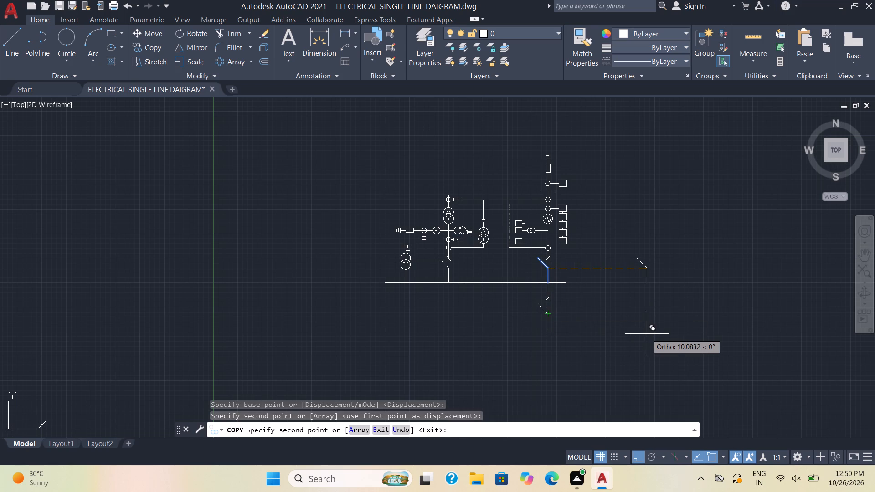
{"action": "key", "text": "Escape"}
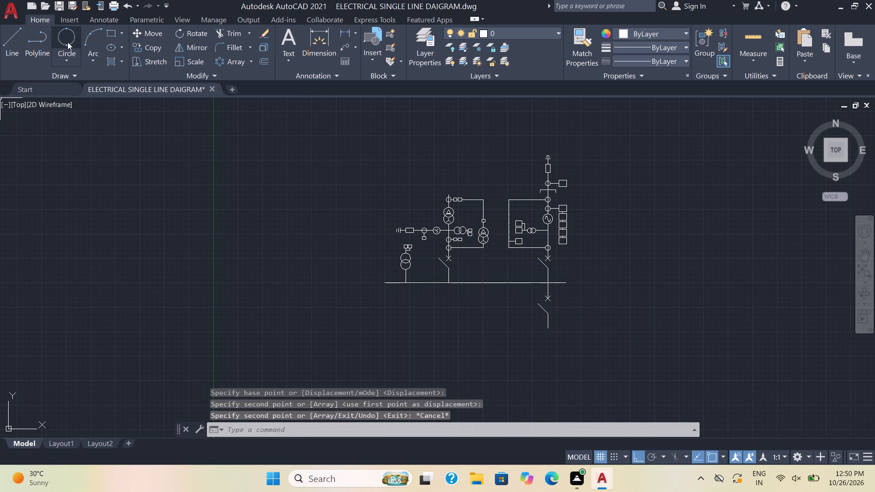
Draw a two-point circle of diameter 0.5 hanging from the lower end of the copied switch line.
{"action": "left_click", "coordinate": [67, 42]}
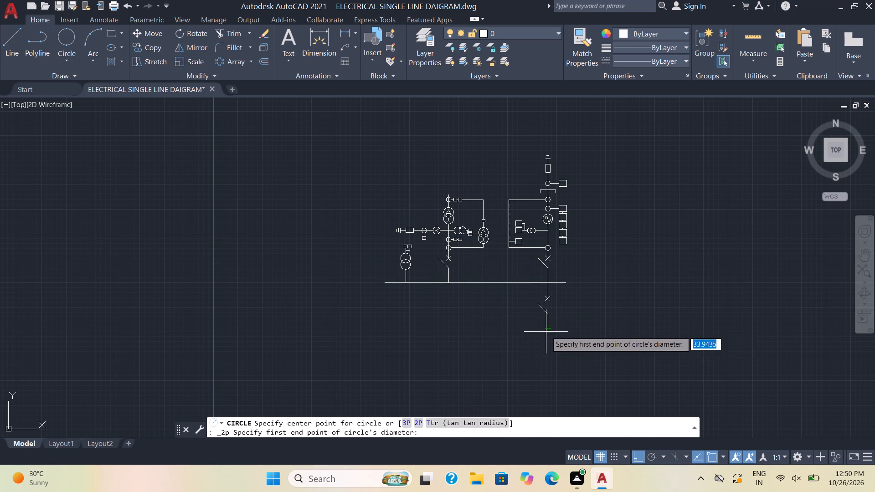
{"action": "left_click", "coordinate": [546, 328]}
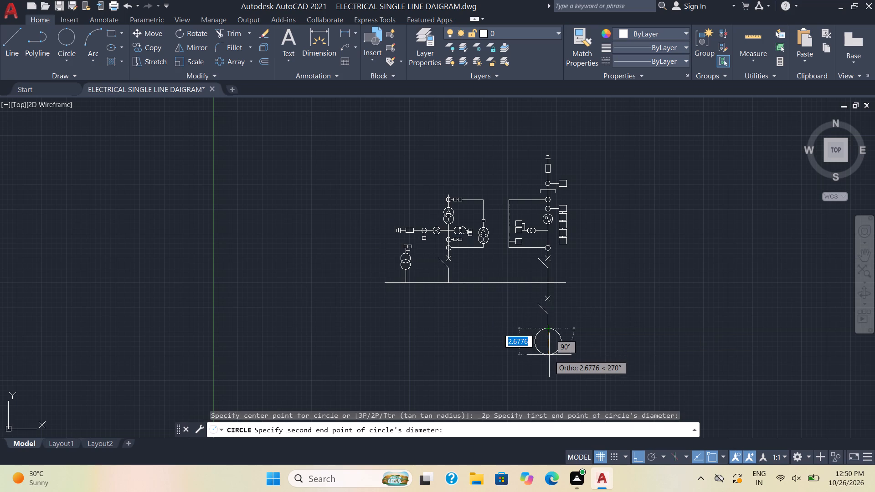
{"action": "key", "text": "0"}
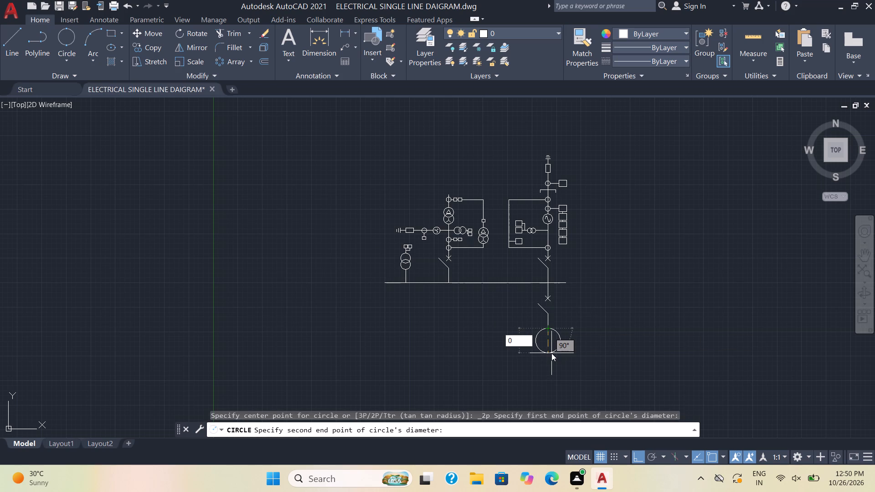
{"action": "key", "text": "slash"}
{"action": "key", "text": "BackSpace"}
{"action": "key", "text": "period"}
{"action": "key", "text": "5"}
{"action": "key", "text": "Return"}
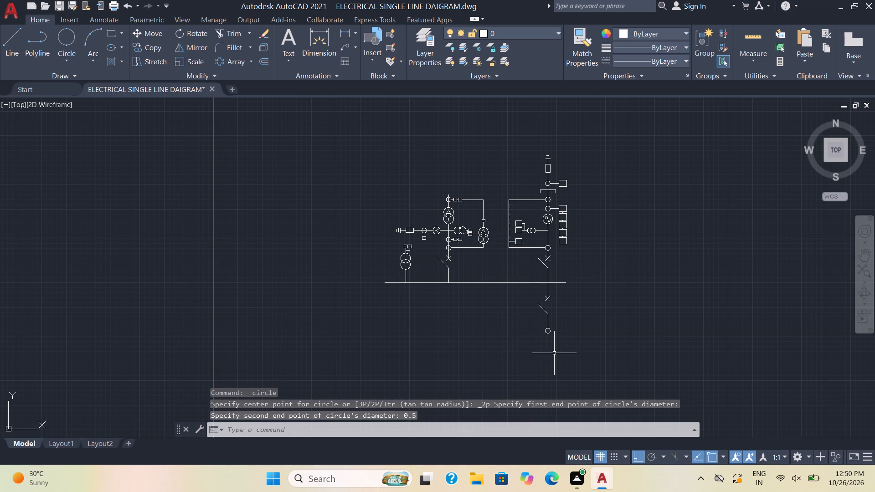
Draw a vertical line about 1.14 units long from the new circle's top point down through the circle.
{"action": "scroll", "coordinate": [555, 353], "scroll_direction": "up", "scroll_amount": 4}
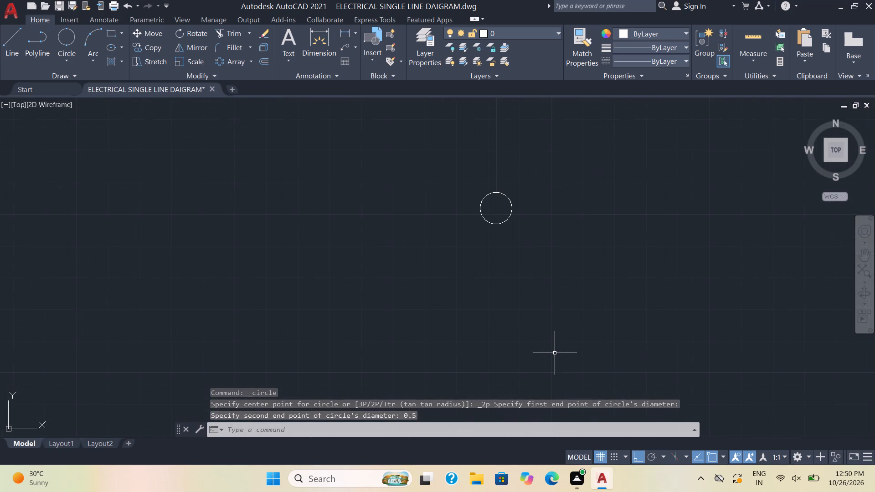
{"action": "scroll", "coordinate": [550, 290], "scroll_direction": "down", "scroll_amount": 2}
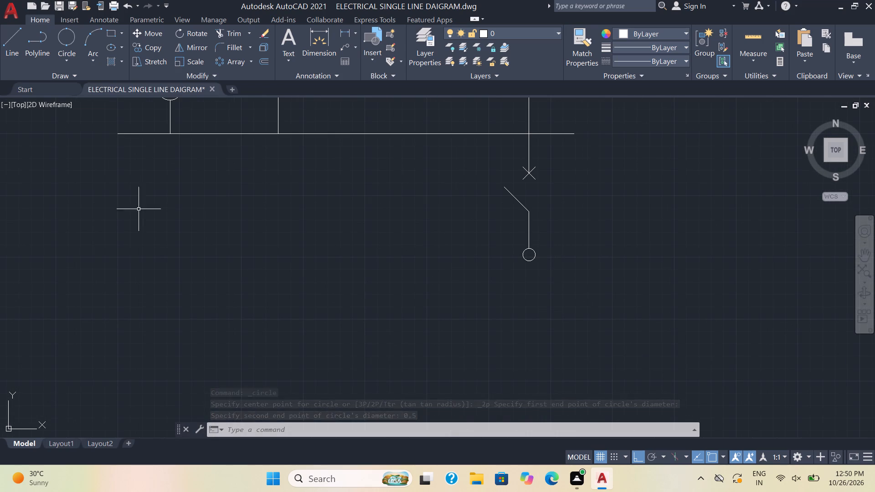
{"action": "left_click", "coordinate": [7, 39]}
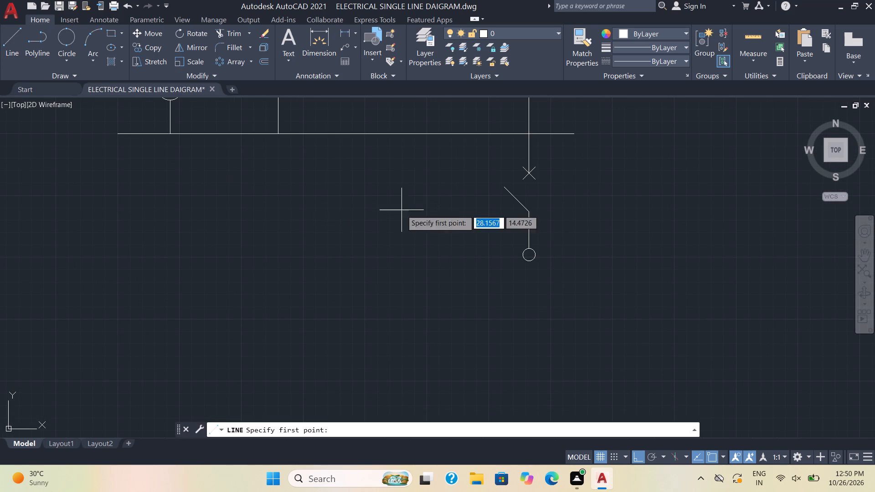
{"action": "scroll", "coordinate": [528, 249], "scroll_direction": "up", "scroll_amount": 2}
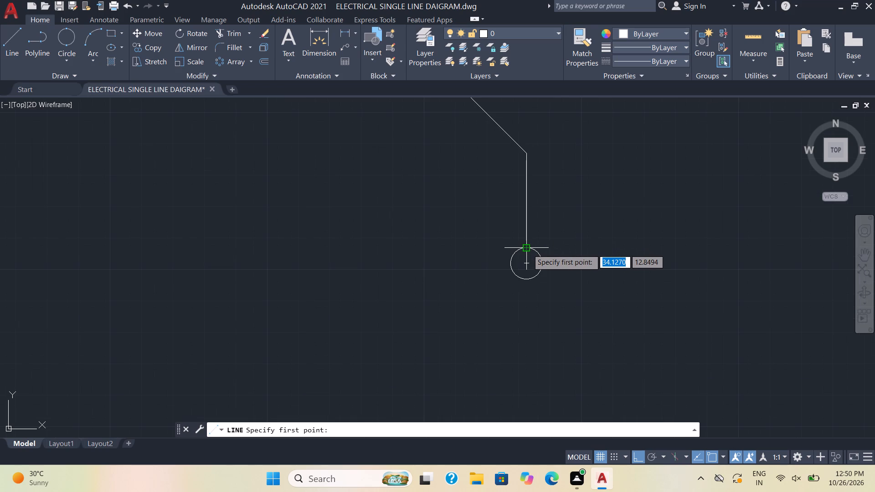
{"action": "left_click", "coordinate": [528, 246]}
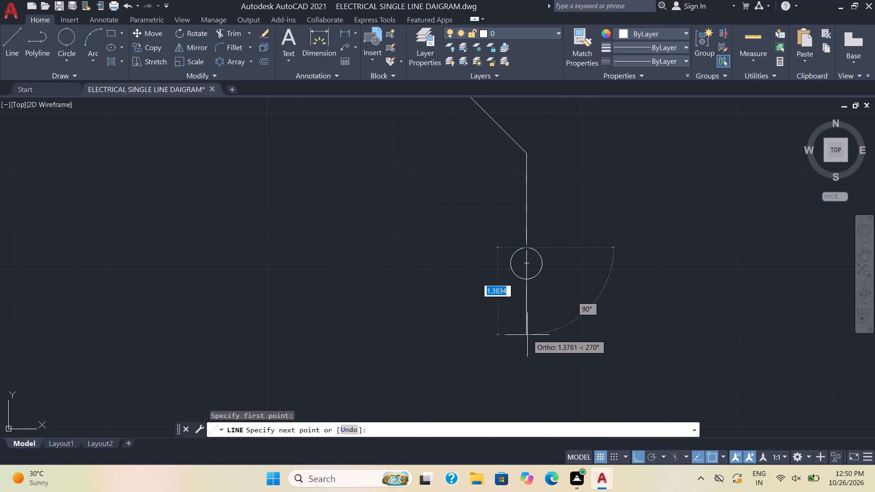
{"action": "left_click", "coordinate": [530, 320]}
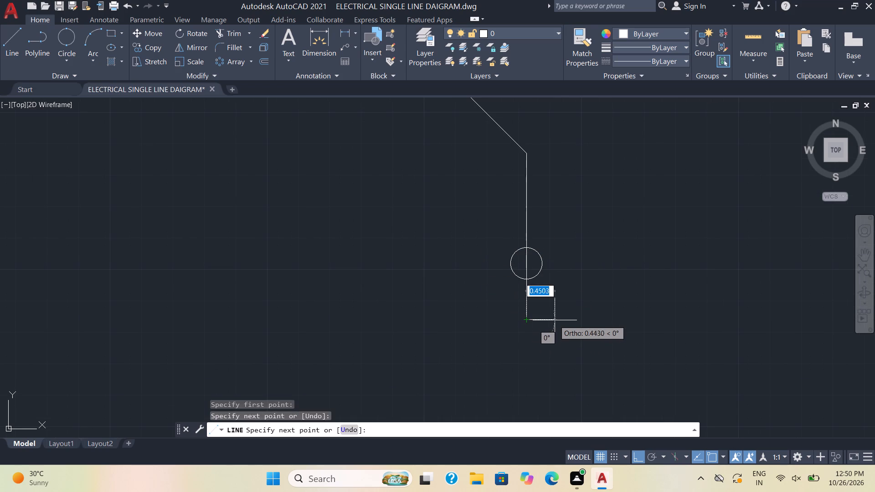
{"action": "key", "text": "Escape"}
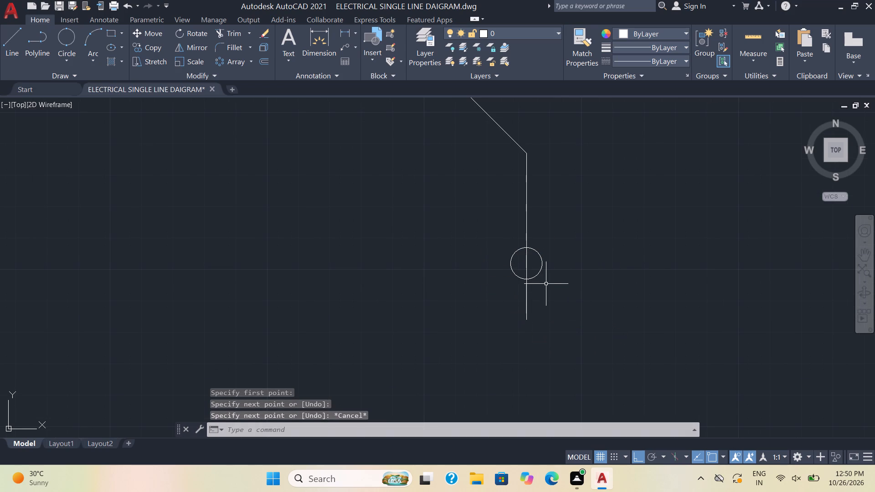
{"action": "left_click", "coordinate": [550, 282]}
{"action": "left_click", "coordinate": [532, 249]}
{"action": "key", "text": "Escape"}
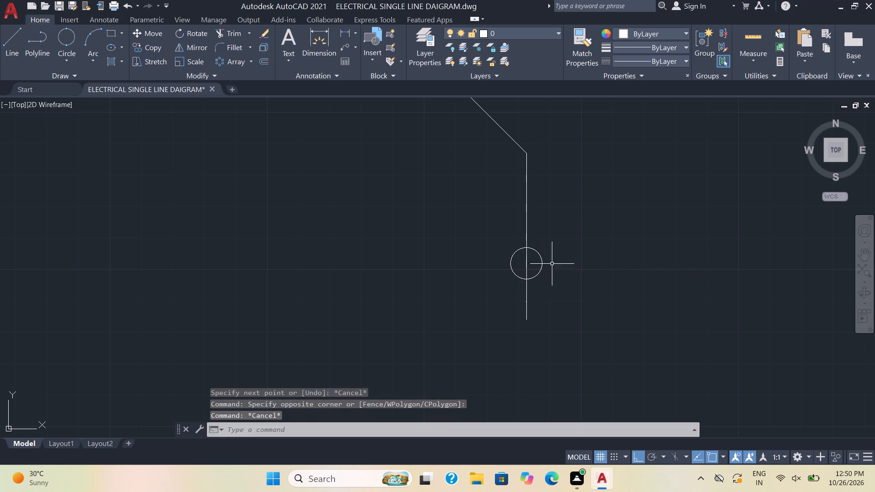
Copy the circle below the switch, from its top point to the lower end of the new vertical line.
{"action": "left_click", "coordinate": [144, 47]}
{"action": "left_click", "coordinate": [534, 250]}
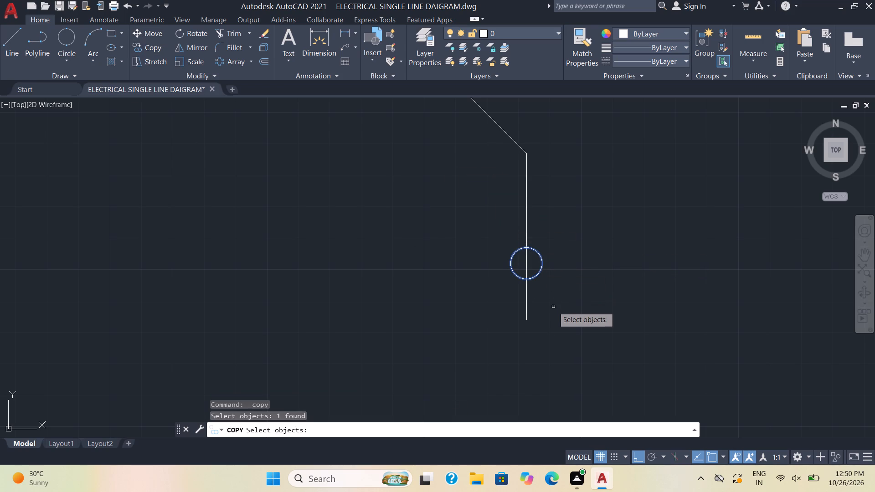
{"action": "key", "text": "Return"}
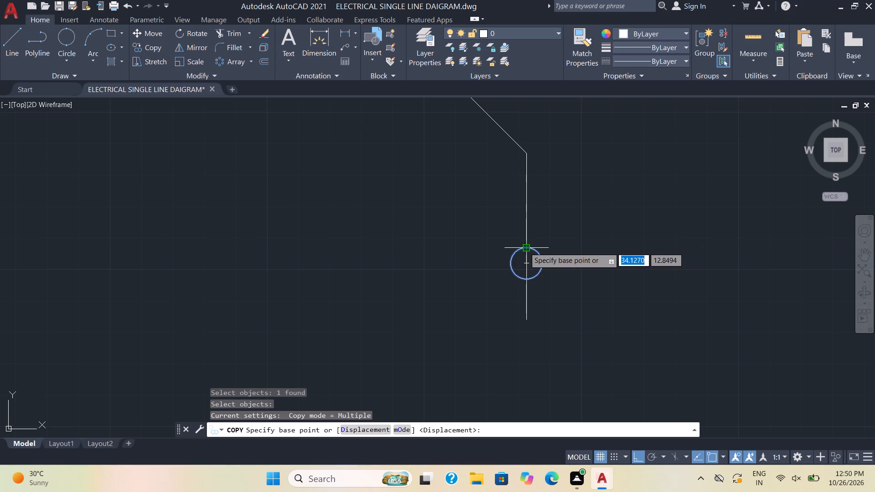
{"action": "left_click", "coordinate": [525, 247]}
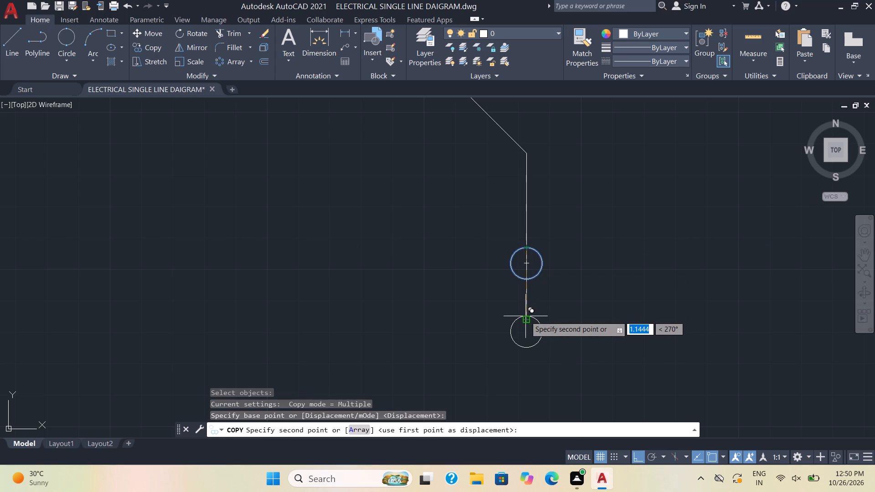
{"action": "scroll", "coordinate": [526, 317], "scroll_direction": "up", "scroll_amount": 2}
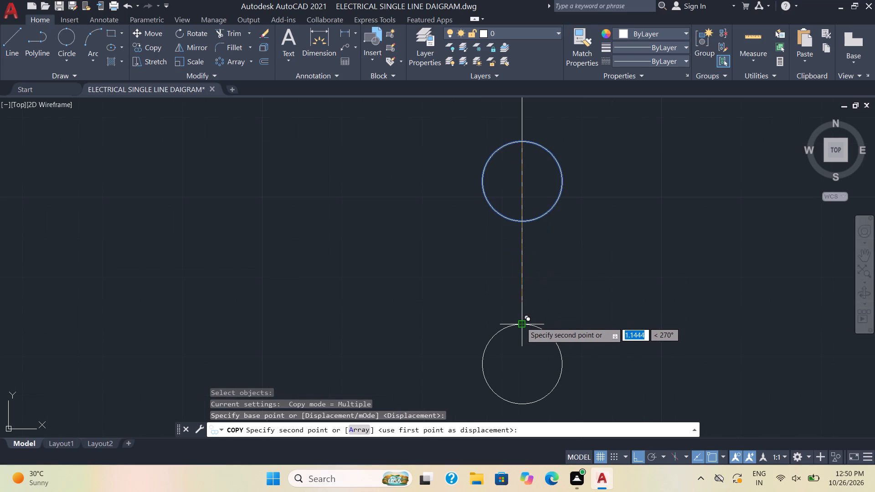
{"action": "left_click", "coordinate": [521, 322]}
{"action": "key", "text": "Escape"}
Draw a vertical line about 0.81 units long from the lowest circle's top point down through the circle.
{"action": "scroll", "coordinate": [605, 218], "scroll_direction": "down", "scroll_amount": 1}
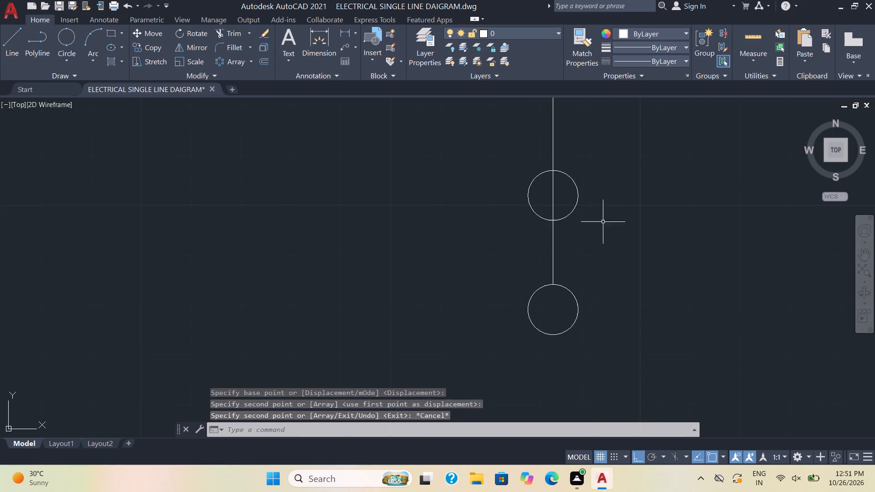
{"action": "scroll", "coordinate": [641, 301], "scroll_direction": "down", "scroll_amount": 1}
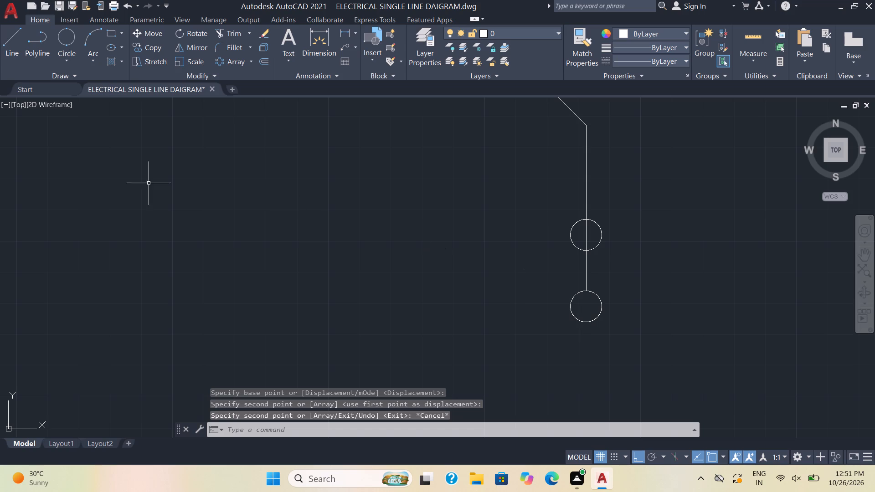
{"action": "left_click", "coordinate": [9, 53]}
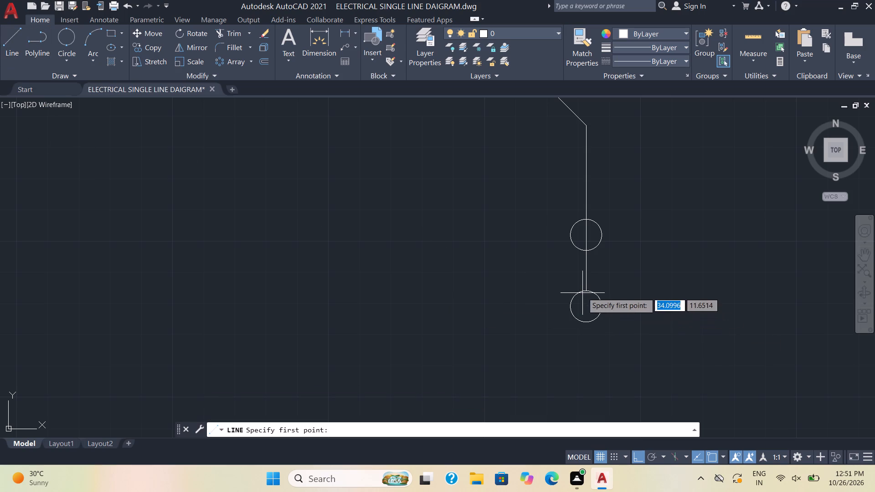
{"action": "left_click", "coordinate": [585, 290]}
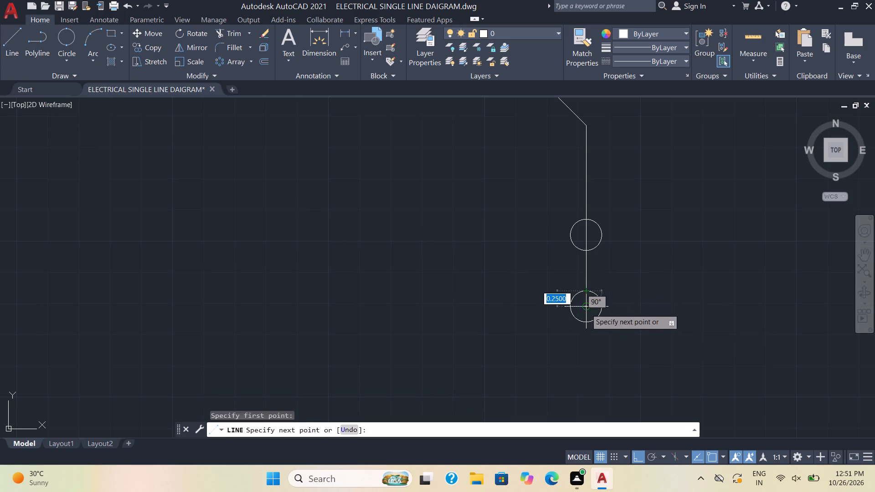
{"action": "scroll", "coordinate": [586, 322], "scroll_direction": "up", "scroll_amount": 2}
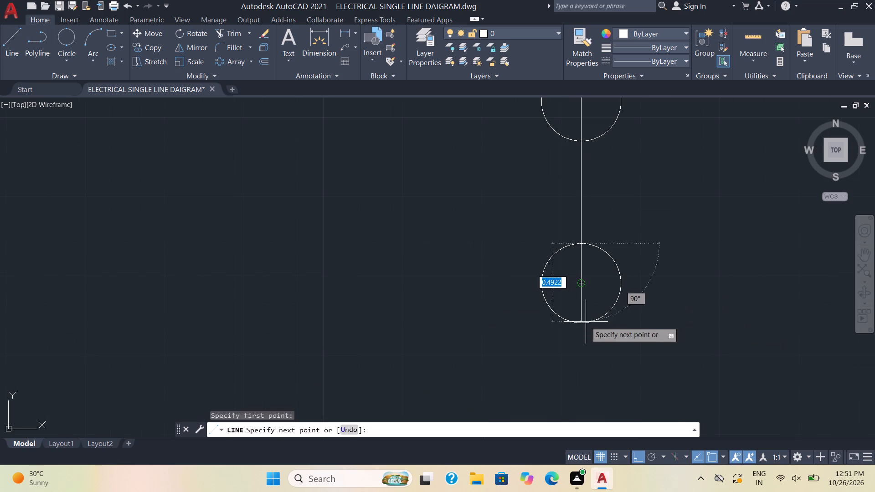
{"action": "left_click", "coordinate": [579, 372]}
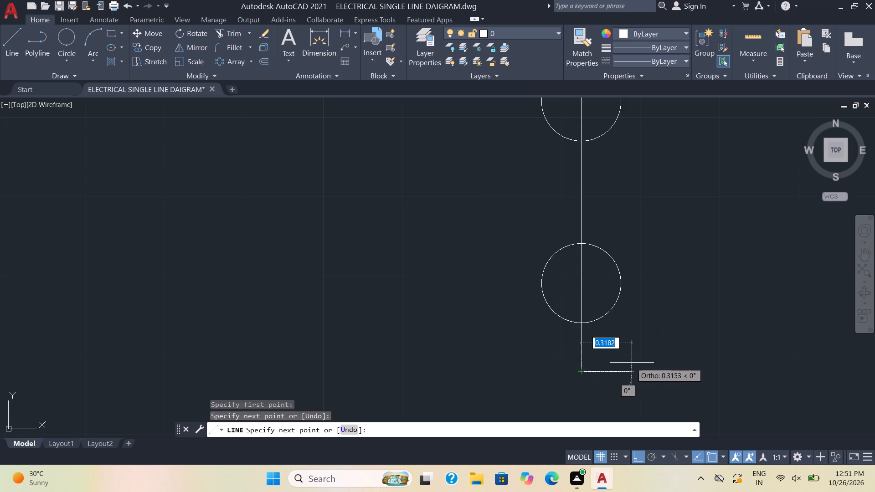
{"action": "key", "text": "Escape"}
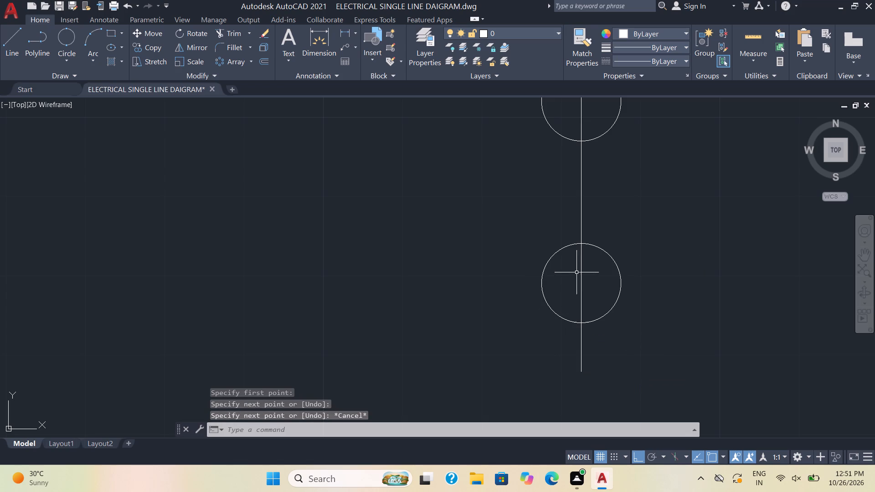
Offset the vertical line through the lowest circle by 0.1 to its left side.
{"action": "scroll", "coordinate": [584, 277], "scroll_direction": "up", "scroll_amount": 2}
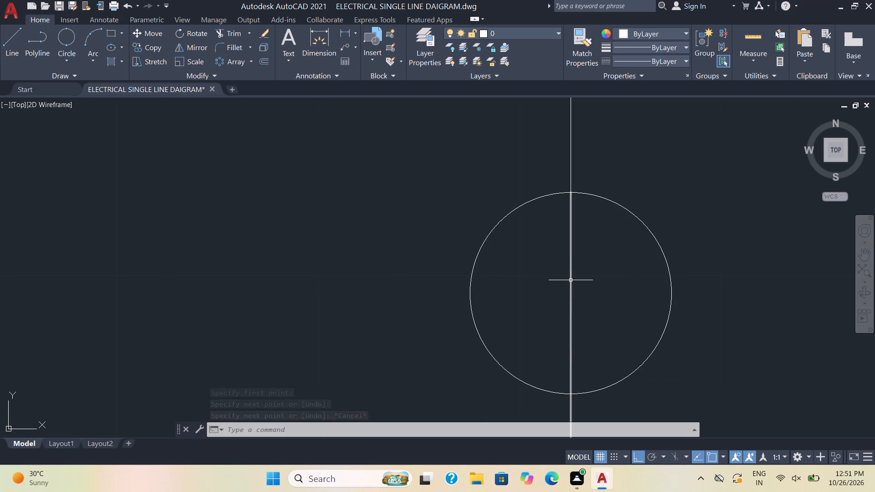
{"action": "left_click", "coordinate": [571, 280]}
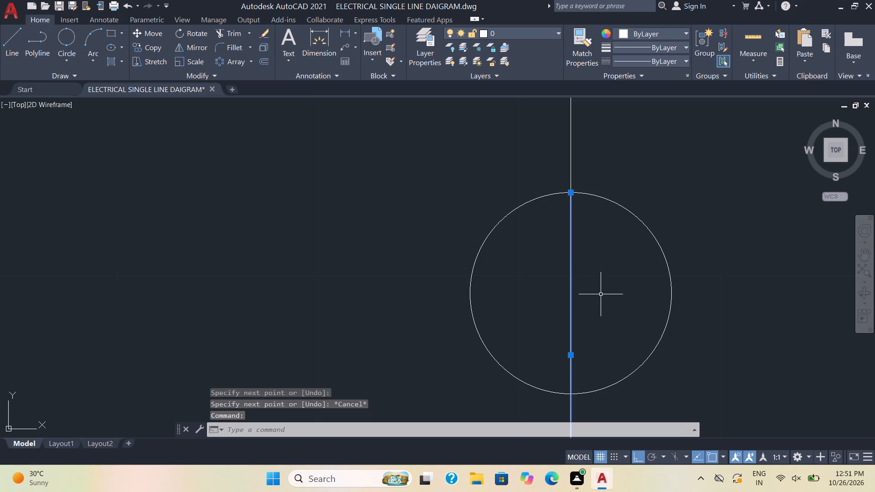
{"action": "key", "text": "o"}
{"action": "key", "text": "Return"}
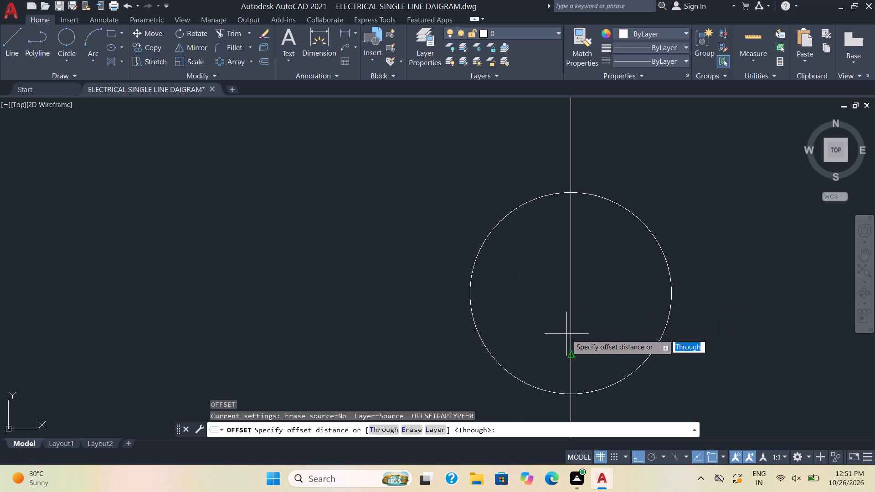
{"action": "key", "text": "1"}
{"action": "key", "text": "shift+quotedbl"}
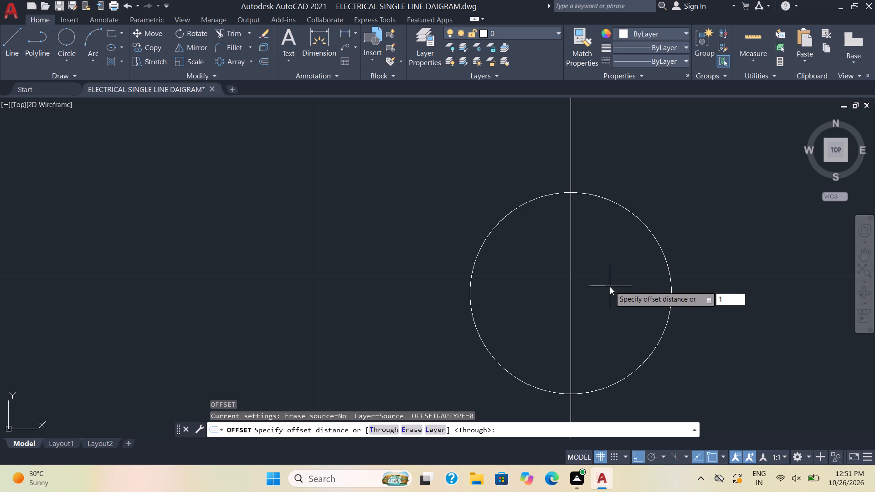
{"action": "key", "text": "Return"}
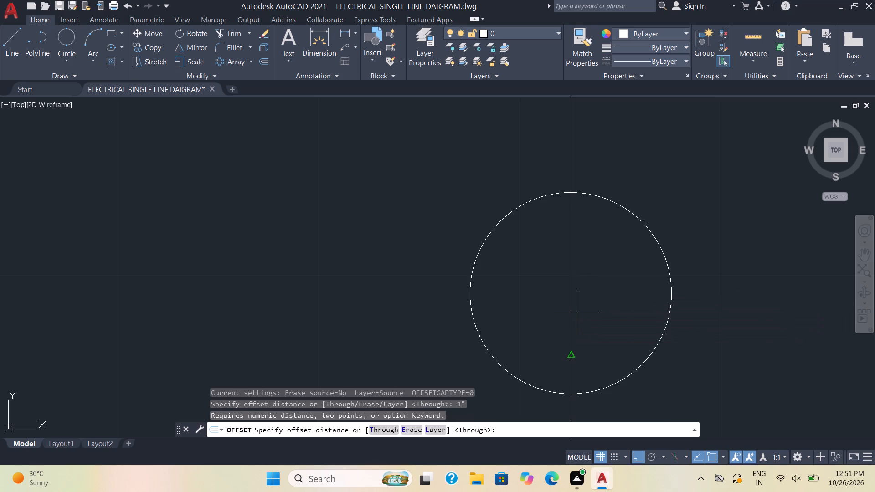
{"action": "key", "text": "1"}
{"action": "key", "text": "Return"}
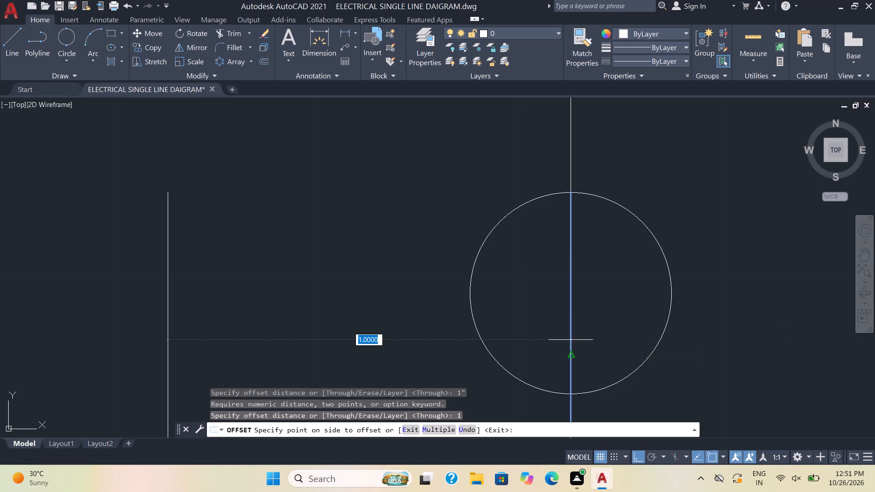
{"action": "key", "text": "0"}
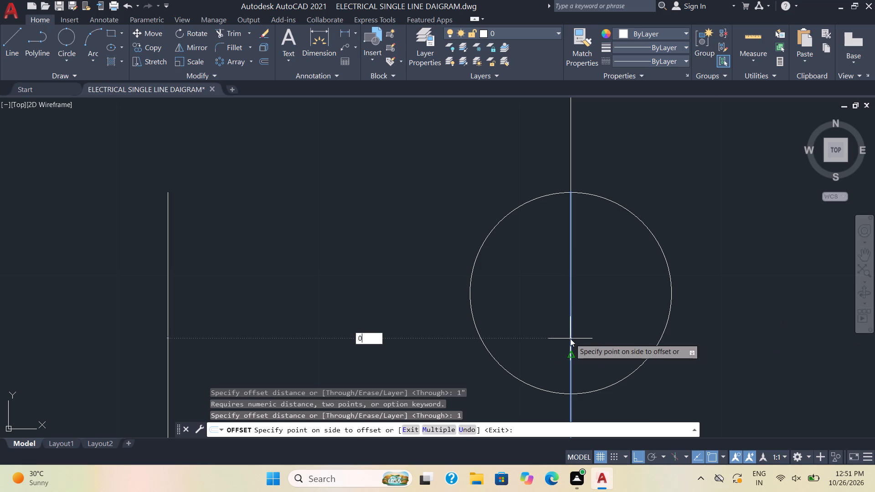
{"action": "key", "text": "period"}
{"action": "key", "text": "1"}
{"action": "key", "text": "Return"}
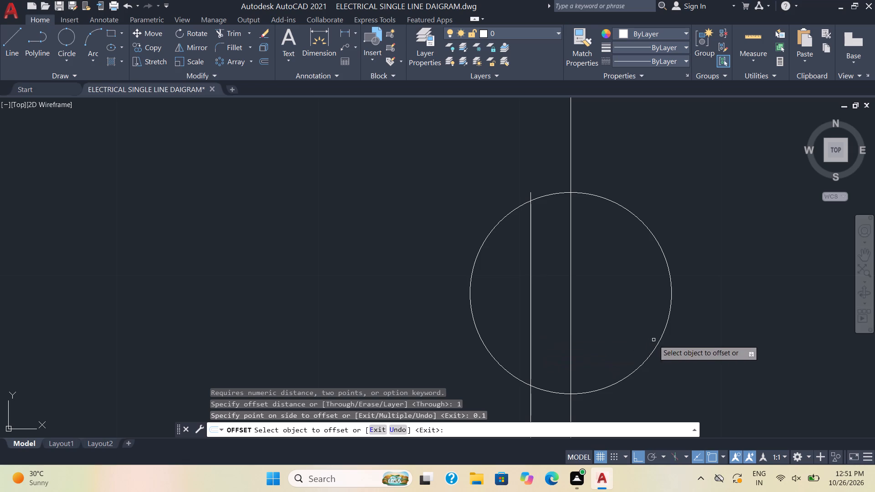
Offset the same central vertical line by 0.1 to its right side.
{"action": "left_click", "coordinate": [571, 342]}
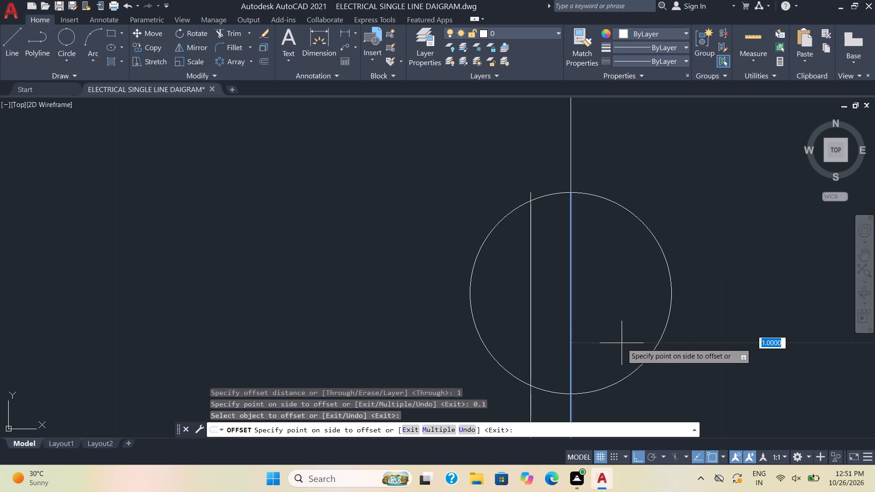
{"action": "type", "text": "0."}
{"action": "key", "text": "1"}
{"action": "key", "text": "Return"}
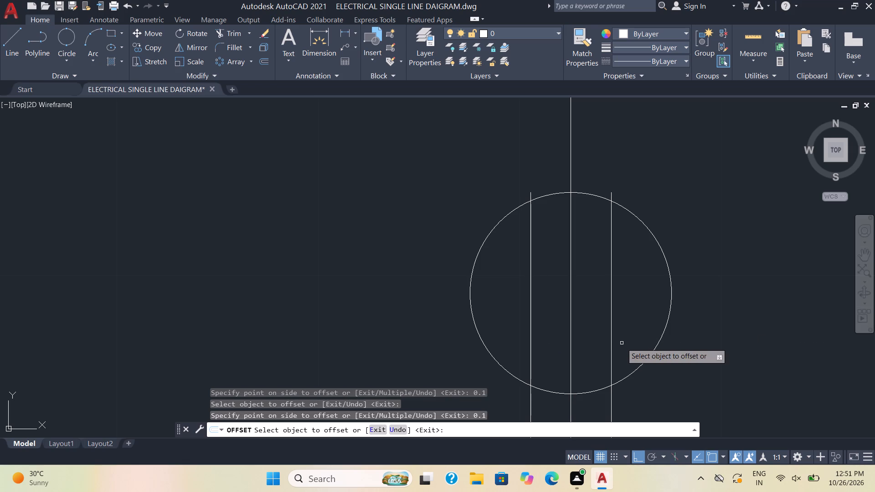
{"action": "key", "text": "Escape"}
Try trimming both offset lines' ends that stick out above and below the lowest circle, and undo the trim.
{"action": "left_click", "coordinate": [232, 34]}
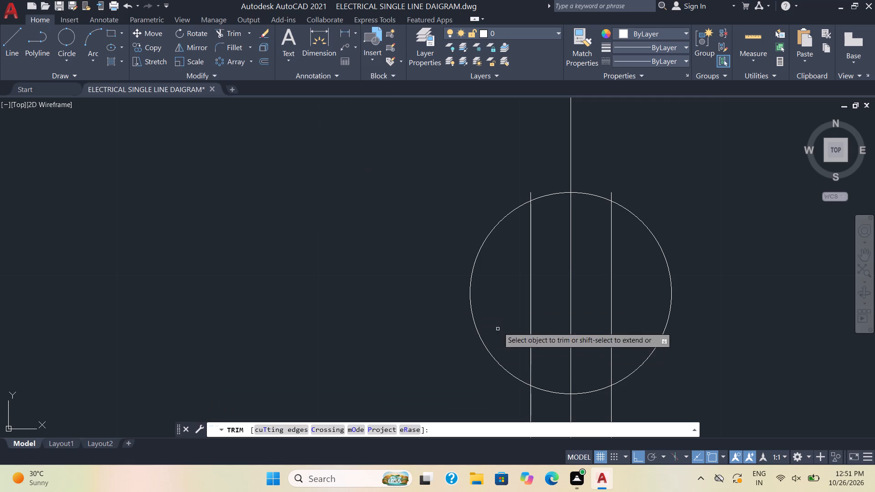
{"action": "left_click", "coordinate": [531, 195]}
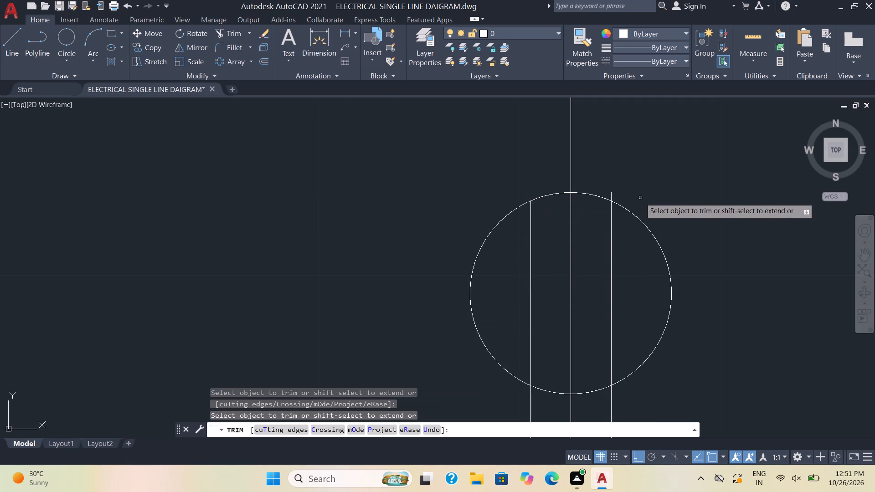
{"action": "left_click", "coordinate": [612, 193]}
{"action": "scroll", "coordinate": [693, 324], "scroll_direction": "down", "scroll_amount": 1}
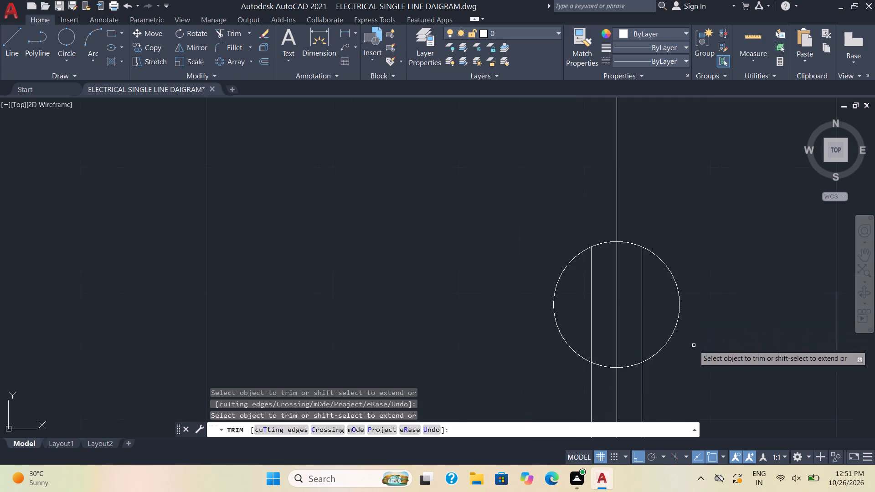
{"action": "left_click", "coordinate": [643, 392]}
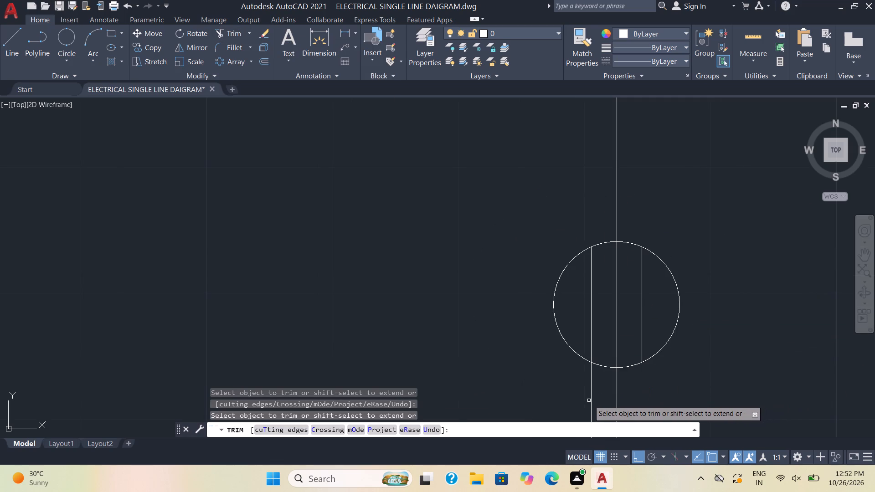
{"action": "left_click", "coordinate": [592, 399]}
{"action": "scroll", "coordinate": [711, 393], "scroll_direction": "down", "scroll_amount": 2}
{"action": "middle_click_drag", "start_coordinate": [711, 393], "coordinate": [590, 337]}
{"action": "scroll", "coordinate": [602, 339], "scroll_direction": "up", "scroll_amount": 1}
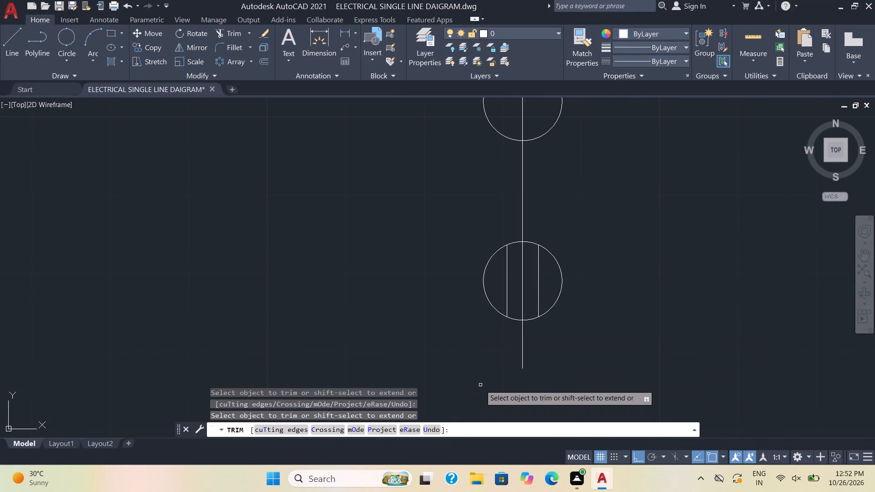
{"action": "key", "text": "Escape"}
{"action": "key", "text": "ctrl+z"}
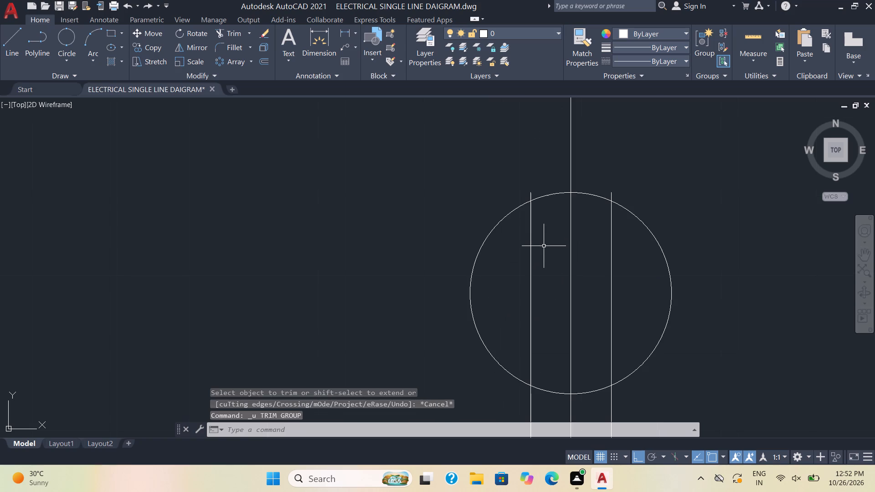
Draw a horizontal line about 0.4 units long just below the lowest circle, crossing all three vertical lines.
{"action": "scroll", "coordinate": [627, 321], "scroll_direction": "down", "scroll_amount": 1}
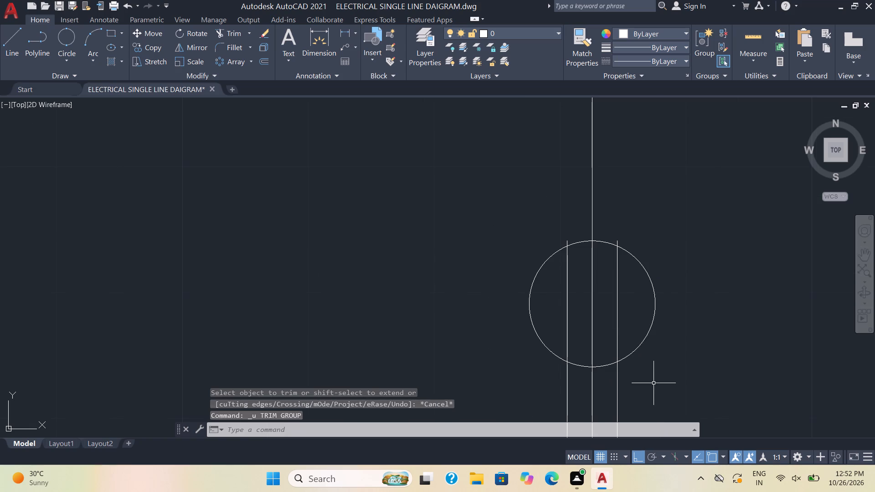
{"action": "middle_click_drag", "start_coordinate": [654, 384], "coordinate": [636, 291]}
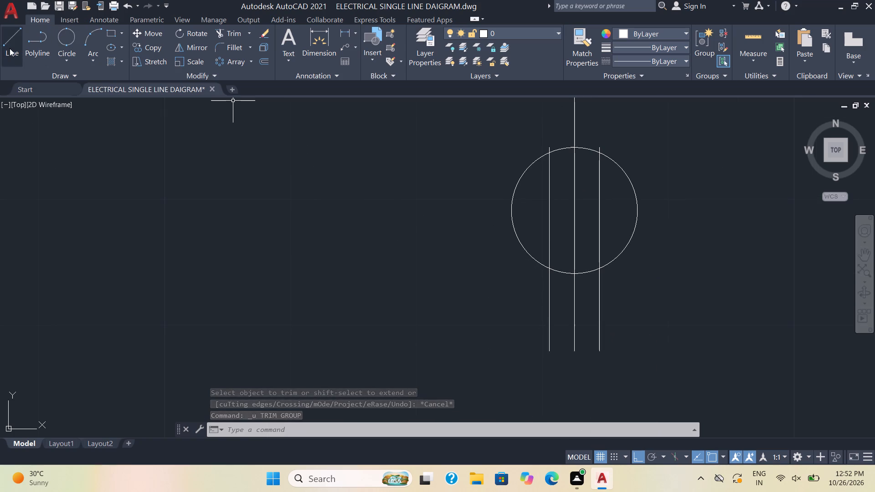
{"action": "left_click", "coordinate": [10, 48]}
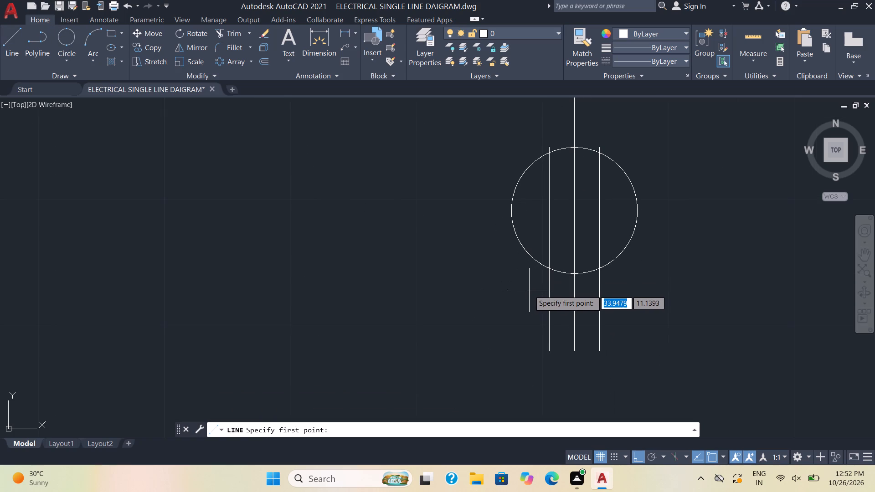
{"action": "left_click", "coordinate": [533, 285]}
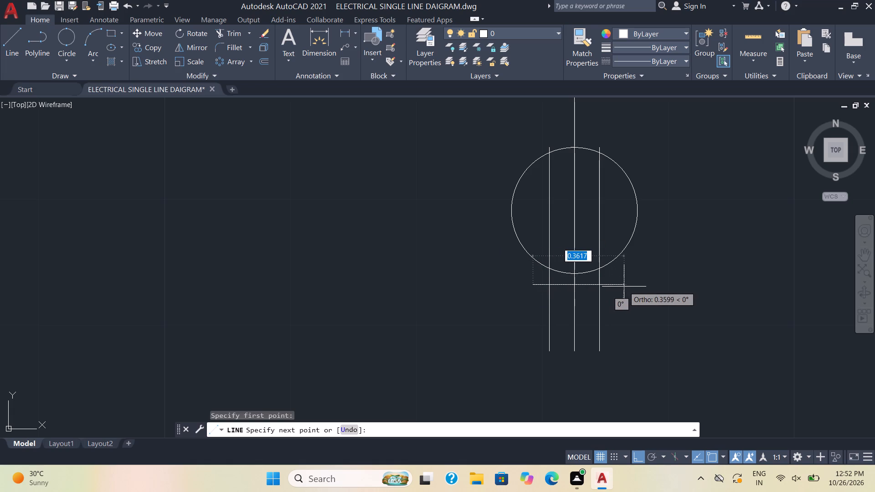
{"action": "left_click", "coordinate": [632, 286]}
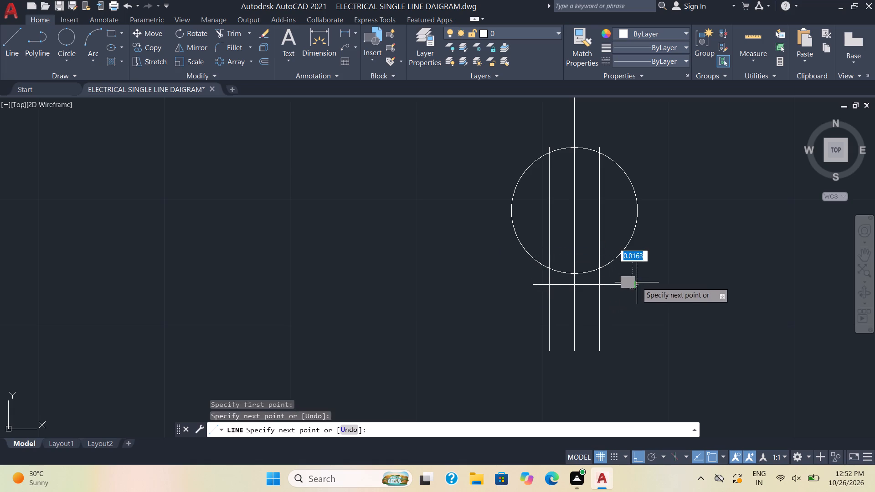
{"action": "key", "text": "Escape"}
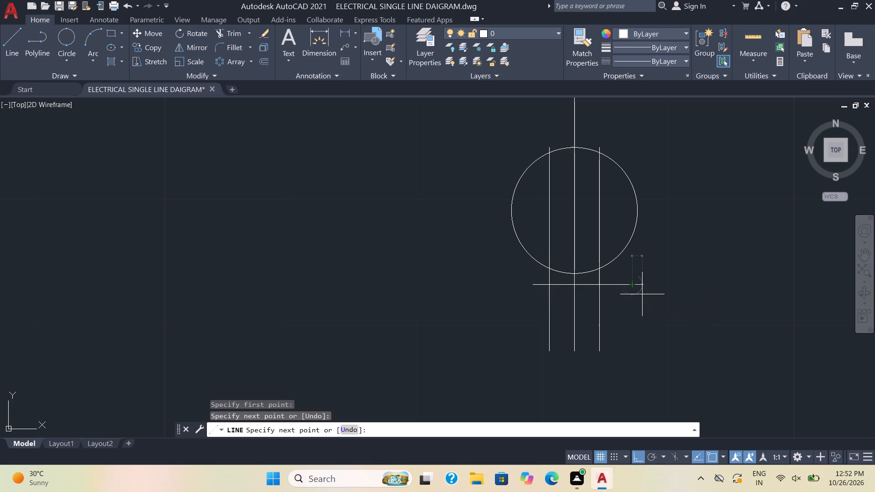
Draw a horizontal line about 0.45 units long just above the lowest circle, crossing the feeder line.
{"action": "left_click", "coordinate": [4, 50]}
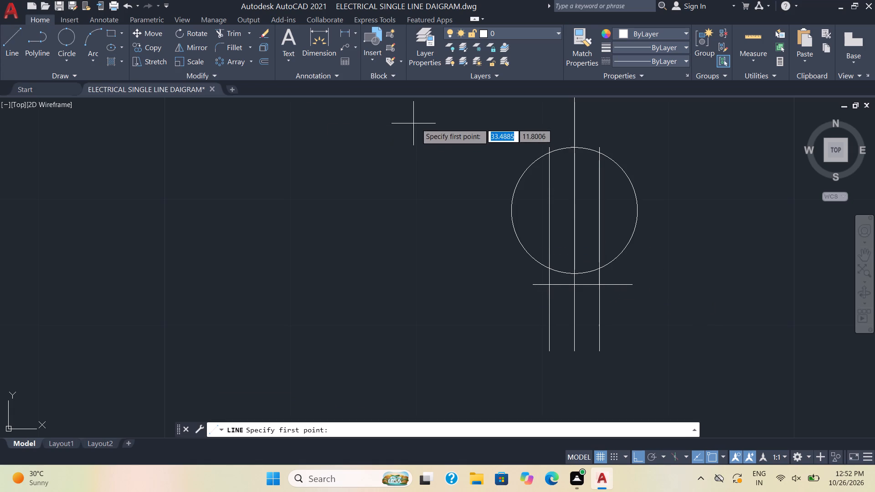
{"action": "left_click", "coordinate": [519, 134]}
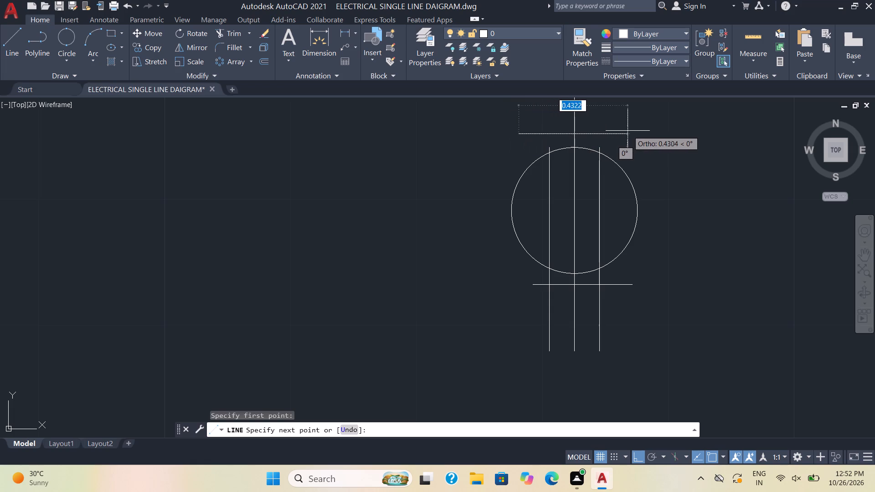
{"action": "left_click", "coordinate": [632, 130]}
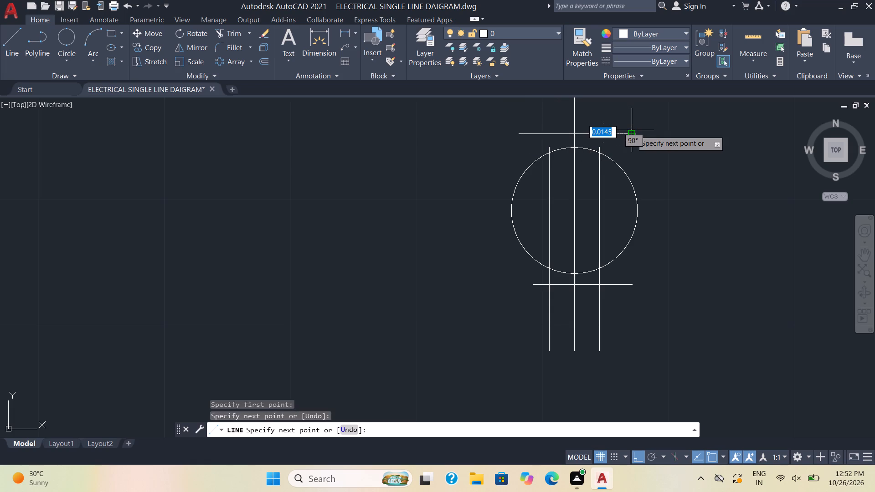
{"action": "key", "text": "Escape"}
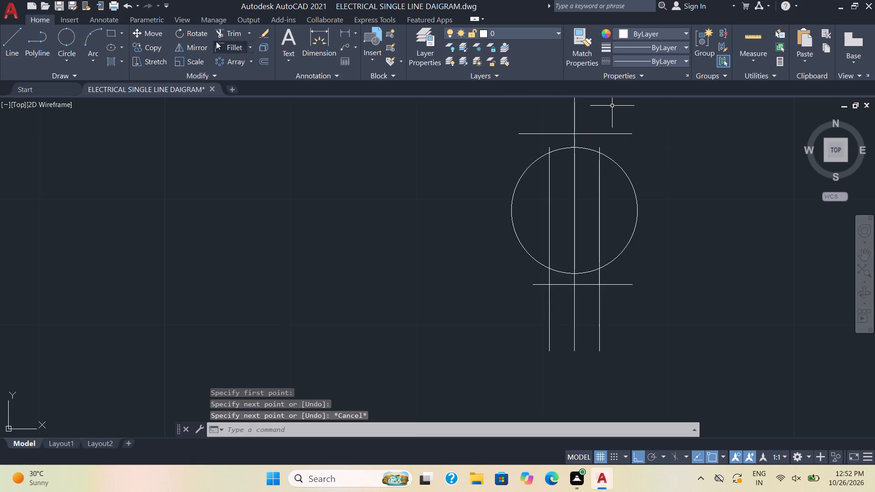
Trim the two outer vertical lines at the horizontal line below the lowest circle and extend their upper ends to the horizontal line above it.
{"action": "left_click", "coordinate": [226, 35]}
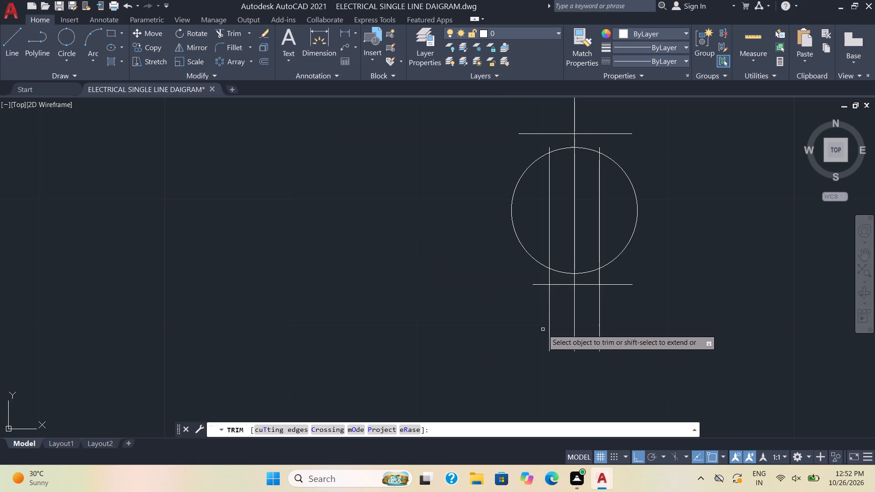
{"action": "left_click", "coordinate": [551, 326]}
{"action": "left_click", "coordinate": [601, 327]}
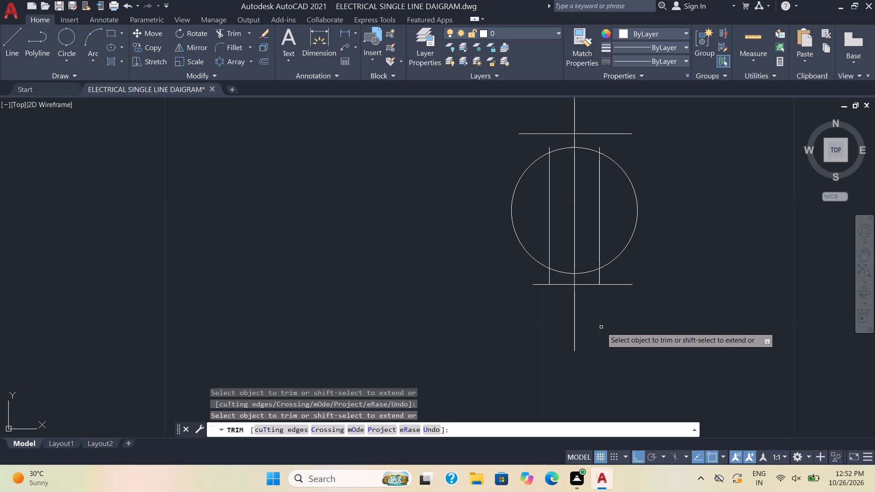
{"action": "left_click", "coordinate": [599, 169], "text": "shift"}
{"action": "left_click", "coordinate": [550, 175], "text": "shift"}
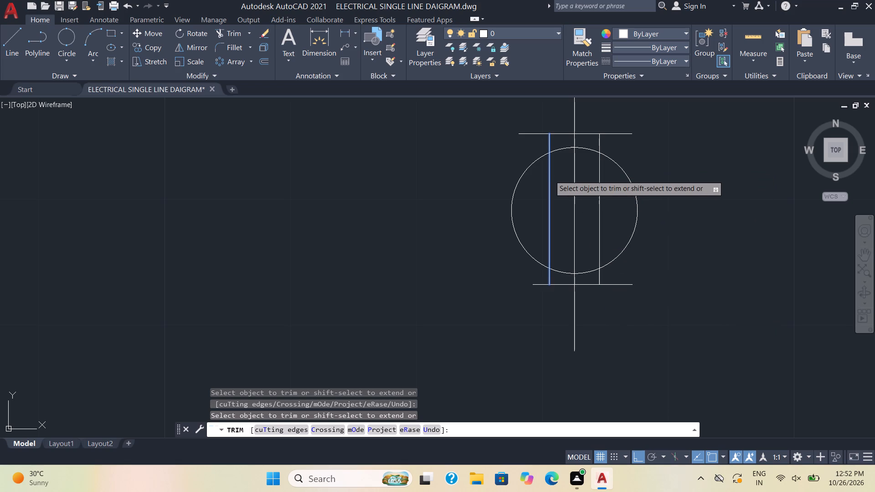
{"action": "key", "text": "Escape"}
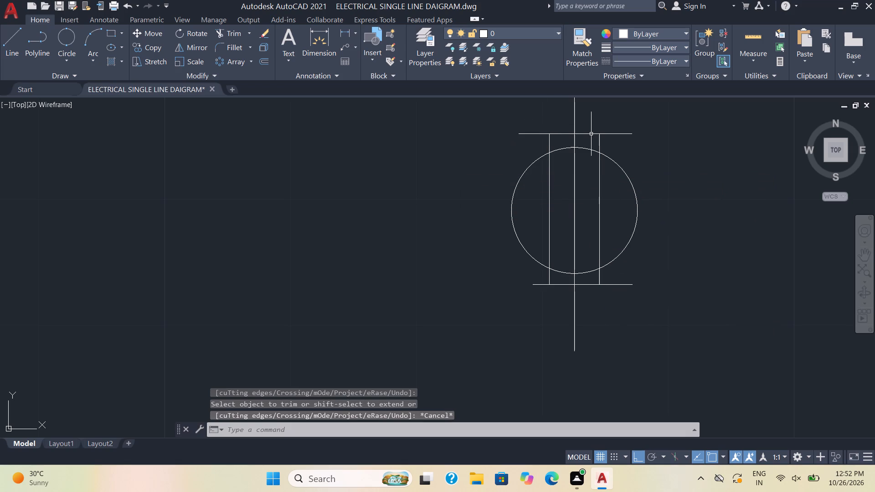
Delete the two horizontal helper lines above and below the lowest circle.
{"action": "left_click", "coordinate": [591, 134]}
{"action": "left_click", "coordinate": [593, 285]}
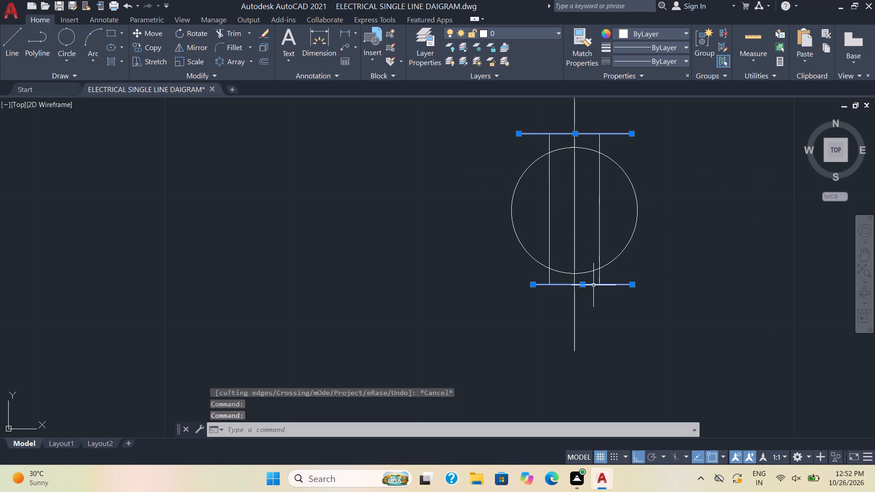
{"action": "key", "text": "Delete"}
Copy the two-circle transformer symbol with its connecting lines from above the busbar's left end to the lower end of the generator feeder.
{"action": "scroll", "coordinate": [647, 295], "scroll_direction": "down", "scroll_amount": 3}
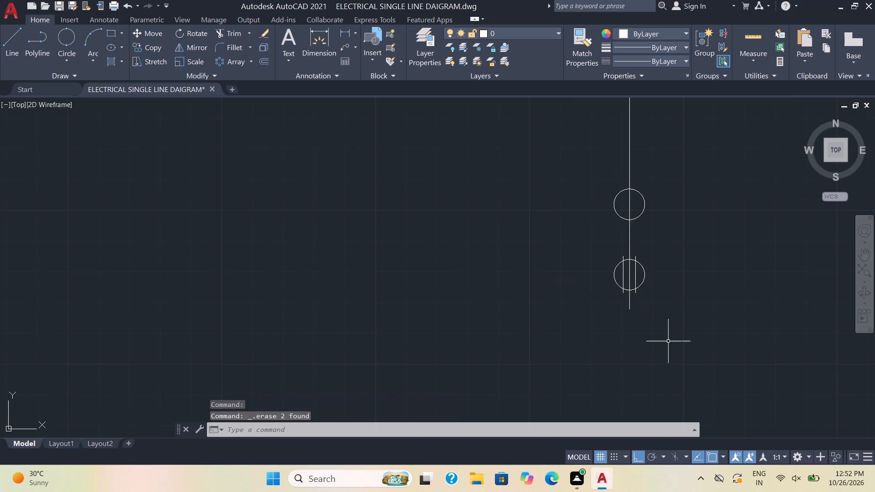
{"action": "middle_click_drag", "start_coordinate": [668, 341], "coordinate": [585, 293]}
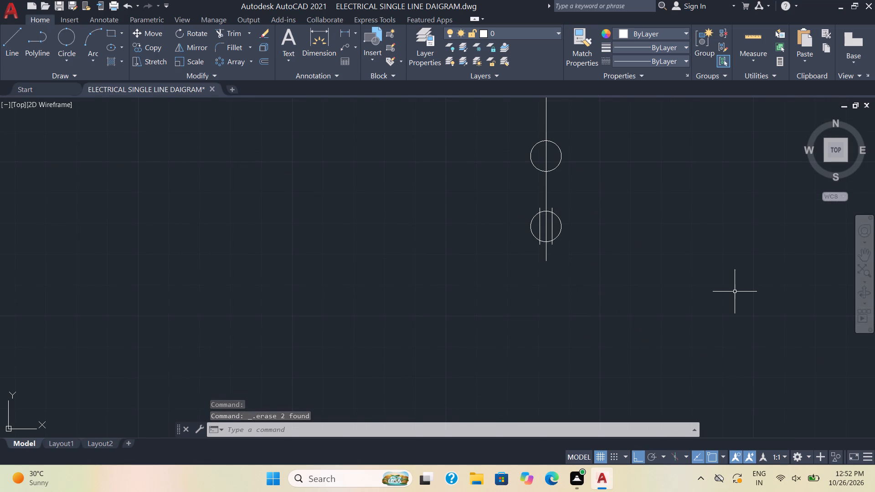
{"action": "scroll", "coordinate": [735, 292], "scroll_direction": "down", "scroll_amount": 2}
{"action": "scroll", "coordinate": [730, 242], "scroll_direction": "down", "scroll_amount": 2}
{"action": "middle_click_drag", "start_coordinate": [730, 242], "coordinate": [694, 281]}
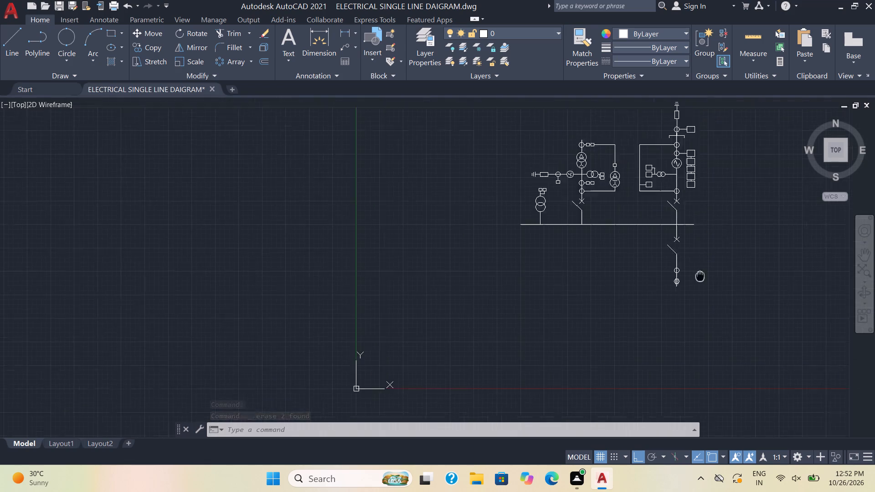
{"action": "middle_click_drag", "start_coordinate": [694, 281], "coordinate": [653, 325]}
{"action": "scroll", "coordinate": [503, 273], "scroll_direction": "up", "scroll_amount": 2}
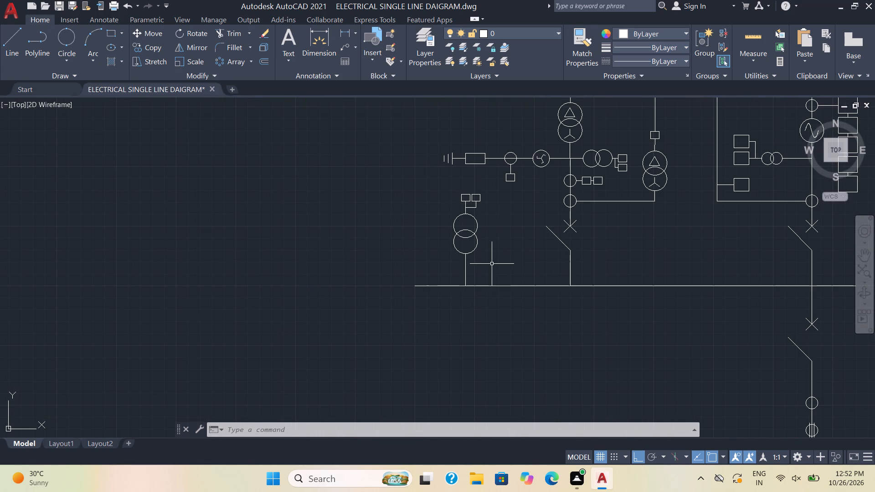
{"action": "left_click_drag", "start_coordinate": [493, 259], "coordinate": [494, 254]}
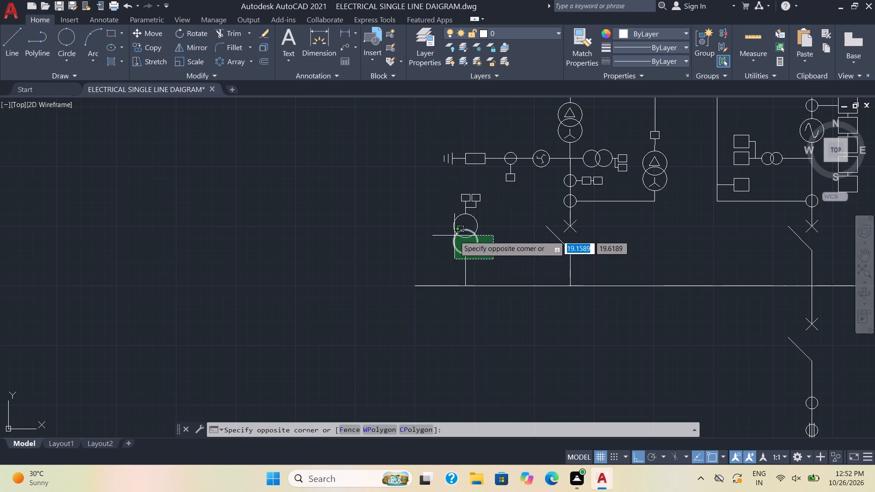
{"action": "left_click", "coordinate": [442, 212]}
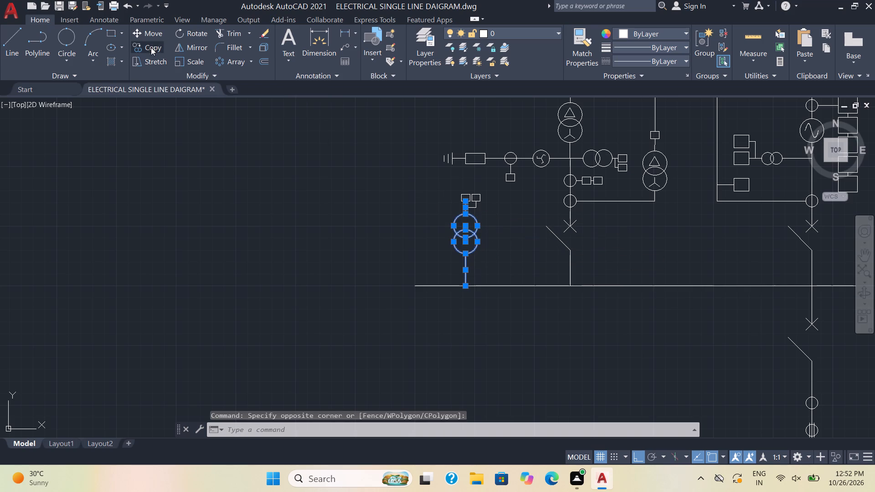
{"action": "left_click", "coordinate": [151, 47]}
{"action": "scroll", "coordinate": [436, 184], "scroll_direction": "up", "scroll_amount": 2}
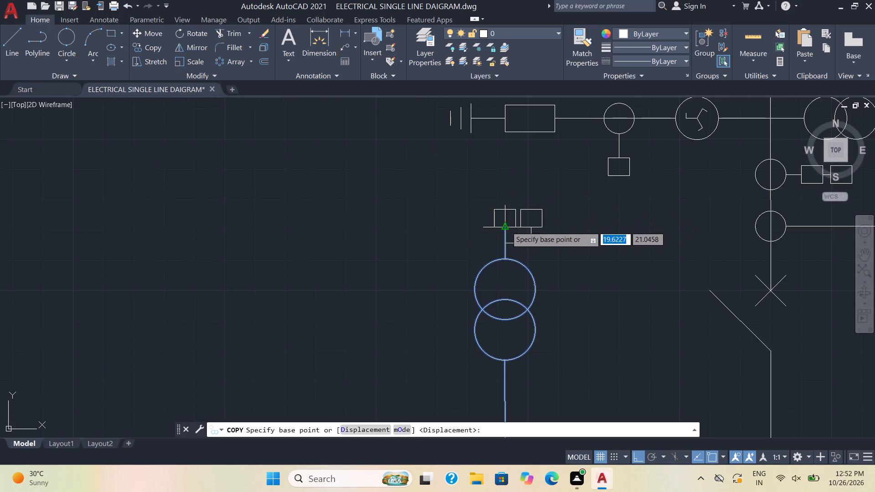
{"action": "left_click", "coordinate": [506, 227]}
{"action": "scroll", "coordinate": [638, 263], "scroll_direction": "down", "scroll_amount": 5}
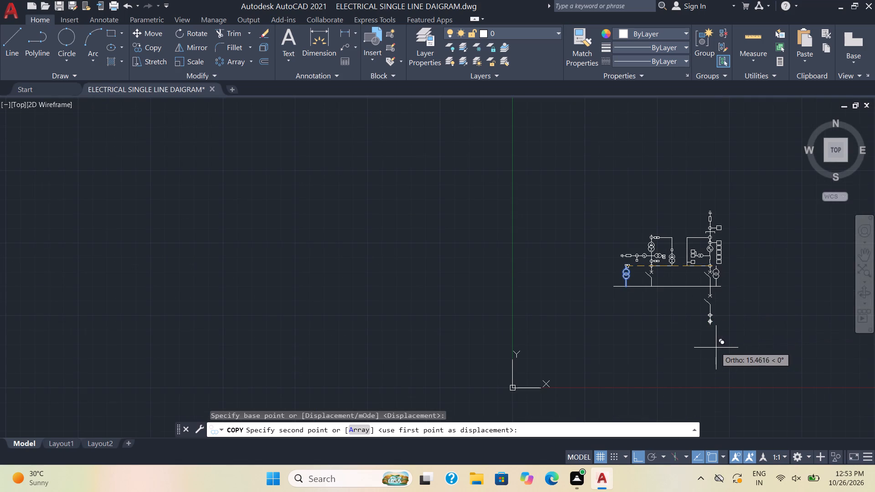
{"action": "scroll", "coordinate": [715, 347], "scroll_direction": "up", "scroll_amount": 3}
{"action": "middle_click_drag", "start_coordinate": [715, 347], "coordinate": [632, 330]}
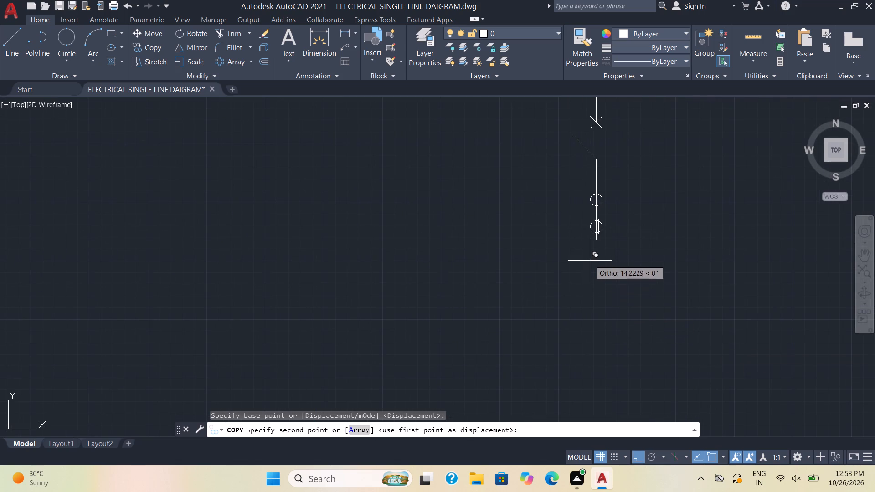
{"action": "scroll", "coordinate": [597, 249], "scroll_direction": "up", "scroll_amount": 4}
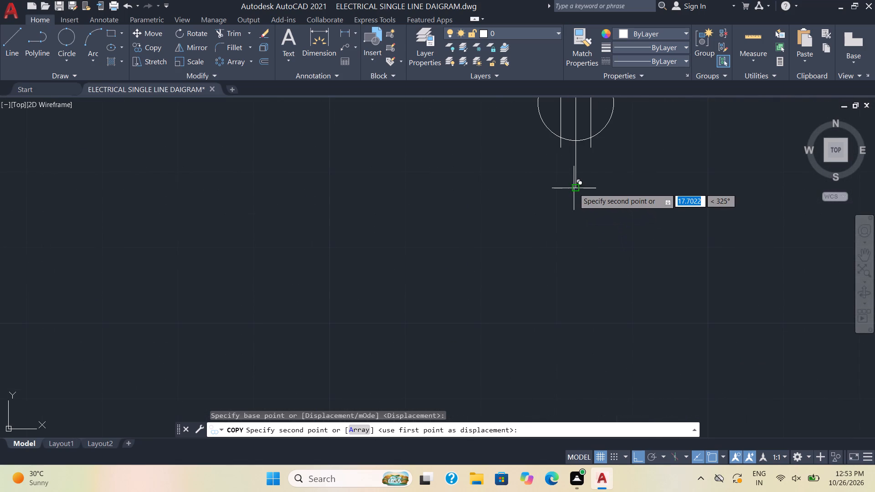
{"action": "left_click", "coordinate": [574, 188]}
{"action": "scroll", "coordinate": [656, 246], "scroll_direction": "down", "scroll_amount": 1}
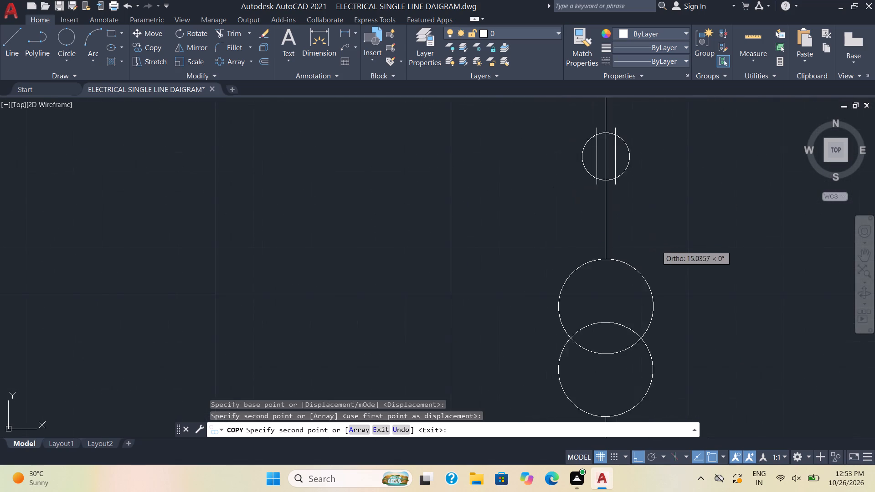
{"action": "scroll", "coordinate": [656, 246], "scroll_direction": "down", "scroll_amount": 1}
{"action": "scroll", "coordinate": [669, 282], "scroll_direction": "down", "scroll_amount": 2}
{"action": "key", "text": "Escape"}
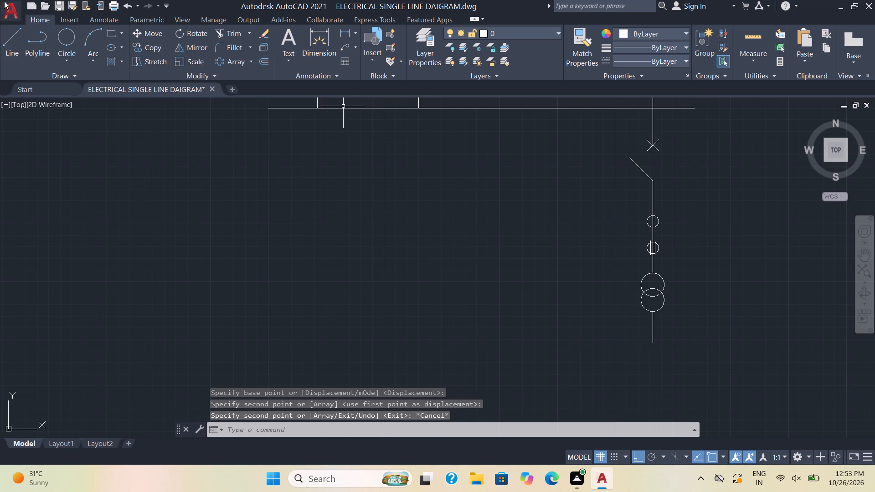
Shorten the vertical line below the copied transformer to half its length by moving its lower end to its midpoint.
{"action": "left_click", "coordinate": [653, 332]}
{"action": "scroll", "coordinate": [659, 345], "scroll_direction": "up", "scroll_amount": 2}
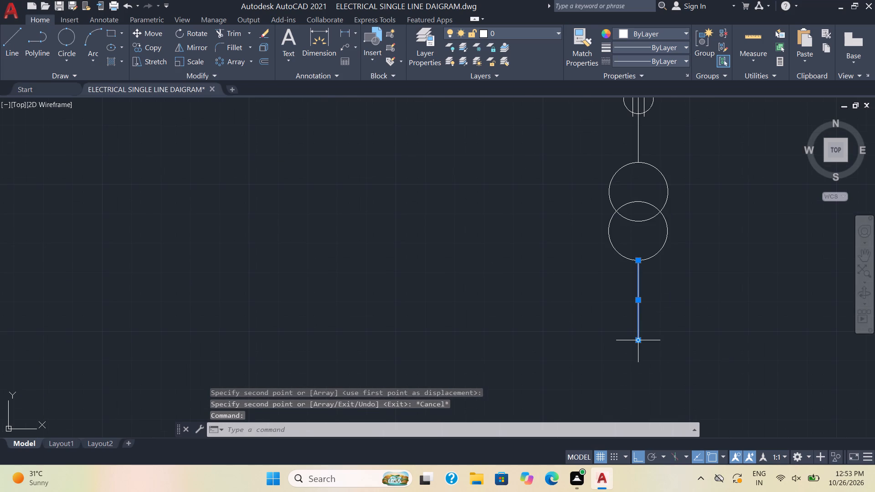
{"action": "left_click", "coordinate": [636, 340]}
{"action": "left_click", "coordinate": [638, 300]}
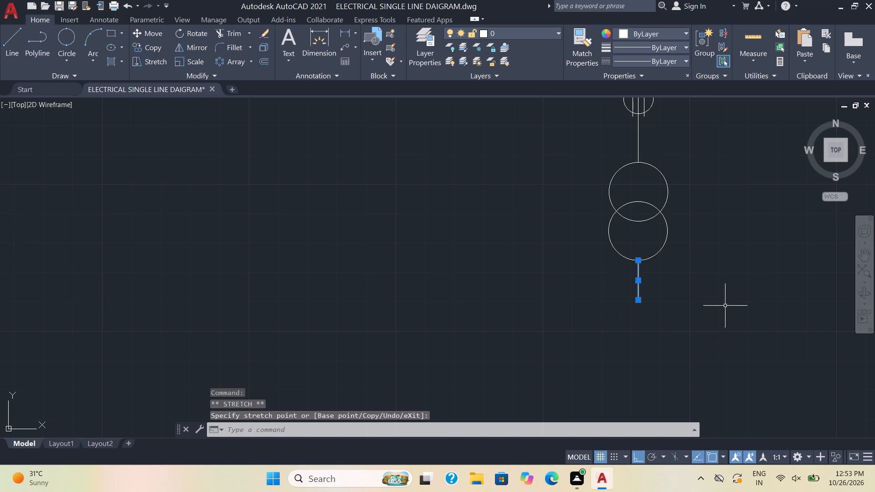
{"action": "key", "text": "Escape"}
Copy the complete feeder below the busbar to five positions along the busbar, about 16, 13, 9, 5.7 and 2.3 units to its left.
{"action": "scroll", "coordinate": [707, 320], "scroll_direction": "down", "scroll_amount": 3}
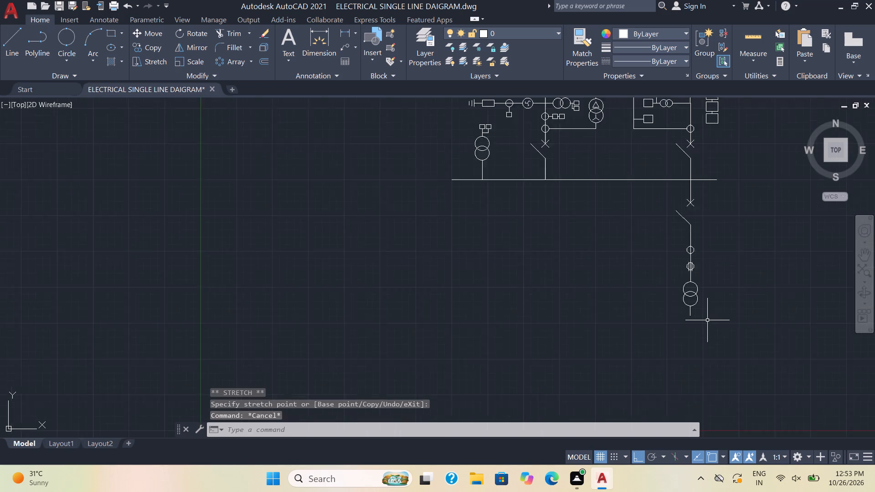
{"action": "scroll", "coordinate": [707, 320], "scroll_direction": "down", "scroll_amount": 1}
{"action": "left_click", "coordinate": [707, 333]}
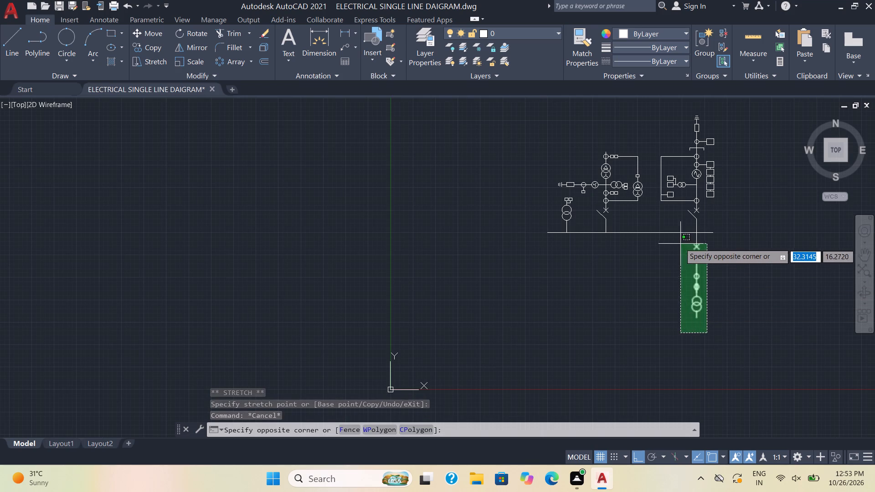
{"action": "left_click", "coordinate": [679, 240]}
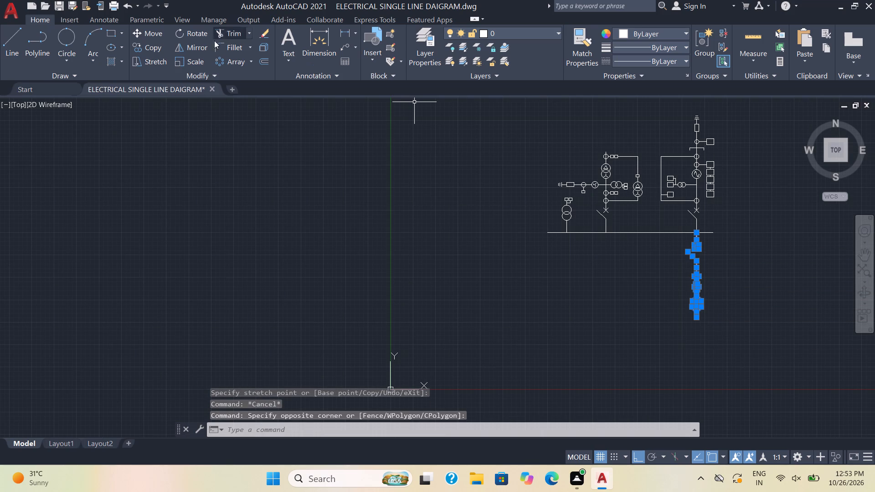
{"action": "left_click", "coordinate": [148, 48]}
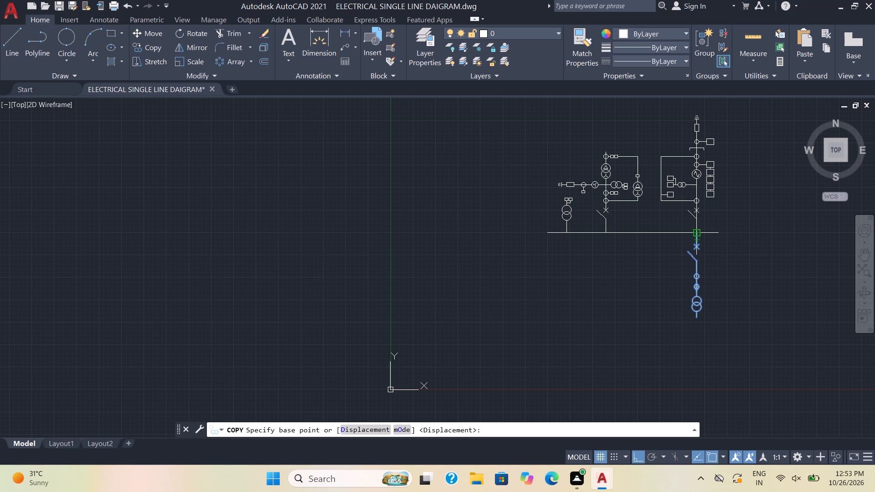
{"action": "left_click", "coordinate": [696, 232]}
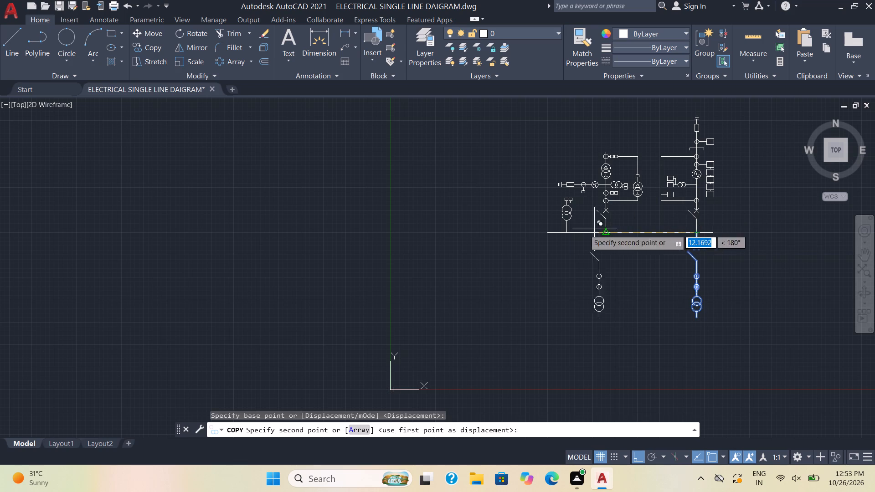
{"action": "scroll", "coordinate": [549, 232], "scroll_direction": "up", "scroll_amount": 3}
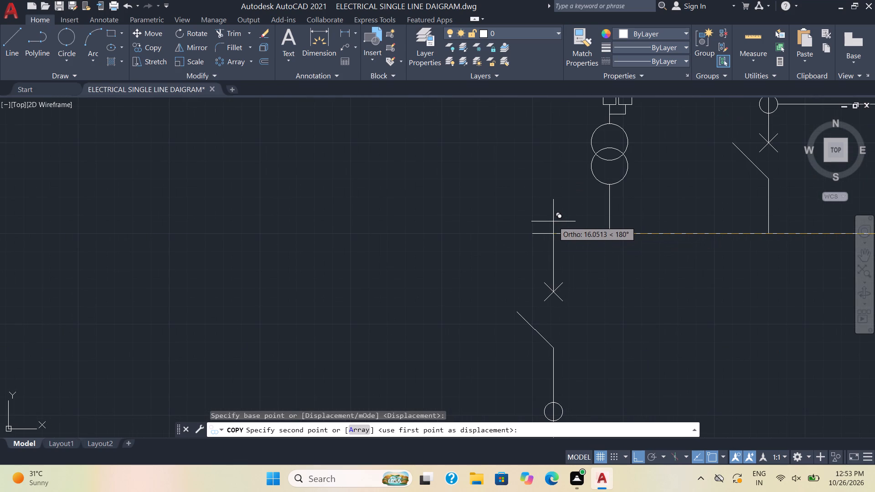
{"action": "left_click", "coordinate": [553, 221]}
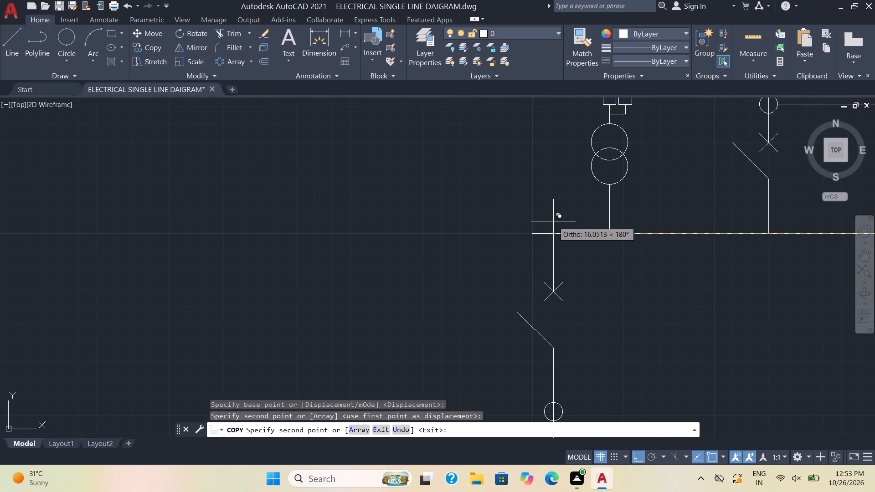
{"action": "left_click", "coordinate": [664, 224]}
{"action": "scroll", "coordinate": [781, 228], "scroll_direction": "down", "scroll_amount": 2}
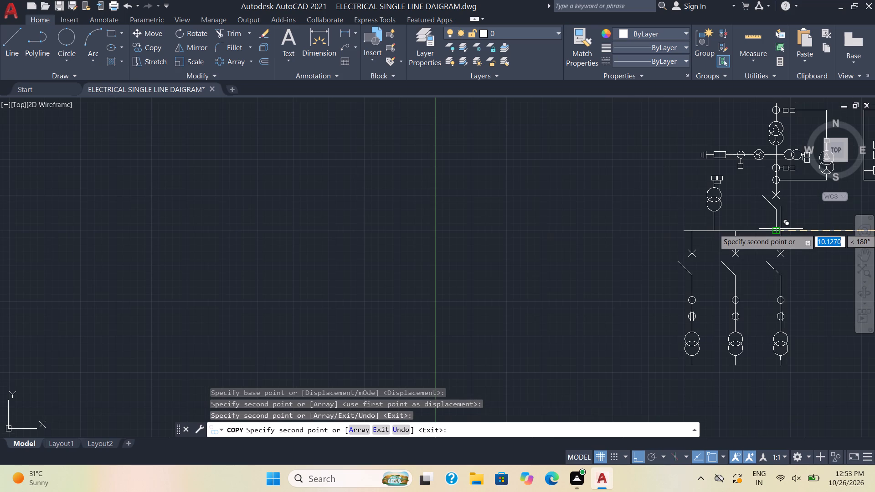
{"action": "middle_click_drag", "start_coordinate": [793, 229], "coordinate": [552, 220]}
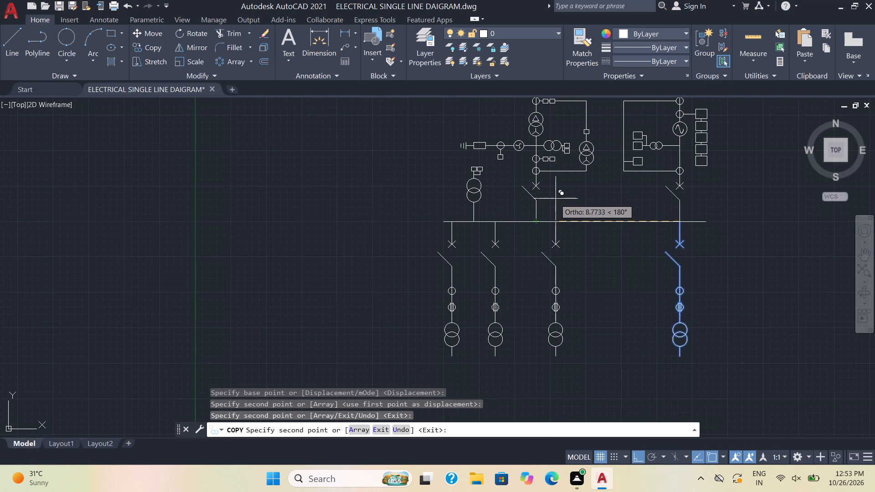
{"action": "left_click", "coordinate": [551, 203]}
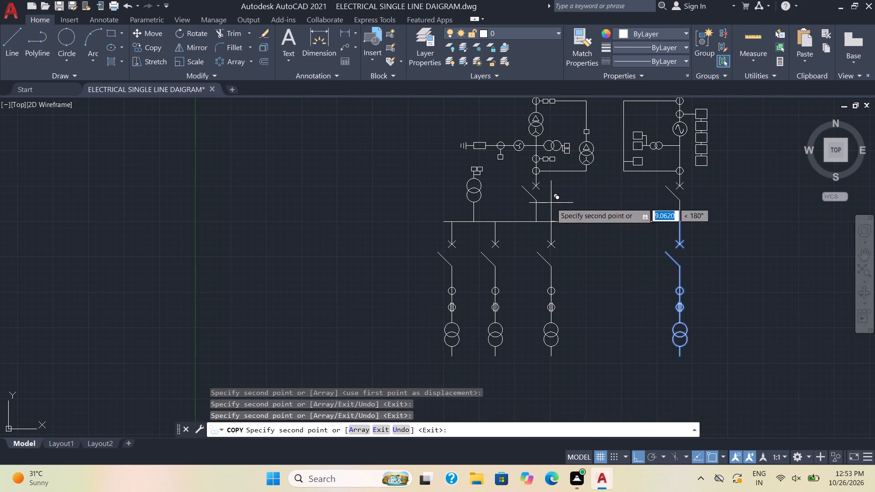
{"action": "left_click", "coordinate": [599, 207]}
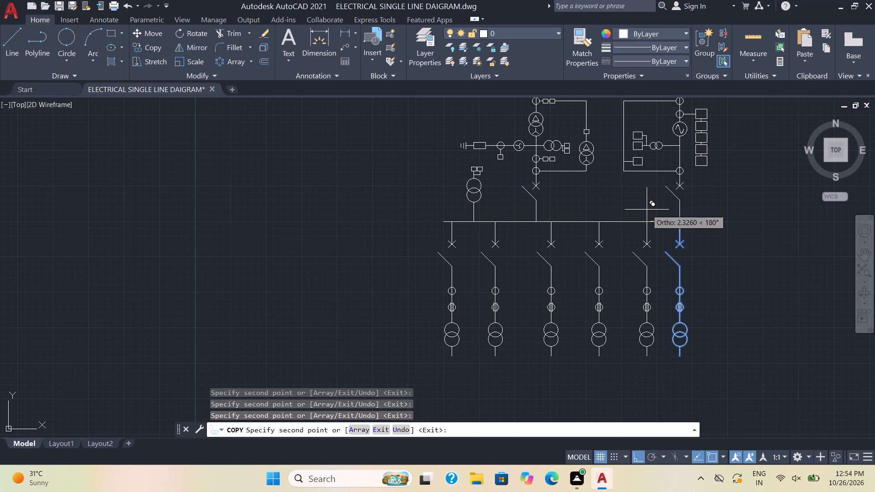
{"action": "left_click", "coordinate": [647, 210]}
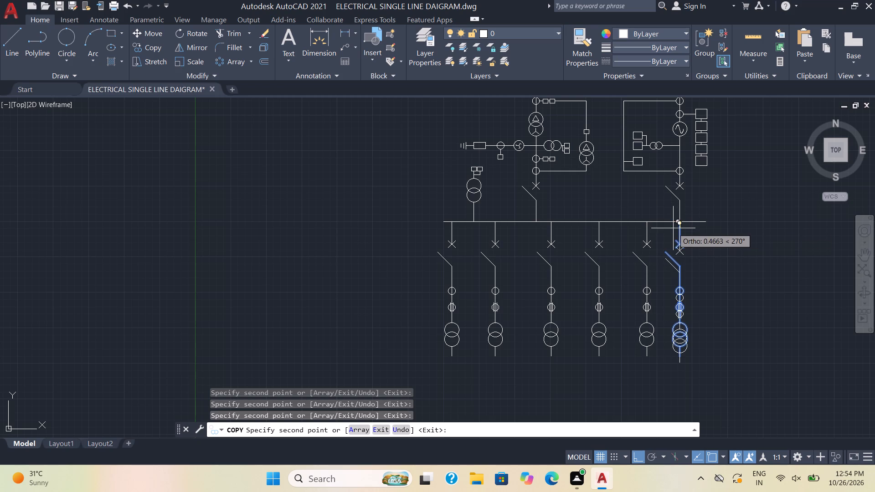
{"action": "key", "text": "Escape"}
Break a gap about 0.5 units wide in the busbar between the last two feeders, just before the generator feeder.
{"action": "scroll", "coordinate": [678, 229], "scroll_direction": "up", "scroll_amount": 3}
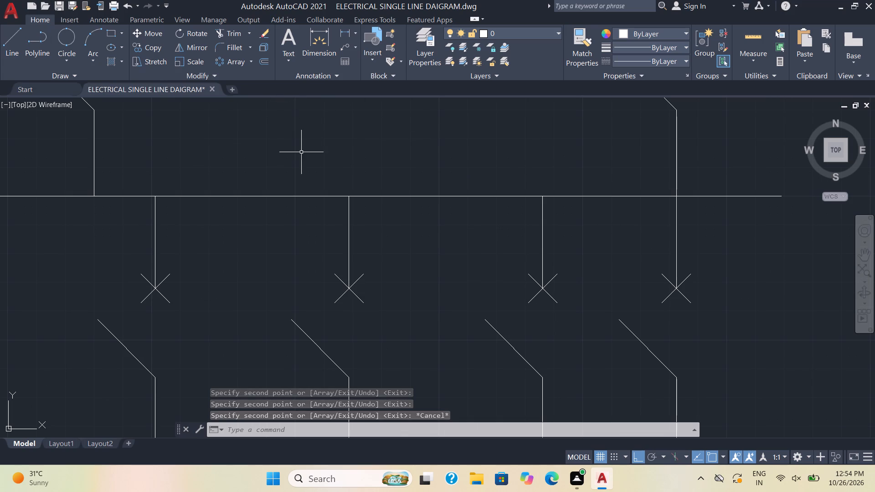
{"action": "type", "text": "BR"}
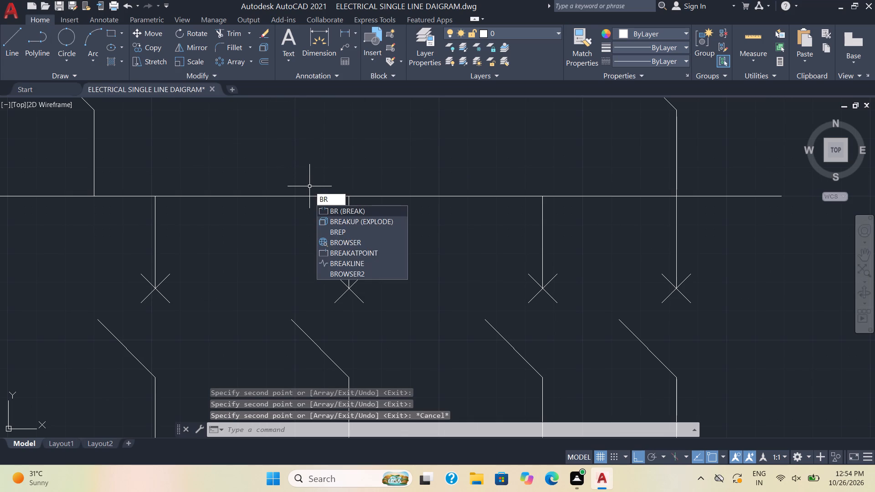
{"action": "key", "text": "Return"}
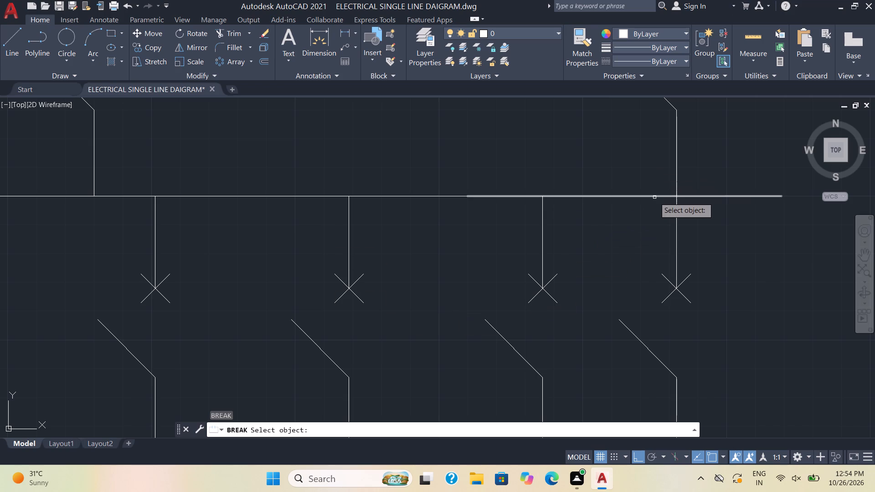
{"action": "left_click", "coordinate": [654, 197]}
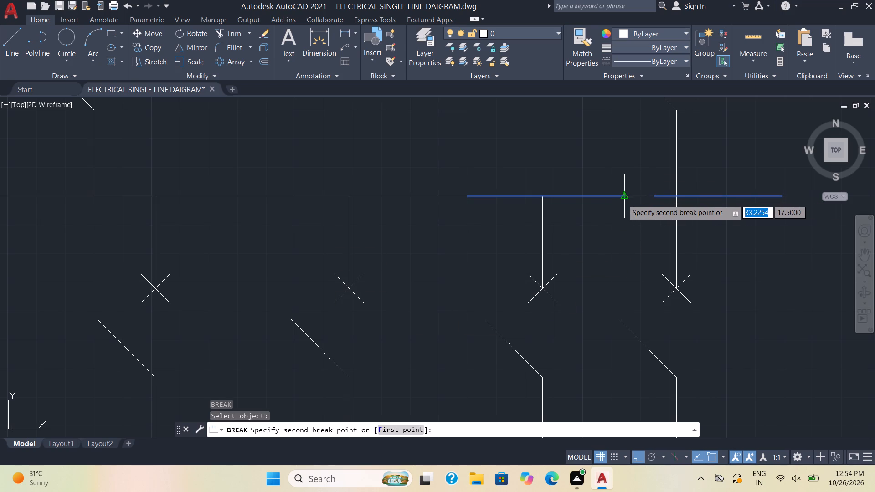
{"action": "left_click", "coordinate": [621, 200]}
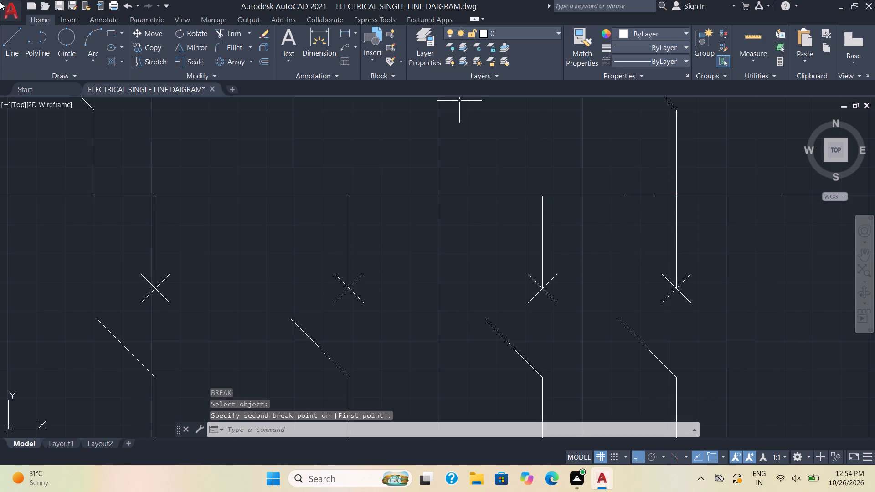
Draw a slanted switch line about 0.6 units long, down and left from the gap's right end, with ortho off.
{"action": "left_click", "coordinate": [7, 39]}
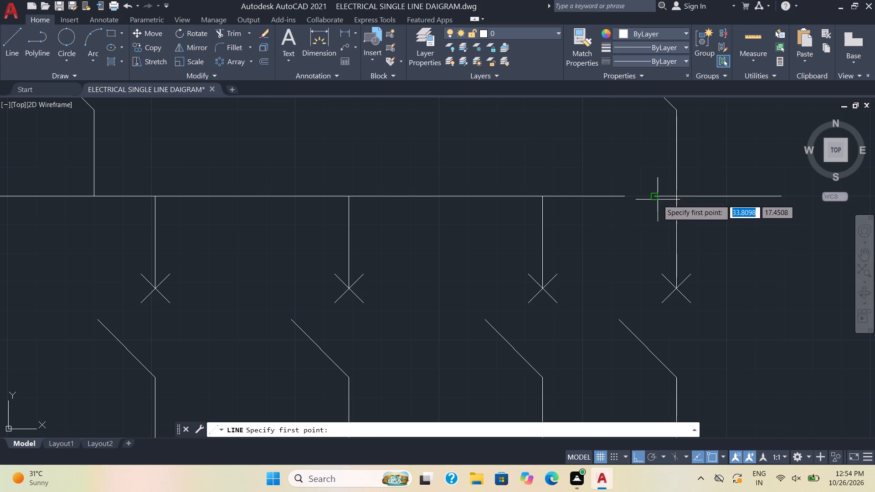
{"action": "left_click", "coordinate": [658, 200]}
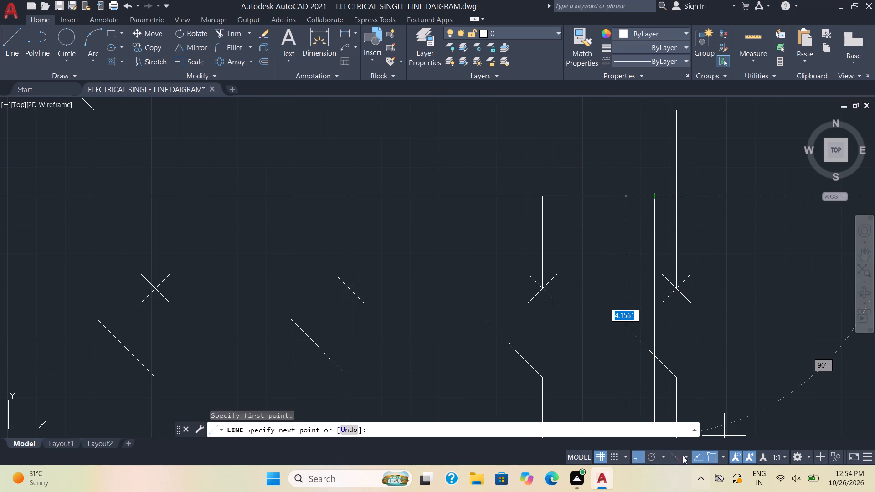
{"action": "left_click", "coordinate": [638, 457]}
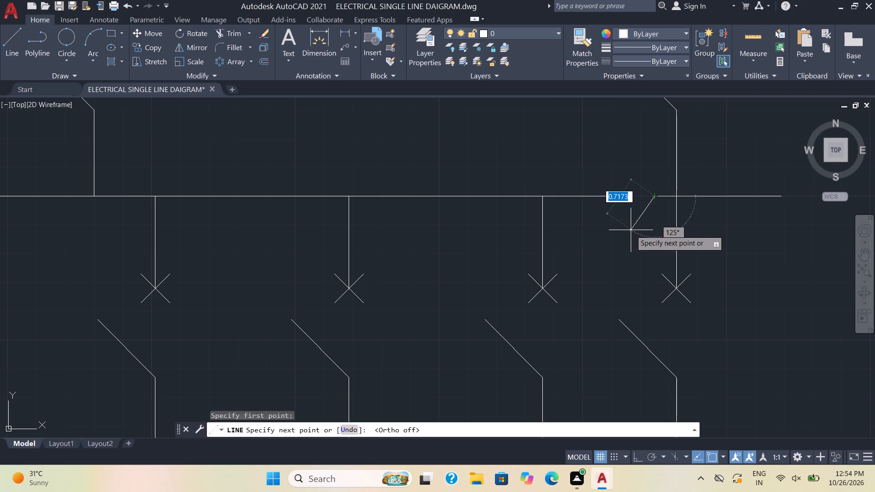
{"action": "left_click", "coordinate": [631, 223]}
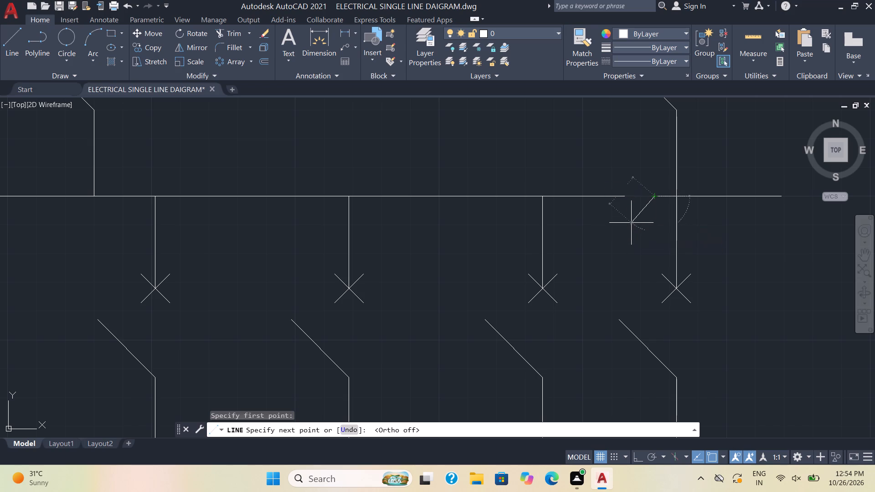
{"action": "key", "text": "Escape"}
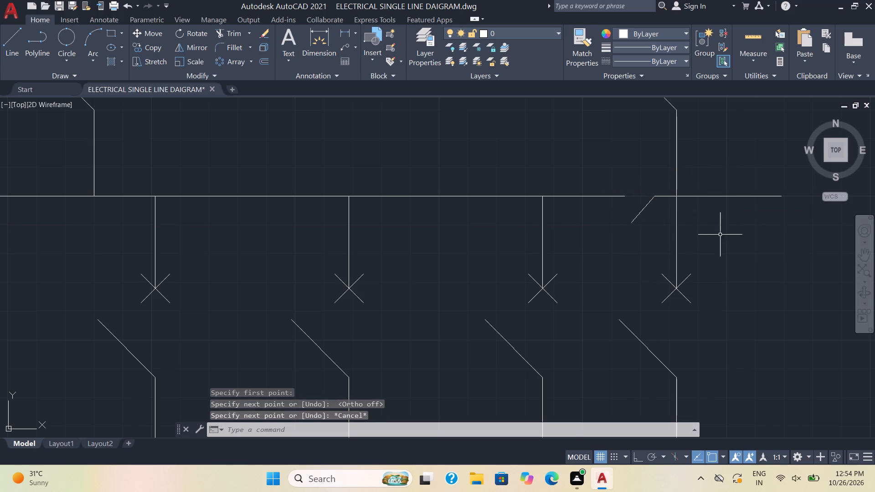
Copy the X-shaped cross from the generator feeder below the busbar to the left end of the busbar gap, centred on that endpoint.
{"action": "scroll", "coordinate": [723, 218], "scroll_direction": "down", "scroll_amount": 2}
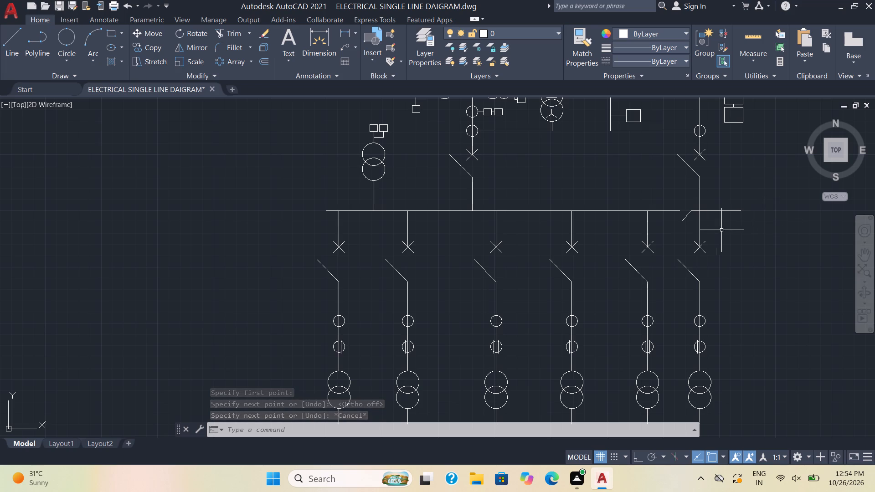
{"action": "scroll", "coordinate": [706, 223], "scroll_direction": "up", "scroll_amount": 4}
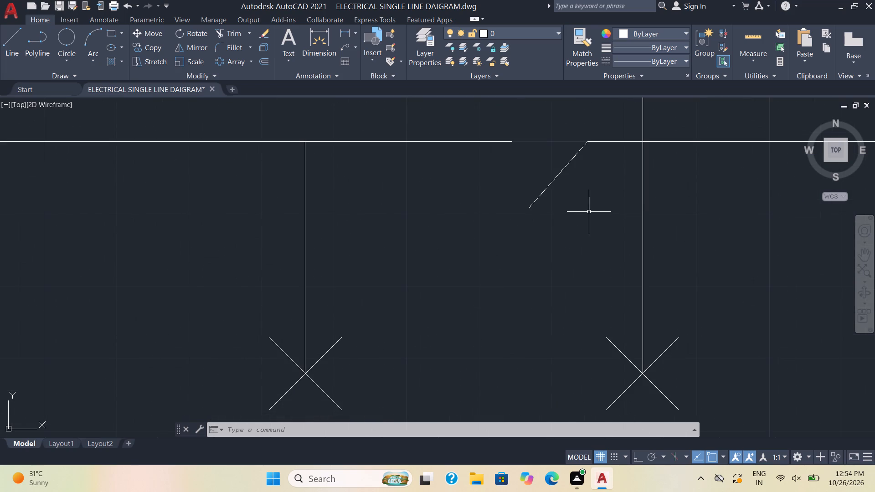
{"action": "middle_click_drag", "start_coordinate": [588, 212], "coordinate": [574, 170]}
{"action": "scroll", "coordinate": [588, 212], "scroll_direction": "up", "scroll_amount": 1}
{"action": "scroll", "coordinate": [593, 222], "scroll_direction": "down", "scroll_amount": 2}
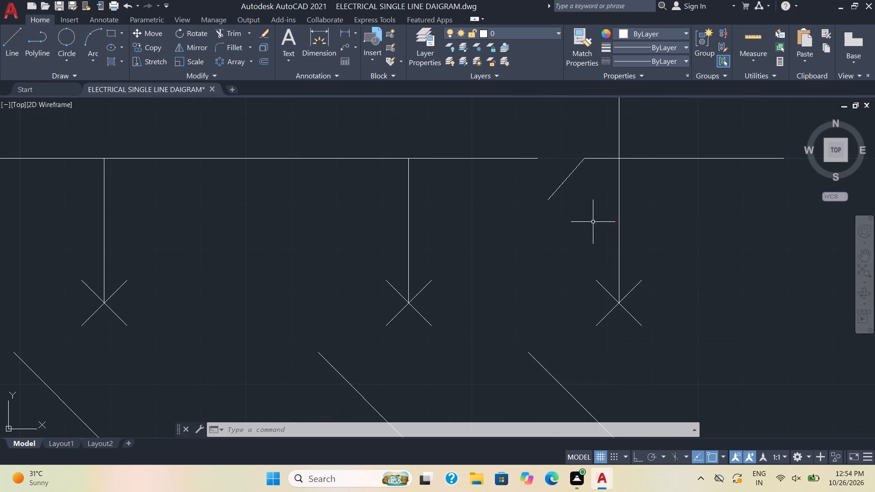
{"action": "left_click", "coordinate": [659, 318]}
{"action": "left_click", "coordinate": [599, 303]}
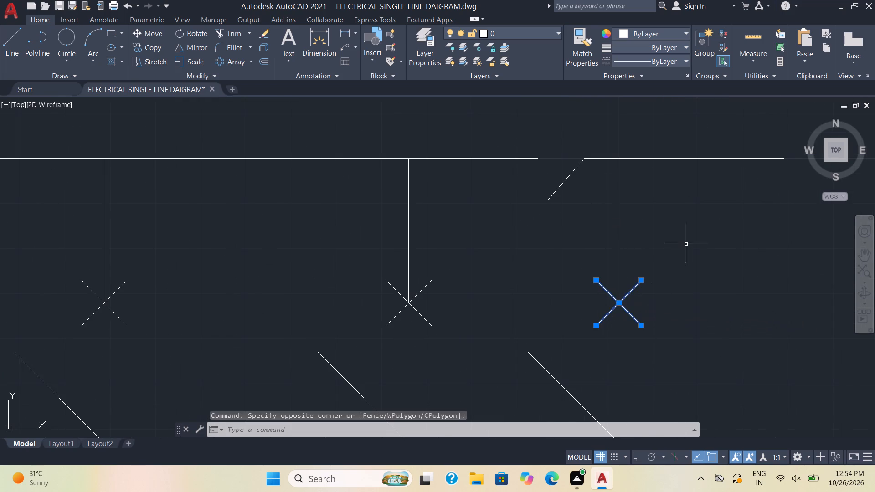
{"action": "key", "text": "x"}
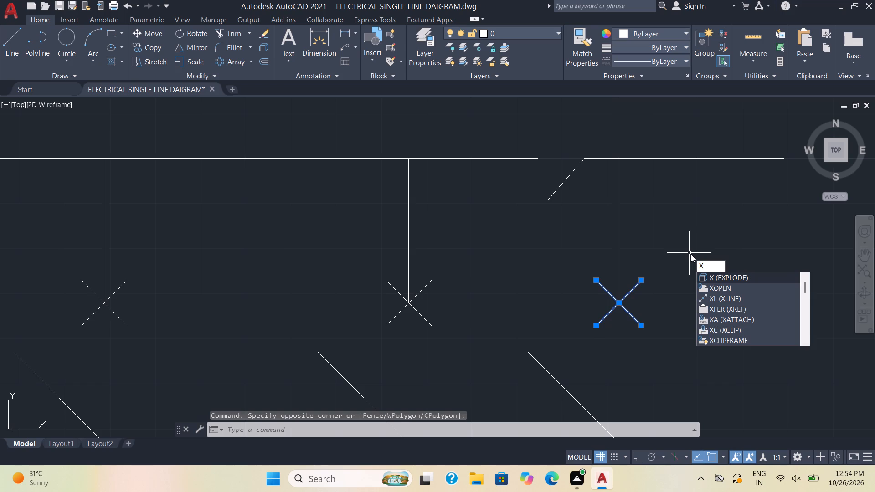
{"action": "key", "text": "BackSpace"}
{"action": "type", "text": "CO"}
{"action": "key", "text": "Return"}
{"action": "left_click", "coordinate": [619, 300]}
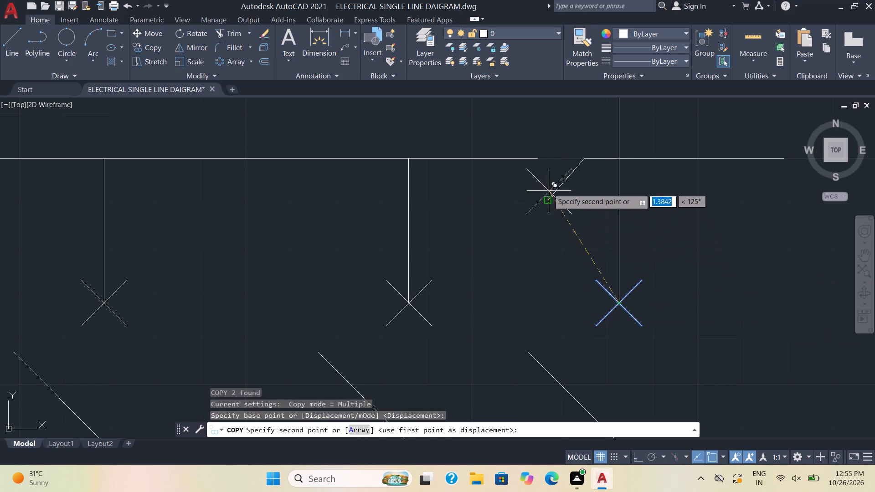
{"action": "left_click", "coordinate": [539, 159]}
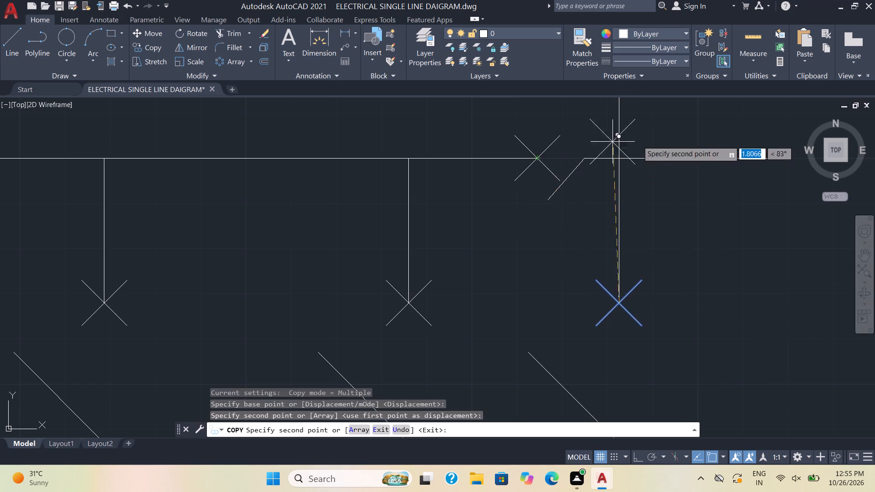
{"action": "key", "text": "Escape"}
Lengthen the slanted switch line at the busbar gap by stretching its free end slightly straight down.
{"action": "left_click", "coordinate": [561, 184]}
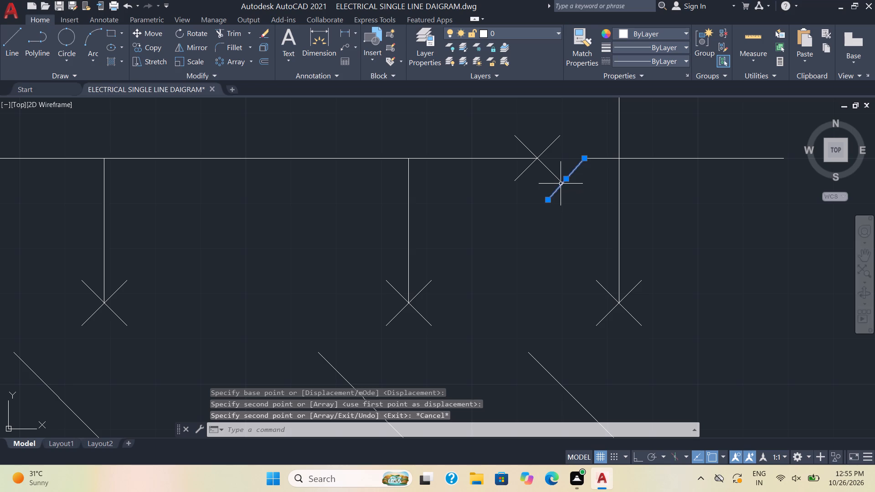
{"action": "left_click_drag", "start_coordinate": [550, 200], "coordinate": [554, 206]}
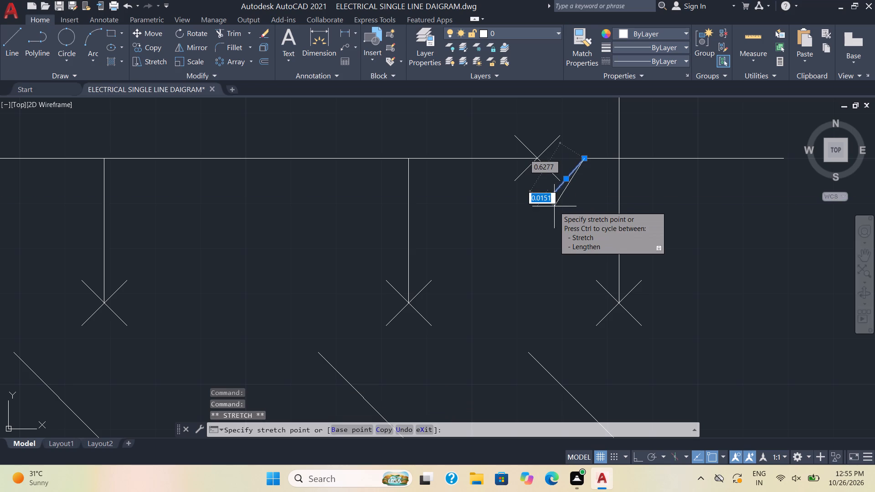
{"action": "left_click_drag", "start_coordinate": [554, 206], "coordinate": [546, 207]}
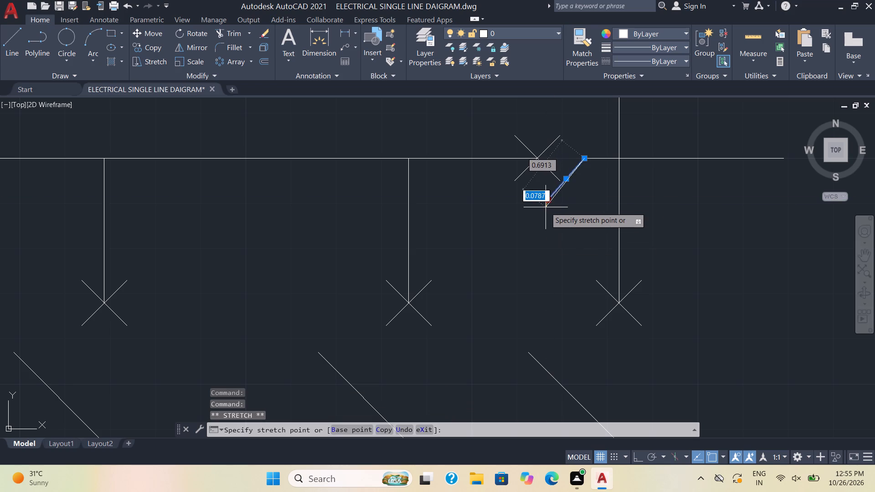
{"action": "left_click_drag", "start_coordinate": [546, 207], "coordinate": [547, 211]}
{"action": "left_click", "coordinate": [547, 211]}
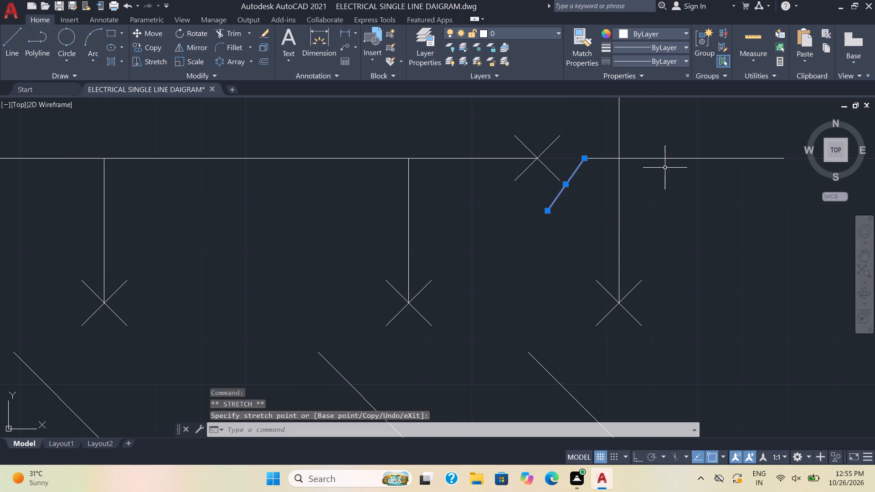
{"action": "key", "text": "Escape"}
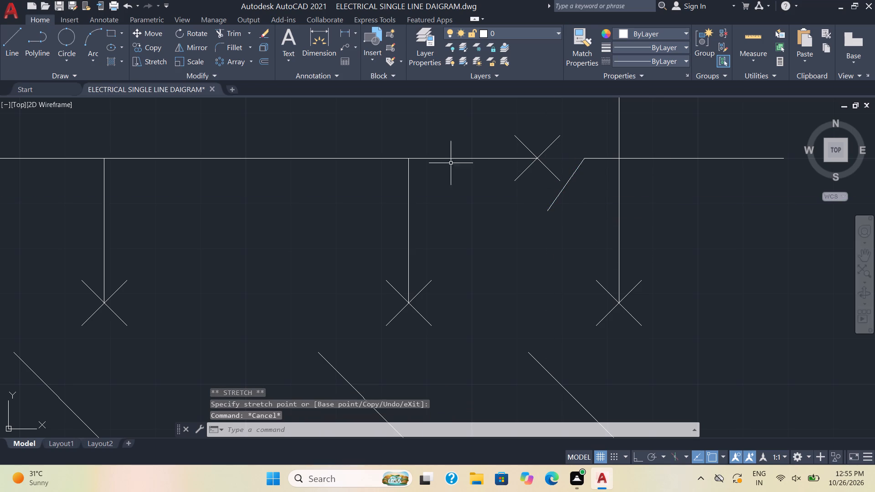
Scale the cross at the busbar gap down to about four fifths of its size, using its lower right tip as base point.
{"action": "scroll", "coordinate": [364, 224], "scroll_direction": "down", "scroll_amount": 4}
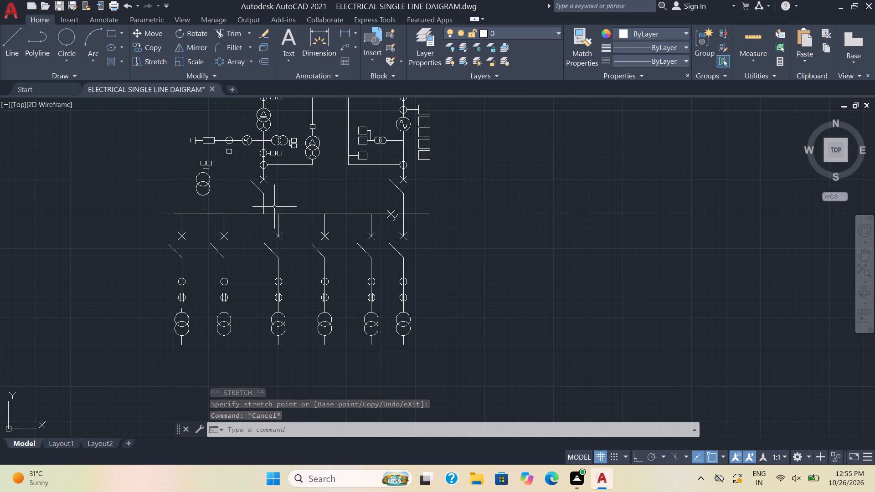
{"action": "scroll", "coordinate": [398, 205], "scroll_direction": "up", "scroll_amount": 4}
{"action": "middle_click_drag", "start_coordinate": [362, 251], "coordinate": [386, 208]}
{"action": "scroll", "coordinate": [382, 221], "scroll_direction": "up", "scroll_amount": 3}
{"action": "left_click", "coordinate": [365, 273]}
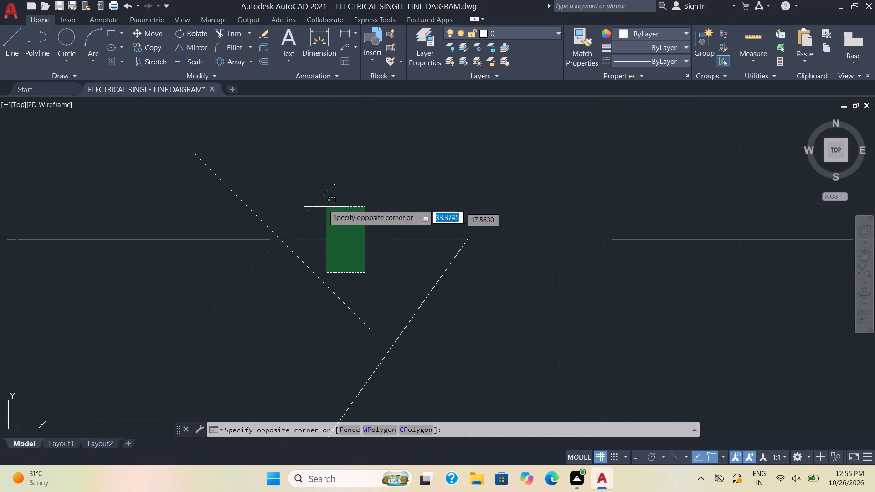
{"action": "left_click", "coordinate": [283, 172]}
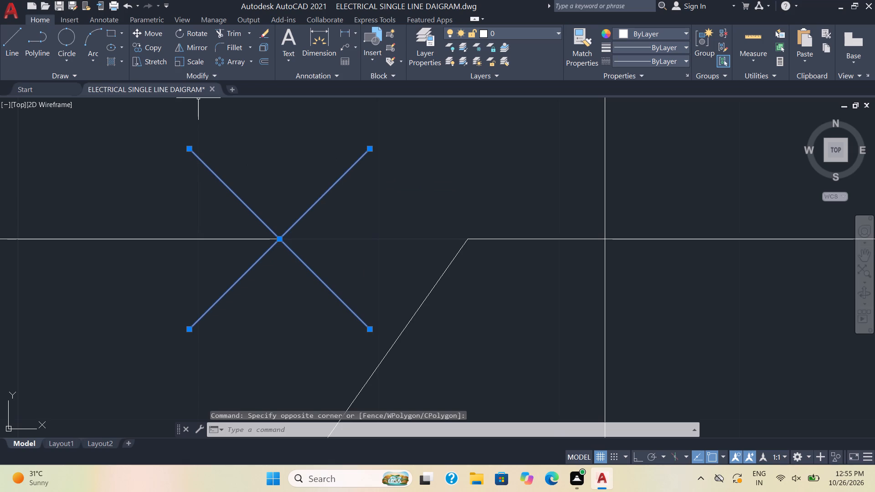
{"action": "left_click", "coordinate": [190, 64]}
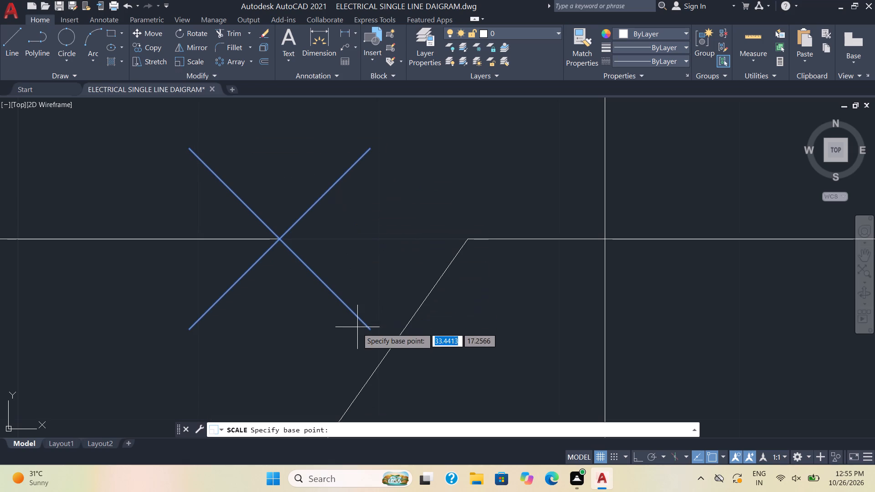
{"action": "left_click", "coordinate": [367, 331]}
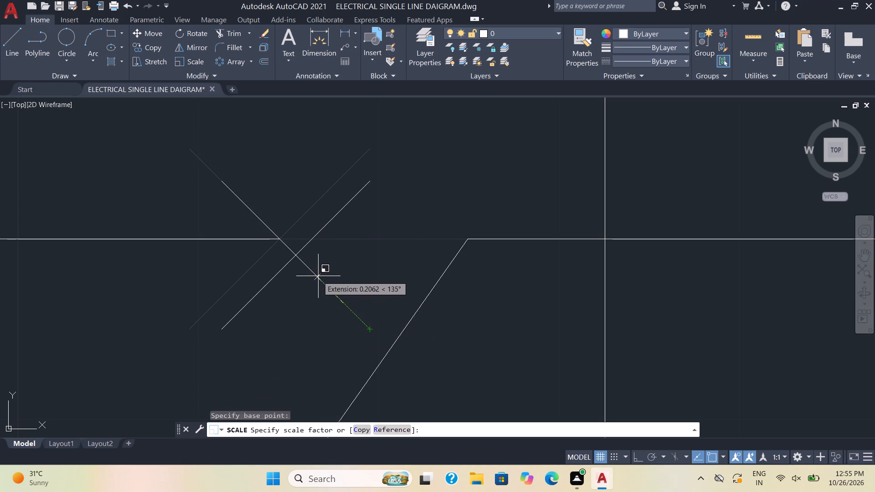
{"action": "left_click", "coordinate": [320, 279]}
Move the scaled cross by its centre back onto the left end of the busbar gap.
{"action": "left_click", "coordinate": [351, 282]}
{"action": "left_click", "coordinate": [274, 267]}
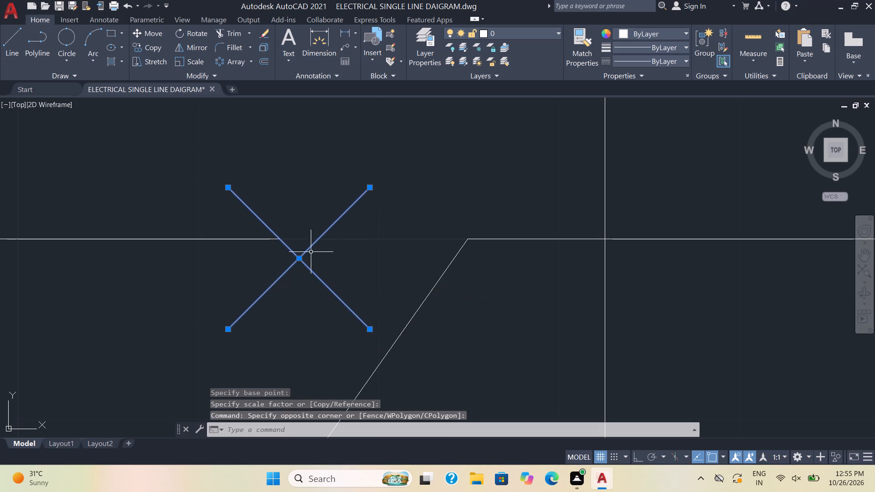
{"action": "key", "text": "j"}
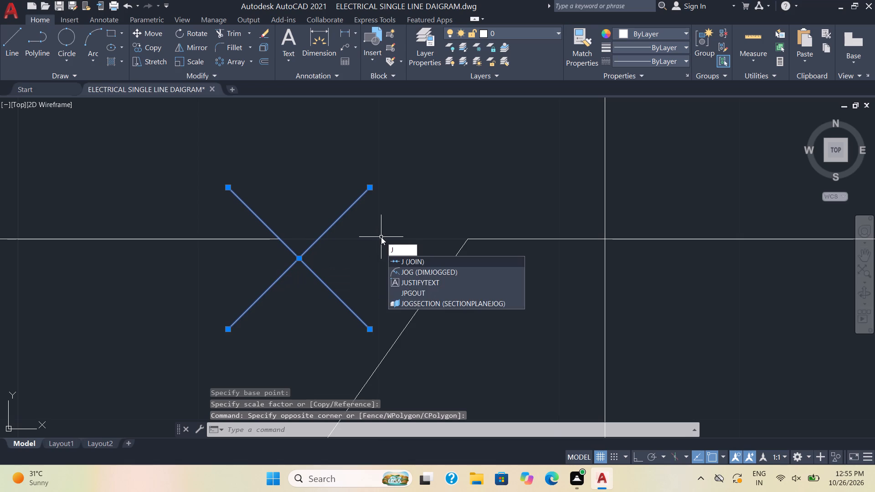
{"action": "key", "text": "BackSpace"}
{"action": "key", "text": "m"}
{"action": "key", "text": "Return"}
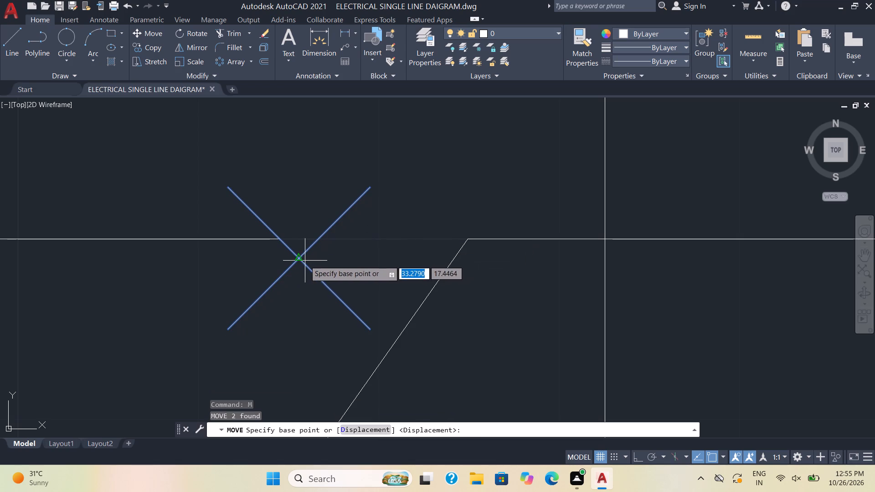
{"action": "left_click", "coordinate": [302, 262]}
{"action": "left_click", "coordinate": [278, 240]}
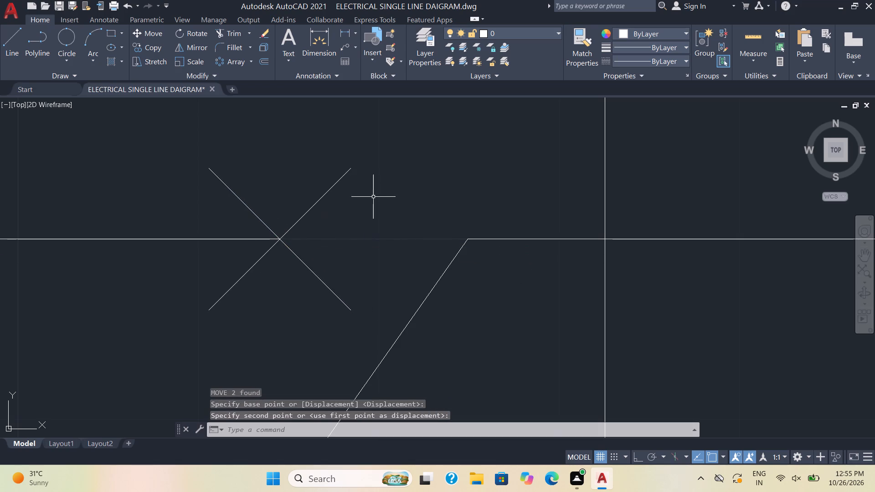
{"action": "key", "text": "Escape"}
Shorten the slanted switch line at the busbar gap to about two thirds of its length by moving its free end up.
{"action": "scroll", "coordinate": [403, 231], "scroll_direction": "down", "scroll_amount": 3}
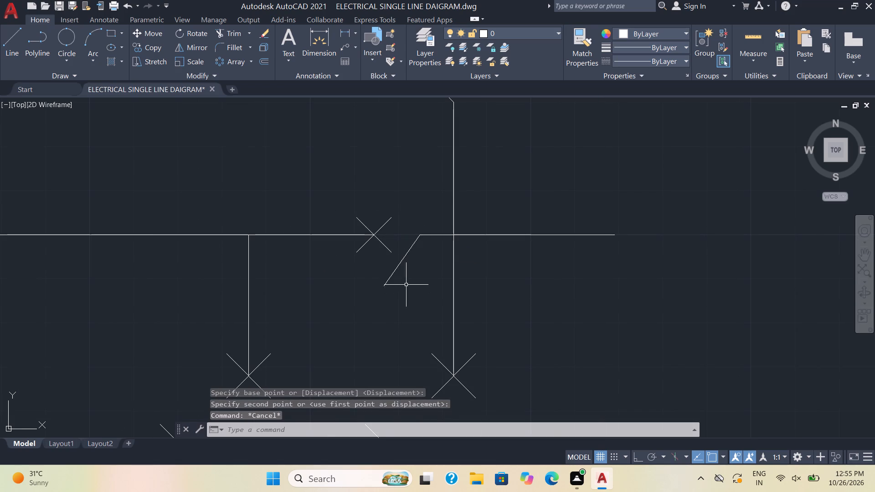
{"action": "left_click", "coordinate": [395, 272]}
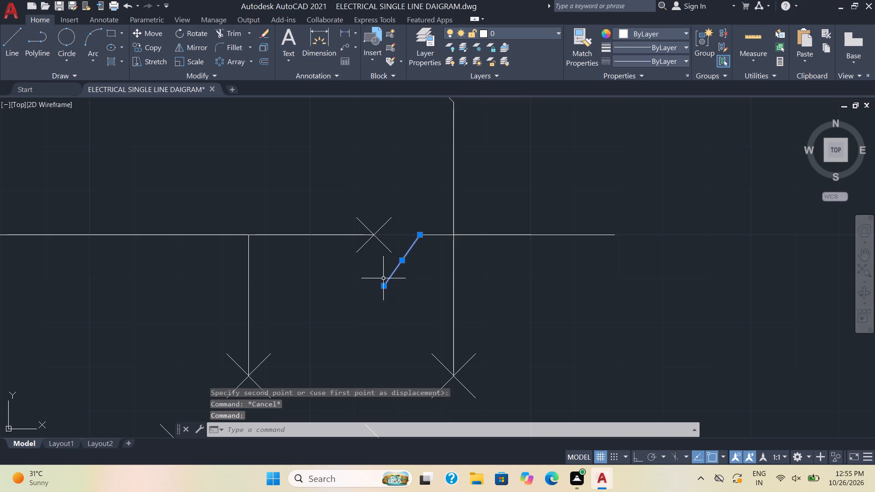
{"action": "left_click", "coordinate": [386, 288]}
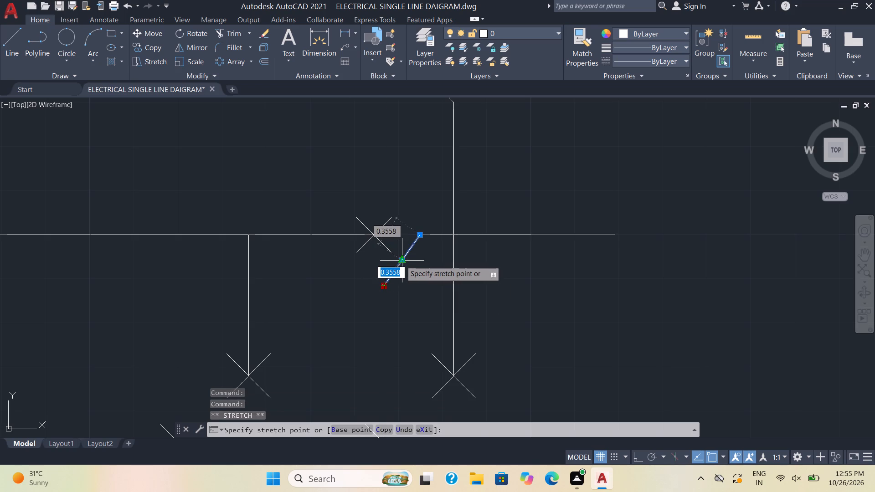
{"action": "left_click", "coordinate": [393, 266]}
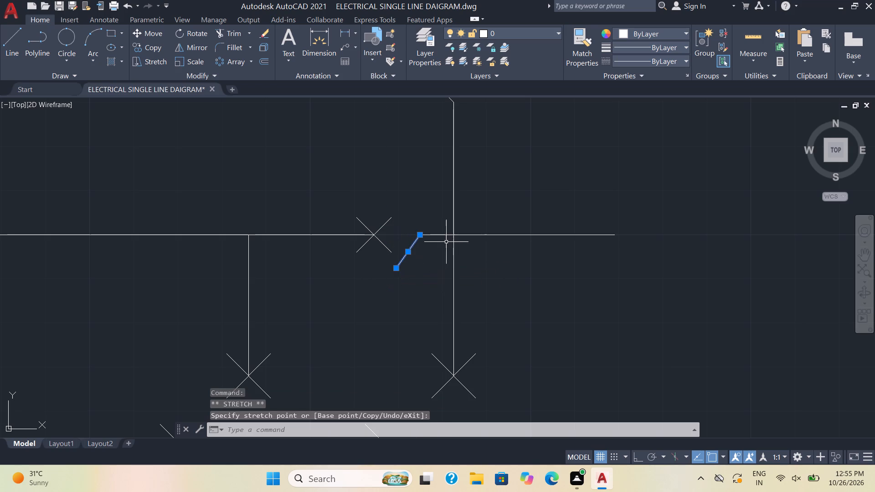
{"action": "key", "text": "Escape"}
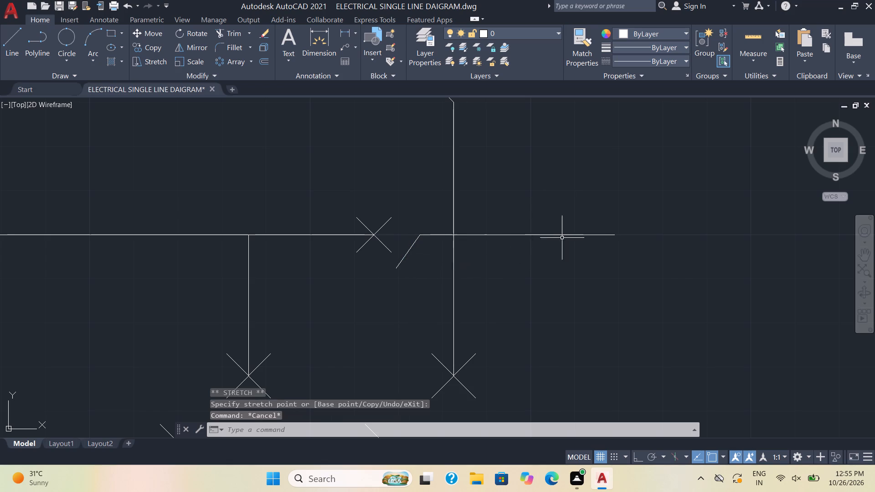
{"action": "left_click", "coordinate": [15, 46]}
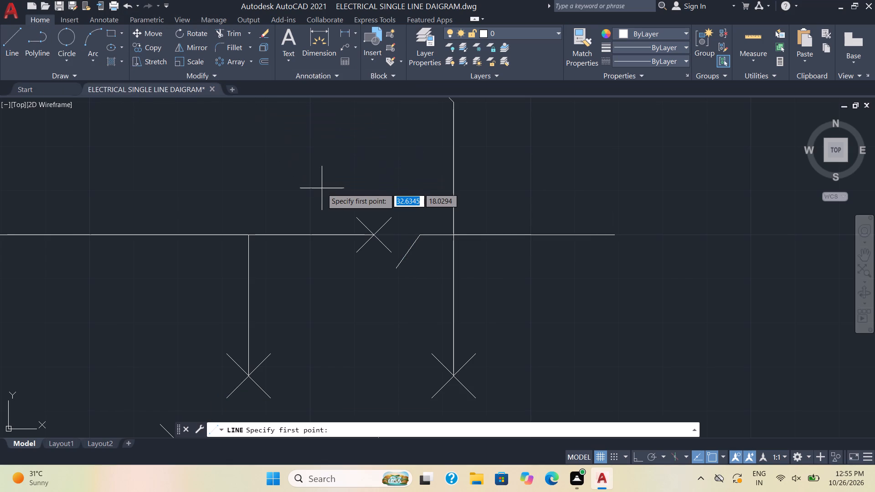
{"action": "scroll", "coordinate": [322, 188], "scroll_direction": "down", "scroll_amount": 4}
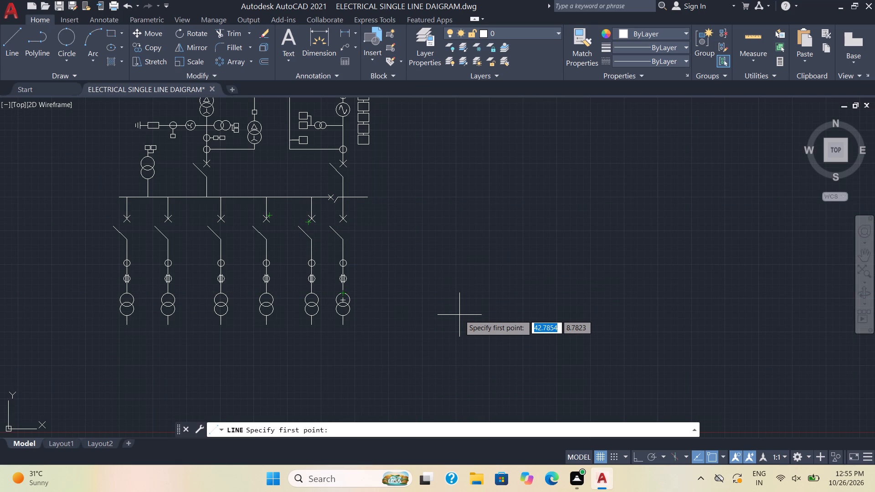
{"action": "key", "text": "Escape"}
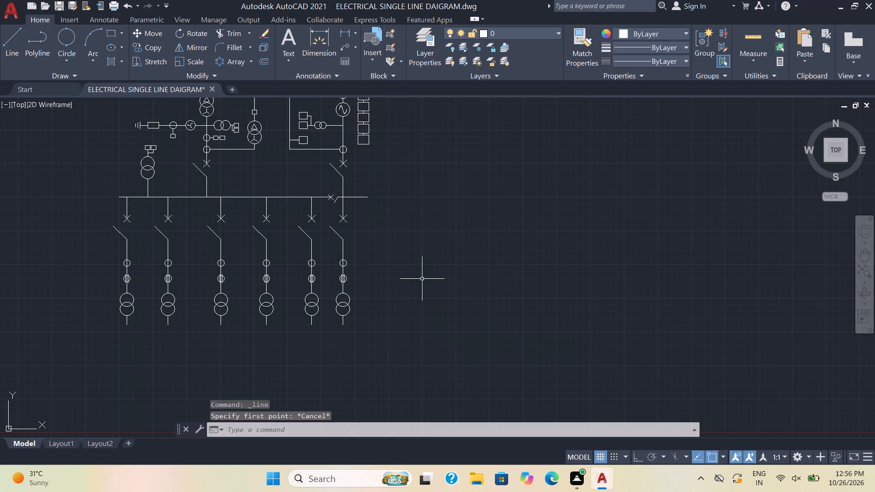
Delete the two overlapping transformer circles and their short connecting lines at the bottom of the fourth feeder from the left.
{"action": "scroll", "coordinate": [390, 302], "scroll_direction": "up", "scroll_amount": 2}
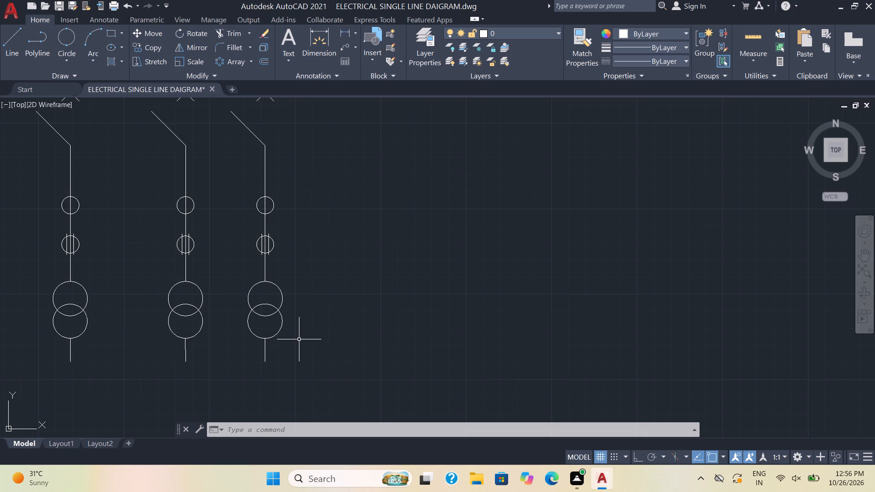
{"action": "scroll", "coordinate": [318, 298], "scroll_direction": "down", "scroll_amount": 1}
{"action": "middle_click_drag", "start_coordinate": [317, 303], "coordinate": [396, 328]}
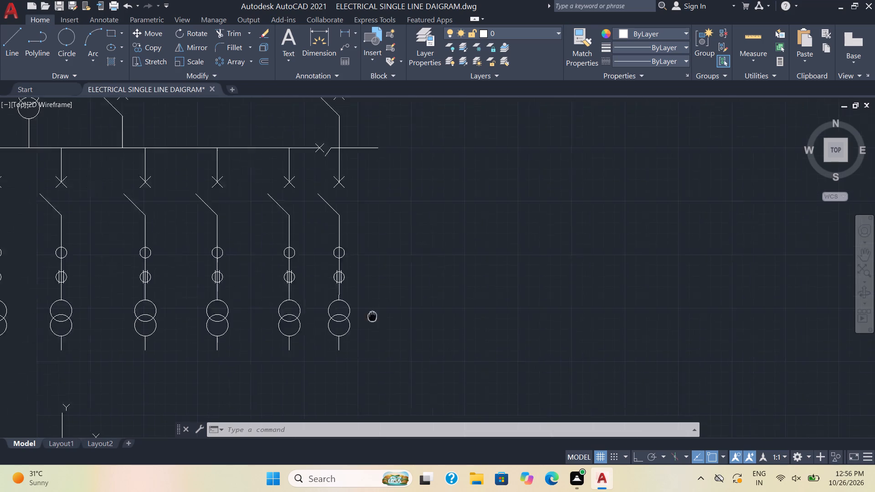
{"action": "middle_click_drag", "start_coordinate": [396, 328], "coordinate": [530, 341]}
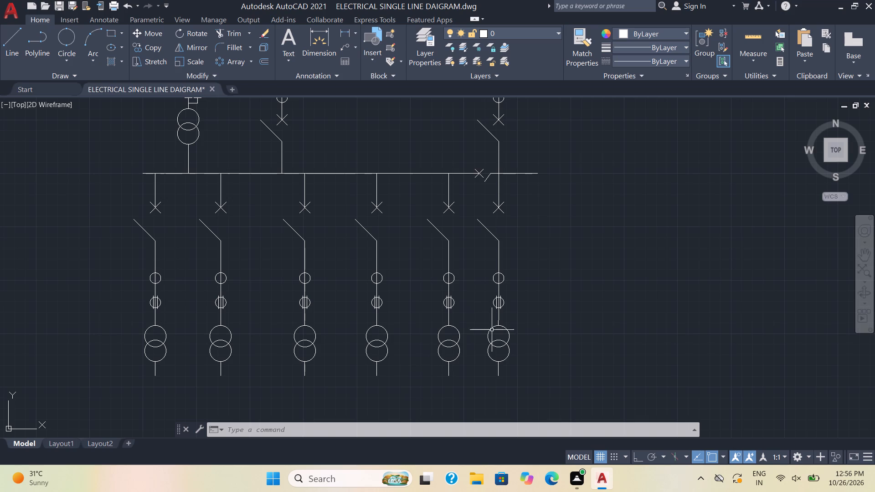
{"action": "left_click", "coordinate": [398, 381]}
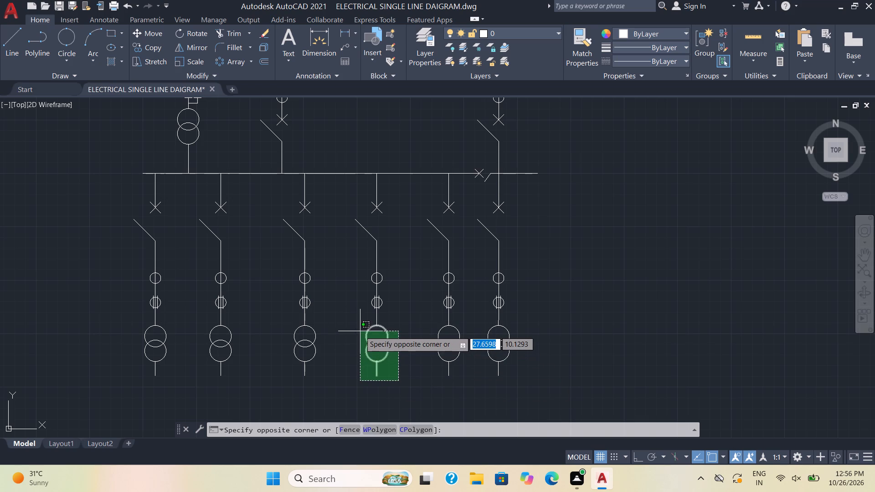
{"action": "left_click", "coordinate": [359, 323]}
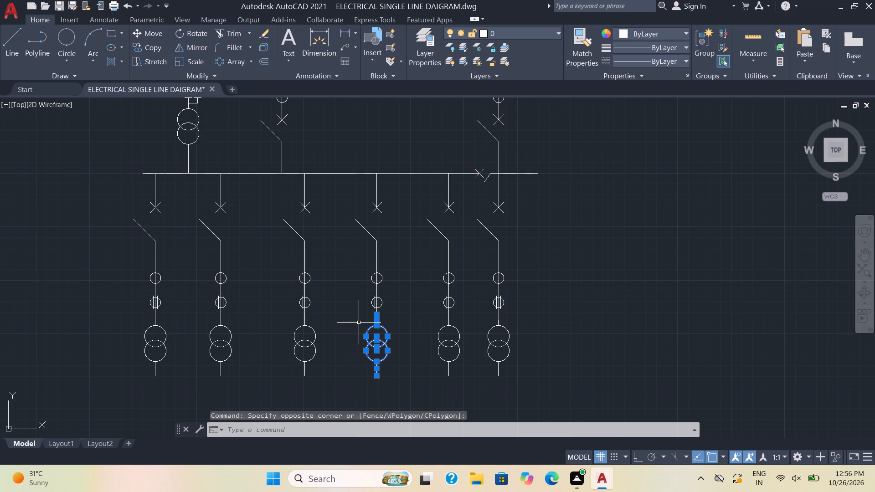
{"action": "key", "text": "Delete"}
Draw a vertical line about 0.78 units long straight down from the open lower end of the fourth feeder.
{"action": "scroll", "coordinate": [359, 323], "scroll_direction": "down", "scroll_amount": 1}
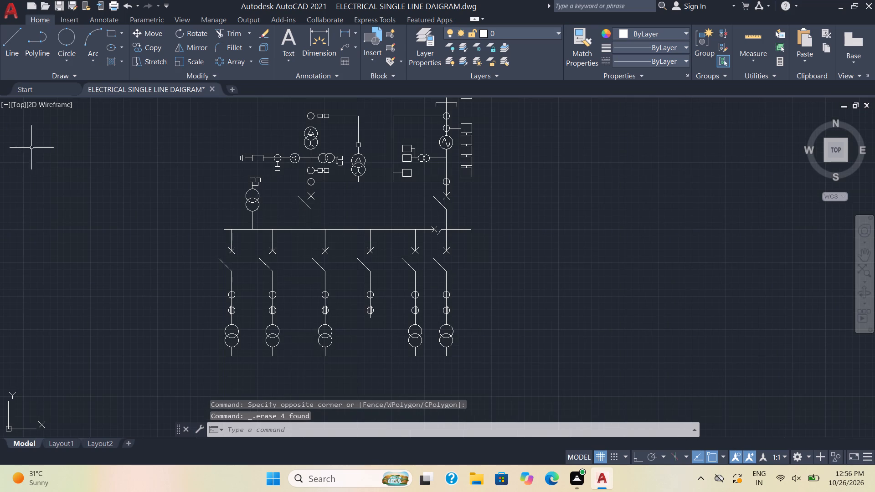
{"action": "left_click", "coordinate": [14, 48]}
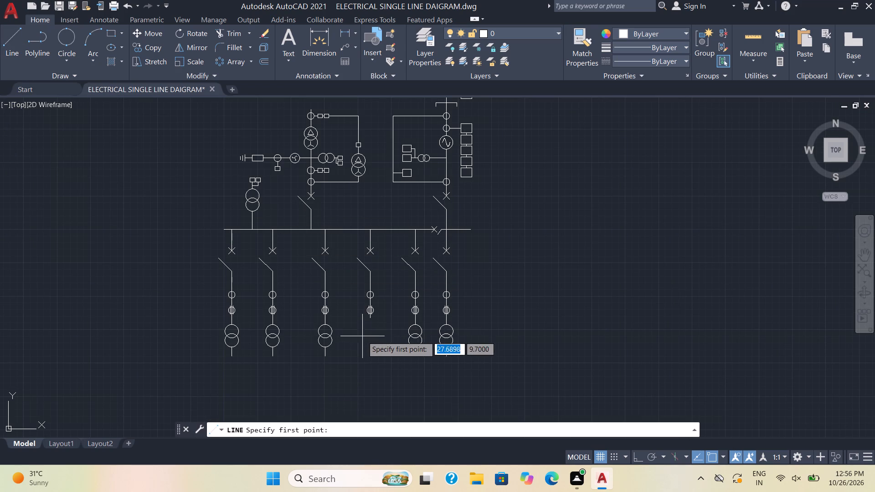
{"action": "scroll", "coordinate": [367, 320], "scroll_direction": "up", "scroll_amount": 2}
{"action": "left_click", "coordinate": [371, 316]}
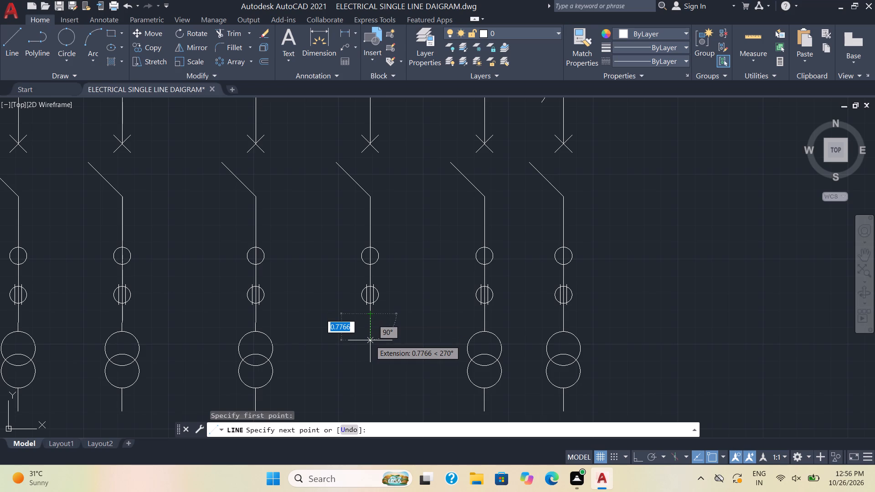
{"action": "left_click", "coordinate": [370, 340]}
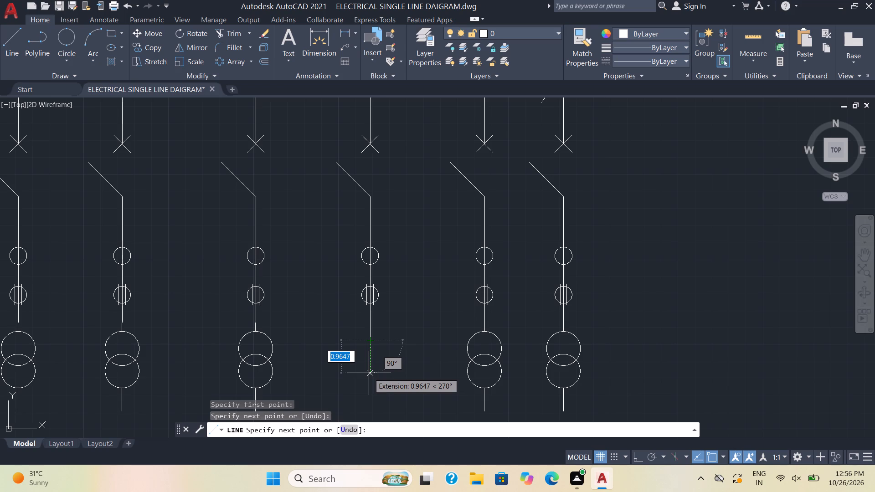
{"action": "key", "text": "Escape"}
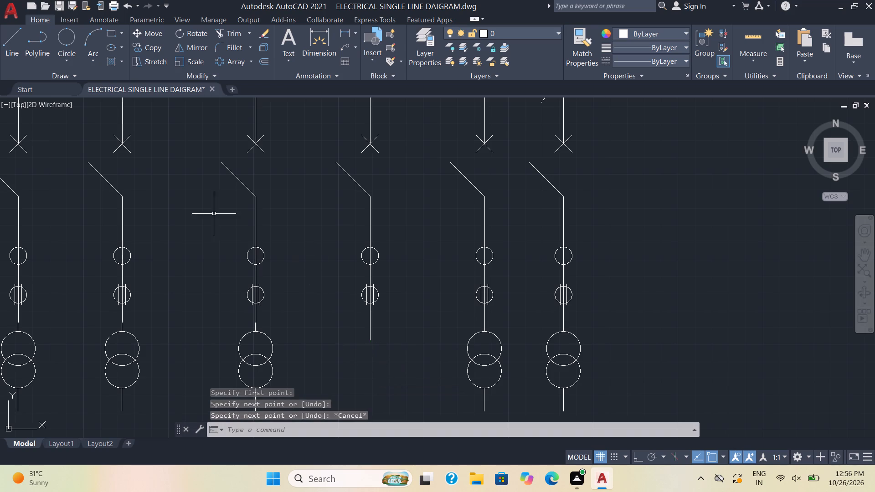
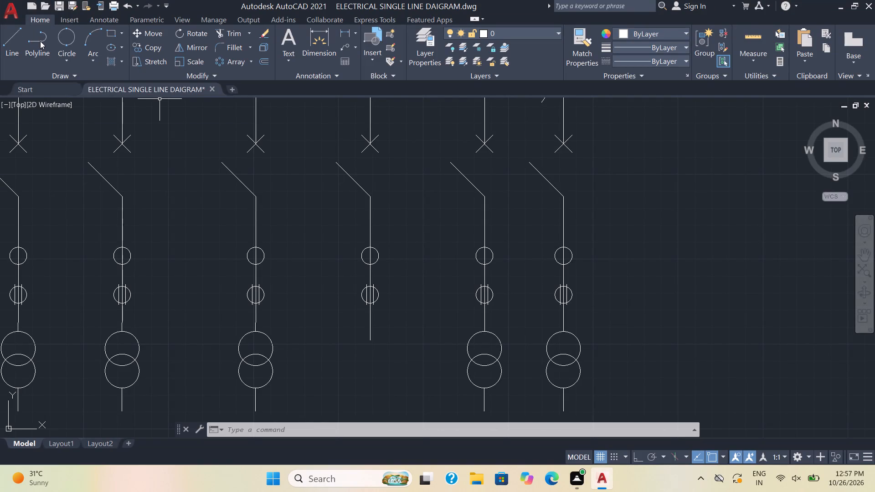
Draw an upright three-sided polygon, circumscribed about a circle, centred on the open lower end of the fourth feeder.
{"action": "left_click", "coordinate": [123, 36]}
{"action": "left_click", "coordinate": [140, 76]}
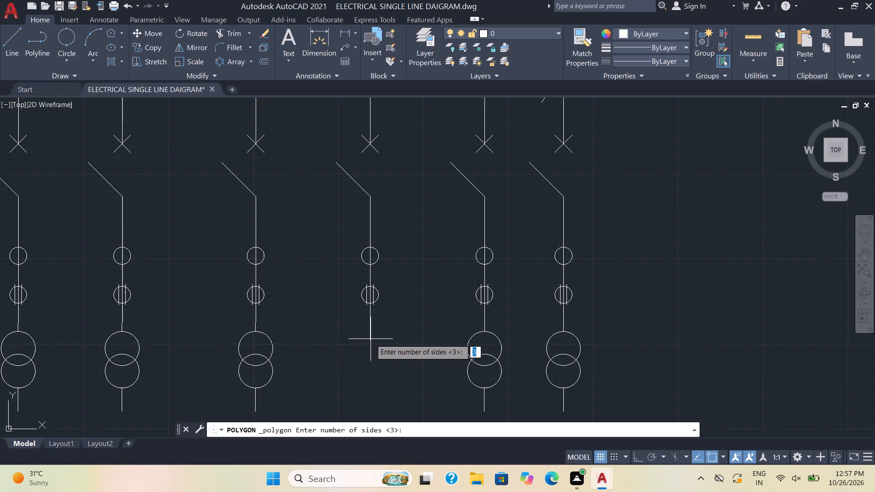
{"action": "key", "text": "3"}
{"action": "key", "text": "Return"}
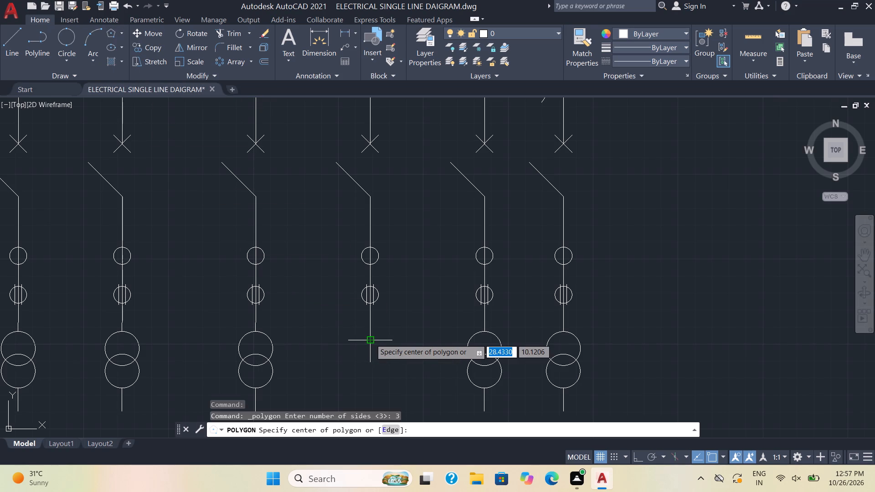
{"action": "left_click", "coordinate": [371, 339]}
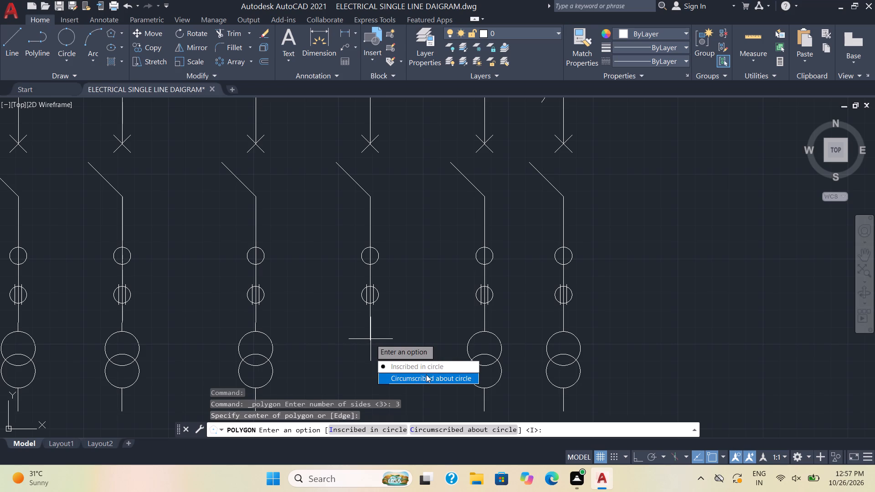
{"action": "left_click_drag", "start_coordinate": [426, 374], "coordinate": [371, 339]}
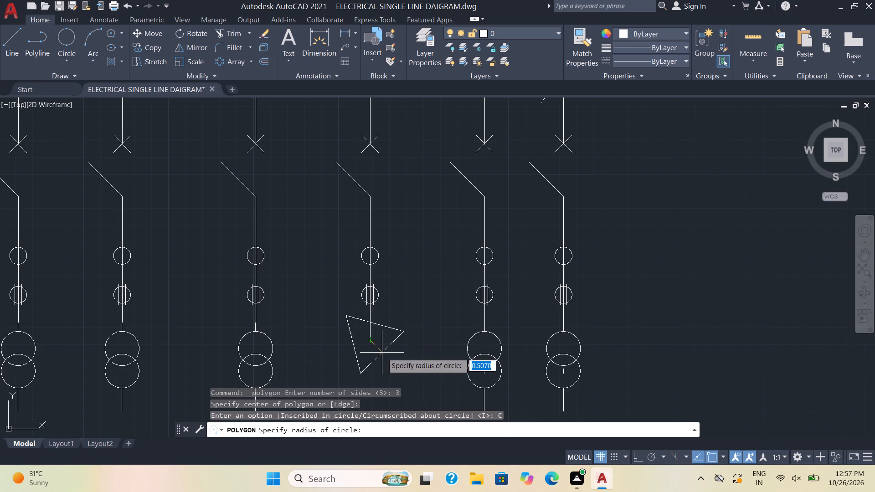
{"action": "left_click", "coordinate": [387, 330]}
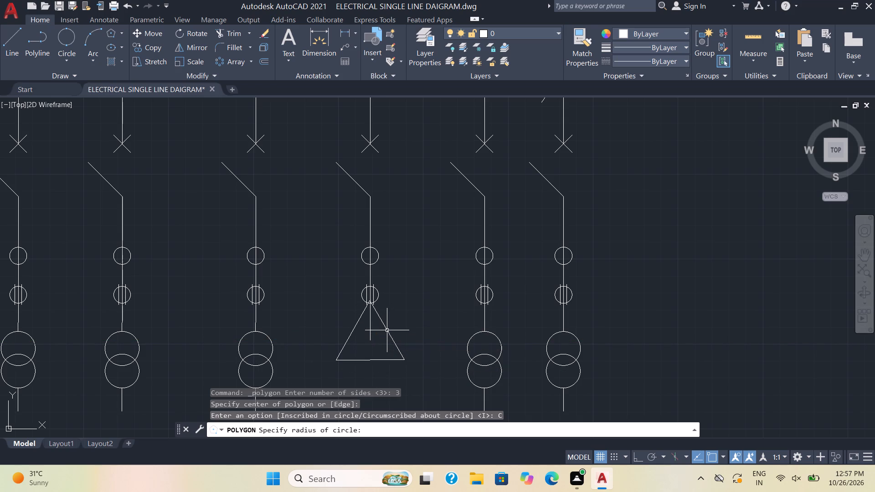
Move the triangle by its top corner down onto the lower end of the fourth feeder line.
{"action": "left_click", "coordinate": [407, 354]}
{"action": "left_click", "coordinate": [387, 348]}
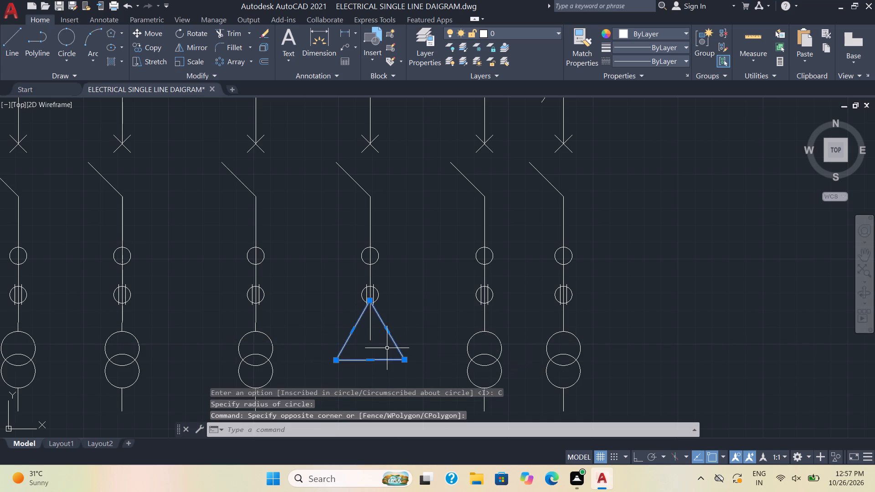
{"action": "key", "text": "m"}
{"action": "key", "text": "Return"}
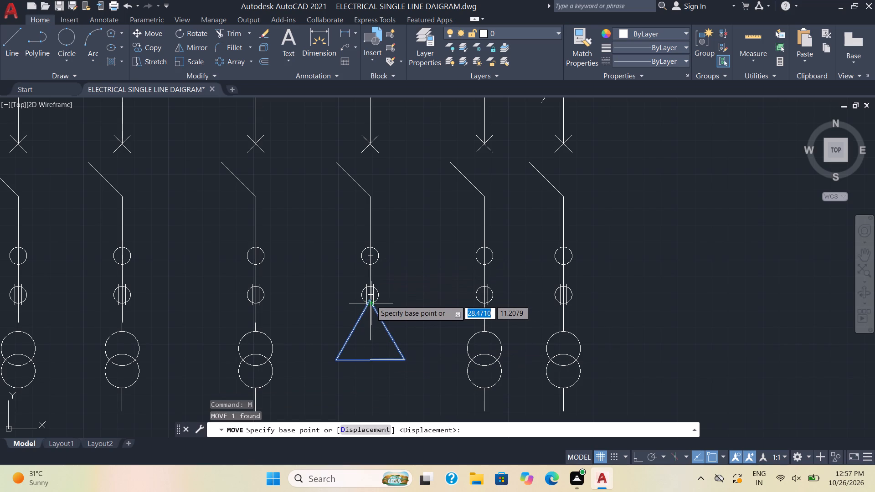
{"action": "left_click", "coordinate": [371, 300]}
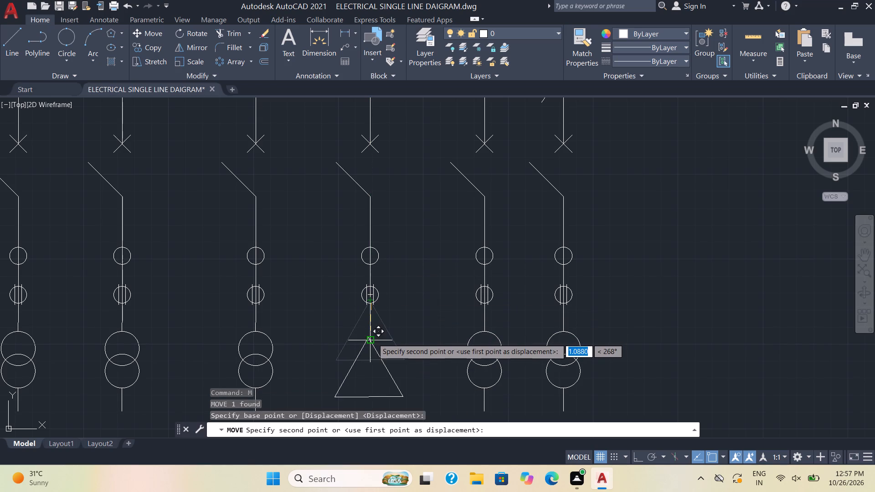
{"action": "scroll", "coordinate": [372, 338], "scroll_direction": "up", "scroll_amount": 3}
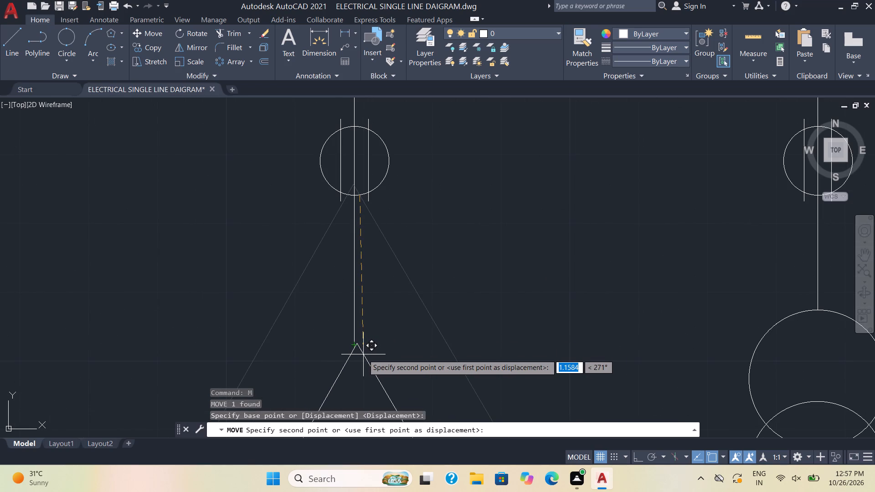
{"action": "scroll", "coordinate": [363, 354], "scroll_direction": "up", "scroll_amount": 1}
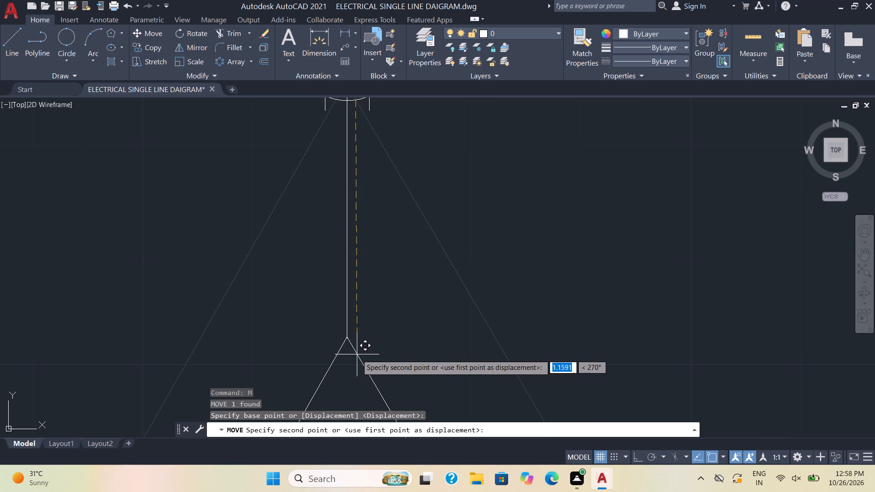
{"action": "left_click", "coordinate": [357, 354]}
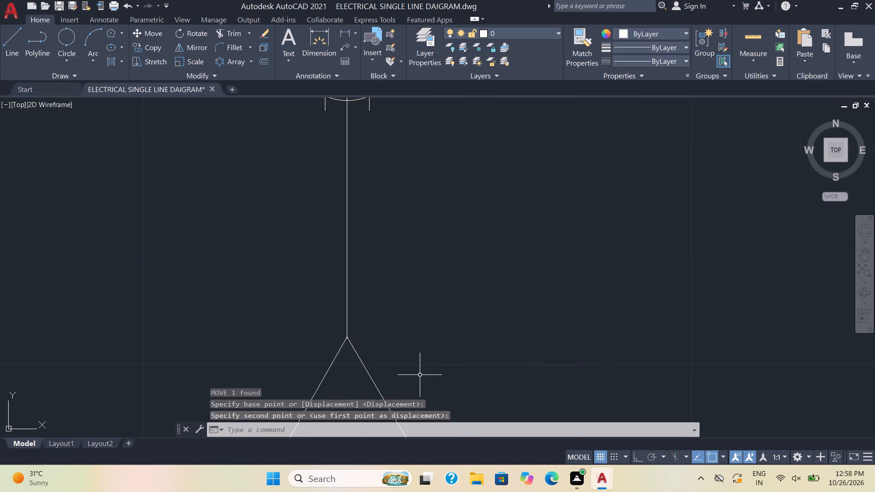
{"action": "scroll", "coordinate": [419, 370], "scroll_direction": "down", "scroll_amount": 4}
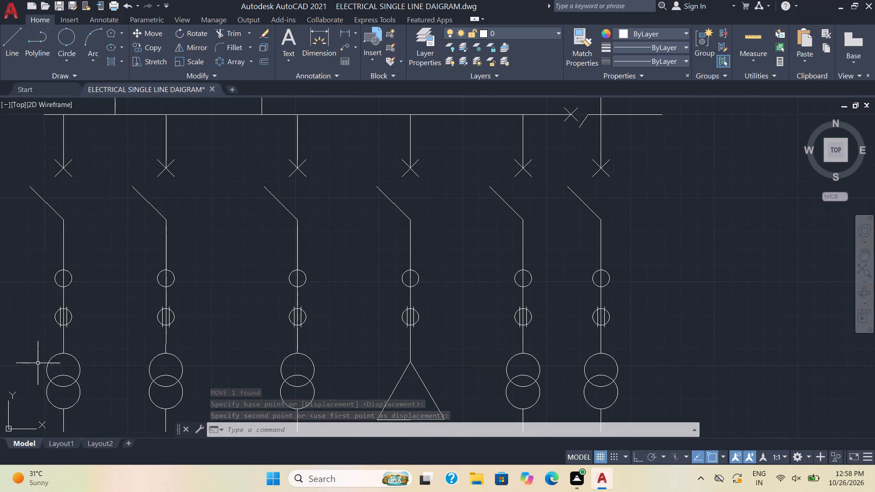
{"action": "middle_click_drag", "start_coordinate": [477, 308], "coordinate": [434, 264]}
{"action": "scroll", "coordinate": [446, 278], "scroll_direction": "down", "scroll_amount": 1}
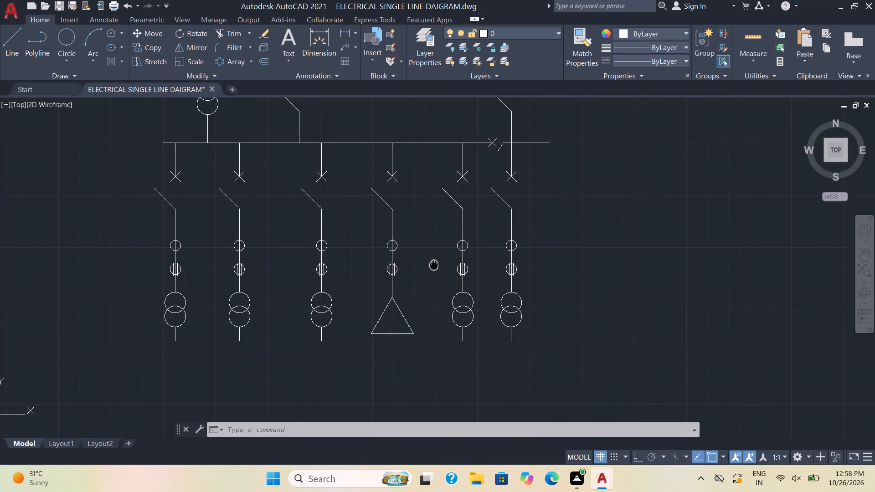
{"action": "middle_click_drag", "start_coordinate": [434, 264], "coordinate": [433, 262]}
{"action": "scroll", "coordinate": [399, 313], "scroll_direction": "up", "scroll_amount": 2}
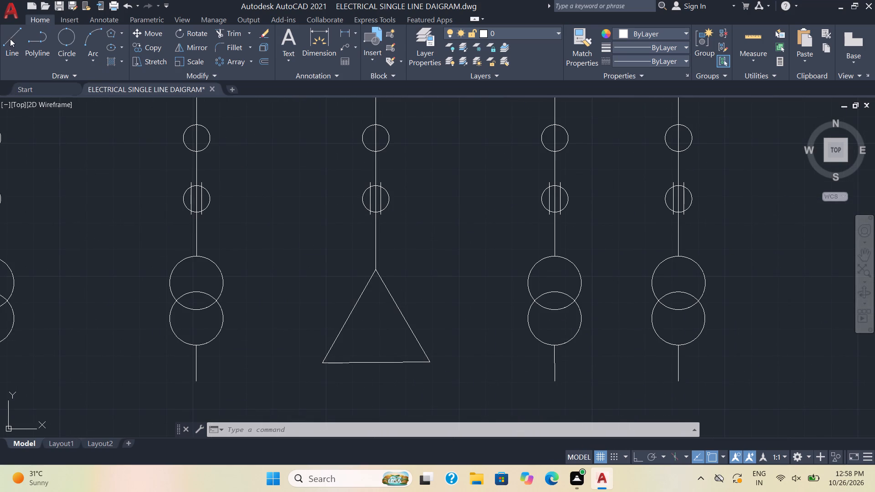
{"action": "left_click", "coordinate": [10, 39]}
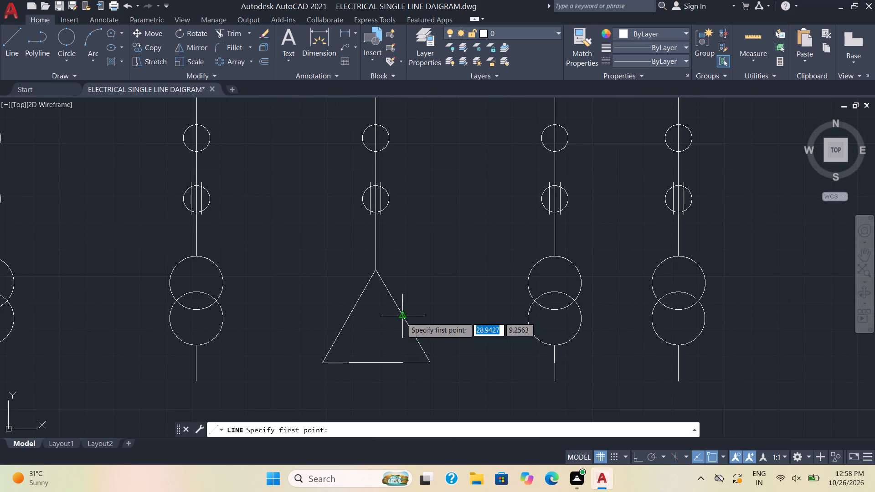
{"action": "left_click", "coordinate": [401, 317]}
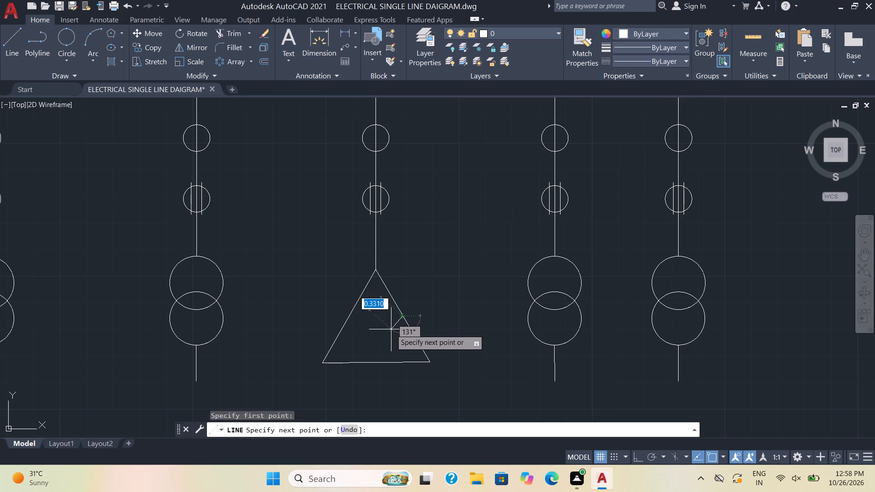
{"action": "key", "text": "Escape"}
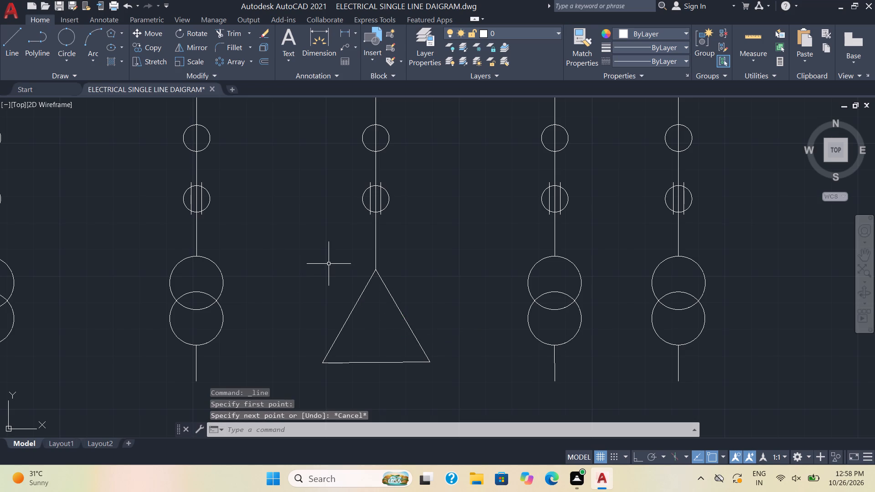
Draw a short slanted line about 0.76 units long at about 31° across the upper part of the triangle's right side.
{"action": "left_click", "coordinate": [8, 45]}
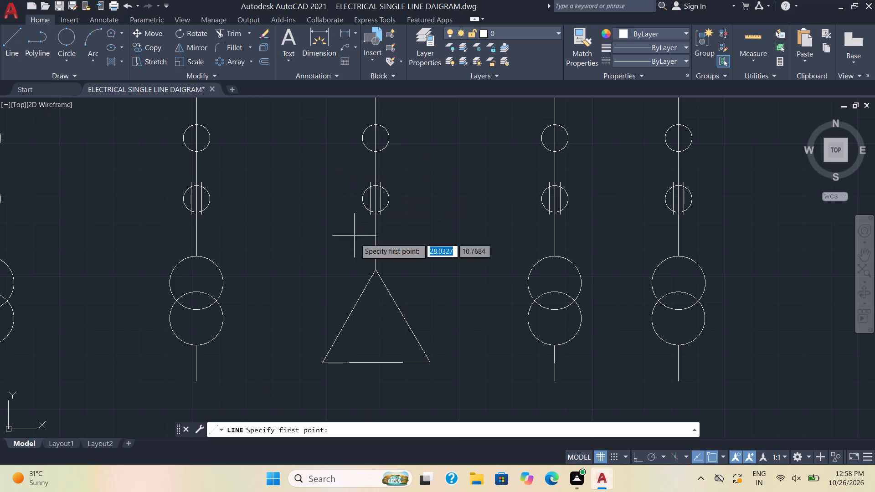
{"action": "left_click", "coordinate": [383, 313]}
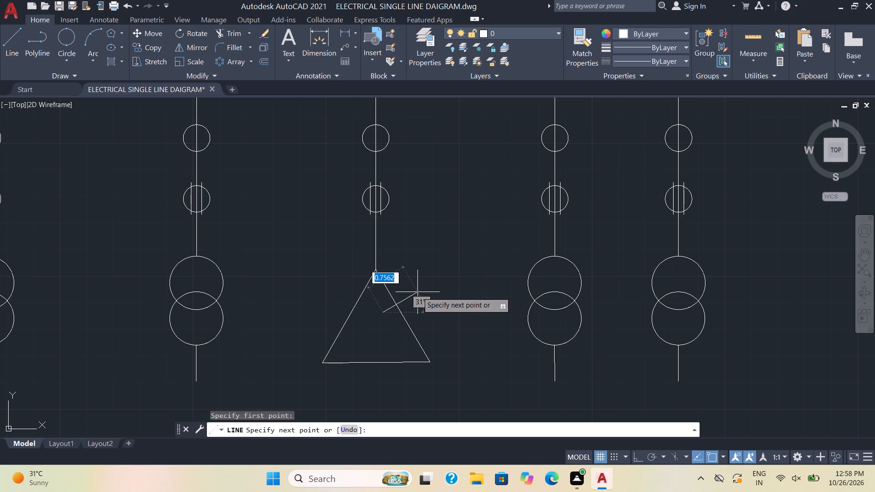
{"action": "left_click", "coordinate": [417, 292]}
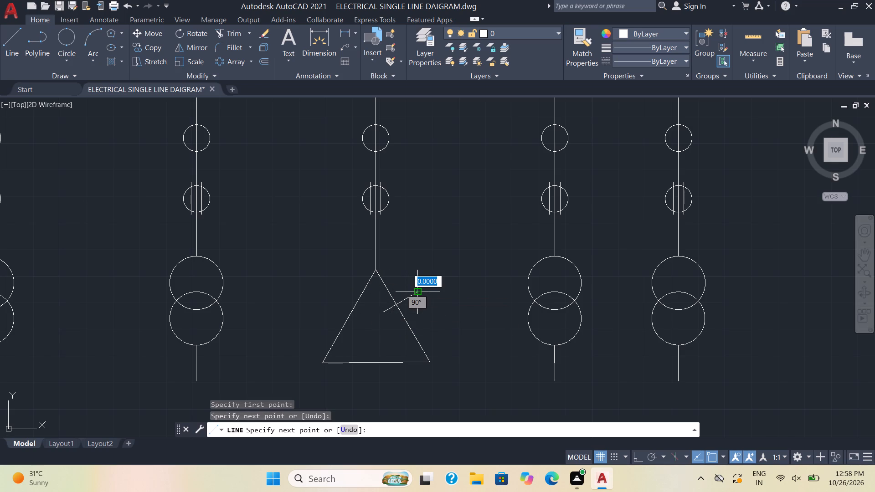
{"action": "key", "text": "Escape"}
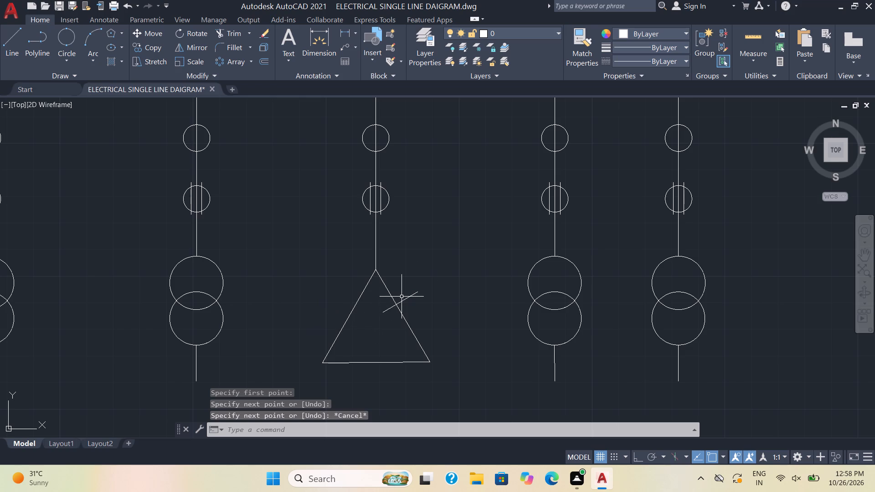
Offset the short slanted line by 0.1 toward its lower right side.
{"action": "left_click", "coordinate": [406, 300]}
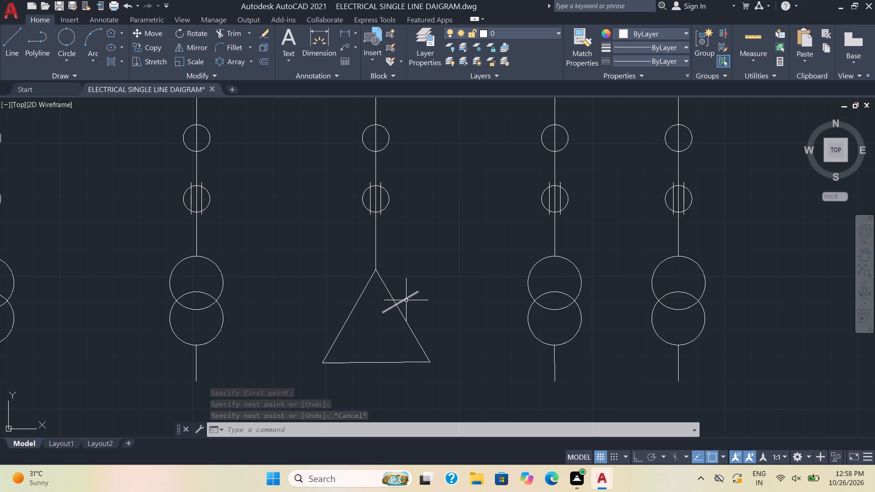
{"action": "key", "text": "o"}
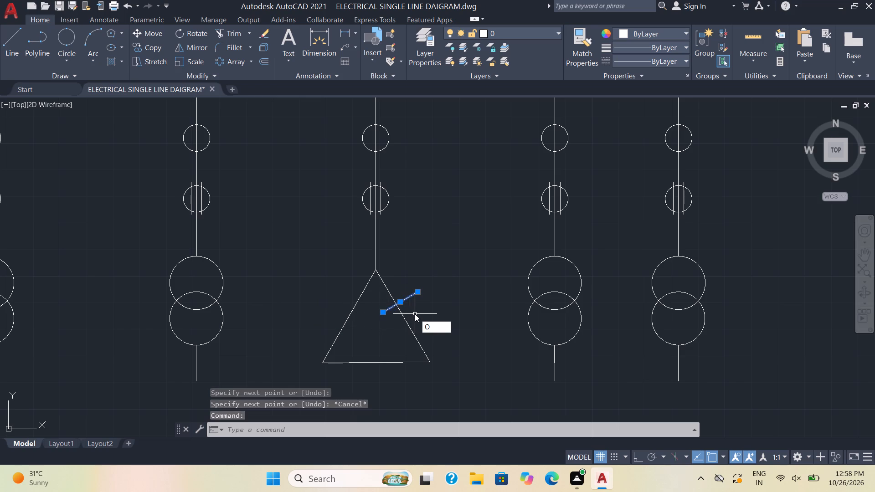
{"action": "key", "text": "Return"}
{"action": "key", "text": "0"}
{"action": "key", "text": "period"}
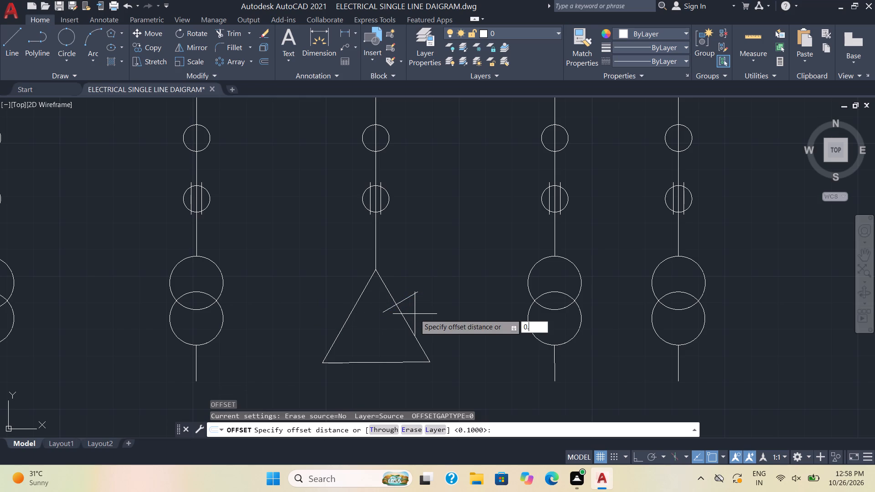
{"action": "key", "text": "1"}
{"action": "key", "text": "Return"}
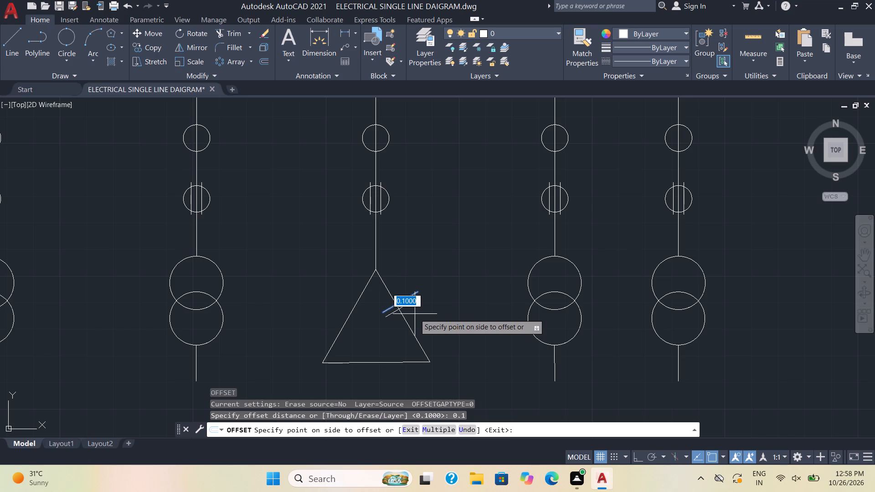
{"action": "left_click", "coordinate": [413, 323]}
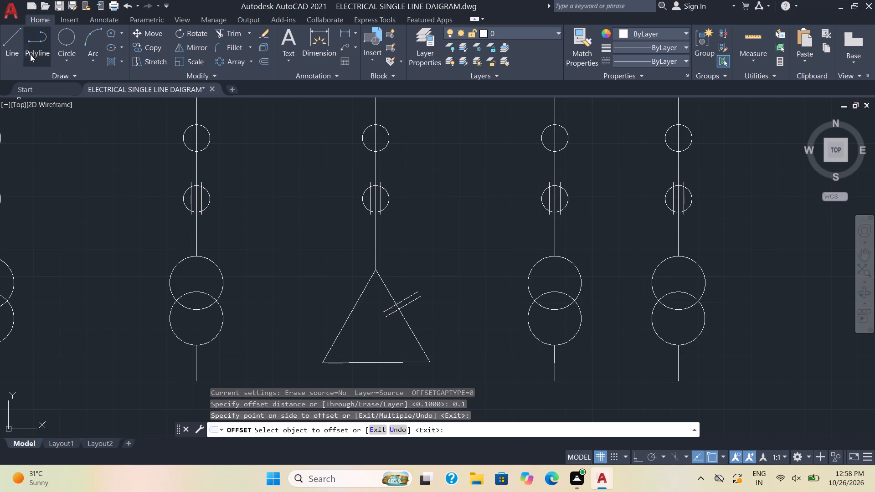
{"action": "key", "text": "Escape"}
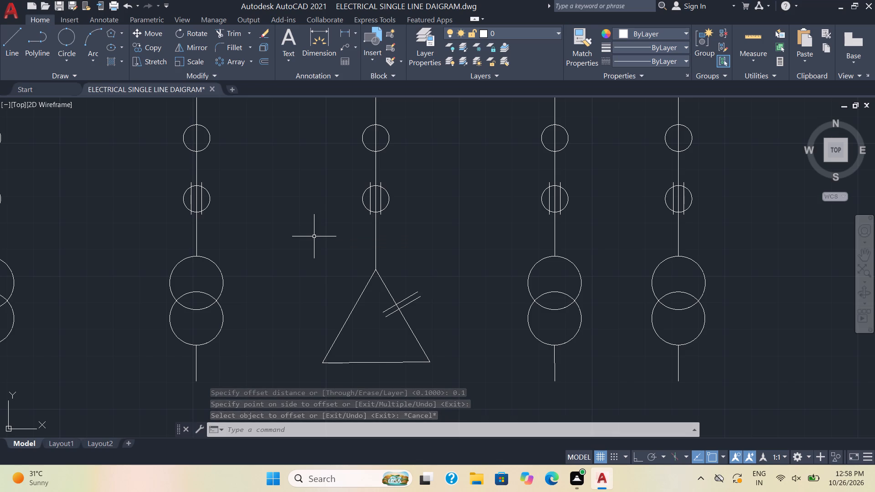
Move the two parallel slanted lines by the upper line's midpoint onto the midpoint of the triangle's right side.
{"action": "left_click", "coordinate": [423, 312]}
{"action": "left_click", "coordinate": [408, 286]}
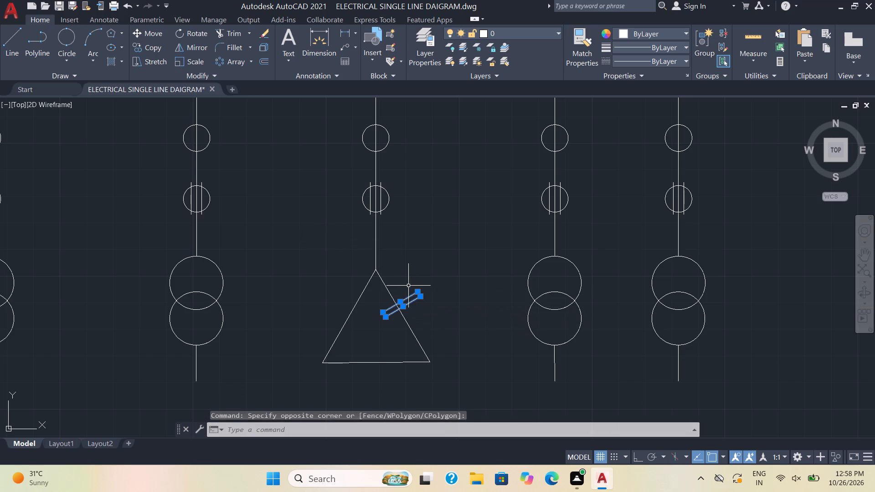
{"action": "key", "text": "m"}
{"action": "key", "text": "Return"}
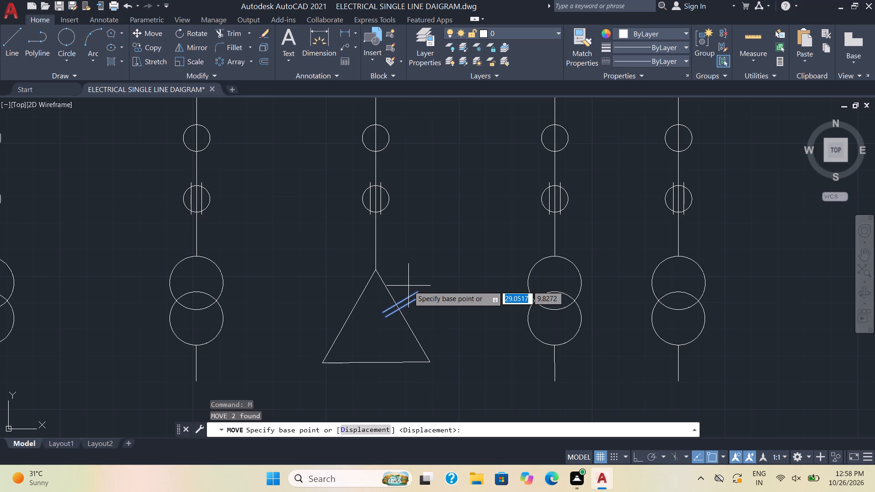
{"action": "scroll", "coordinate": [409, 287], "scroll_direction": "up", "scroll_amount": 3}
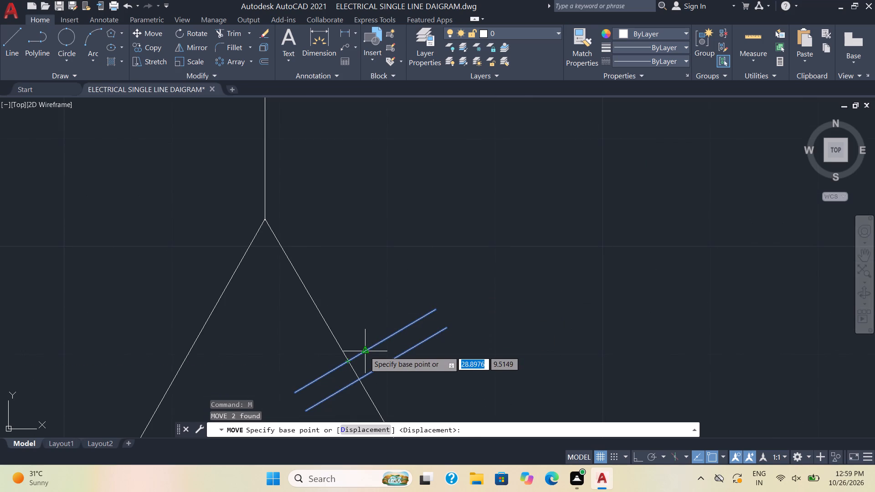
{"action": "left_click", "coordinate": [365, 351]}
{"action": "scroll", "coordinate": [351, 368], "scroll_direction": "down", "scroll_amount": 2}
{"action": "middle_click_drag", "start_coordinate": [359, 373], "coordinate": [343, 287]}
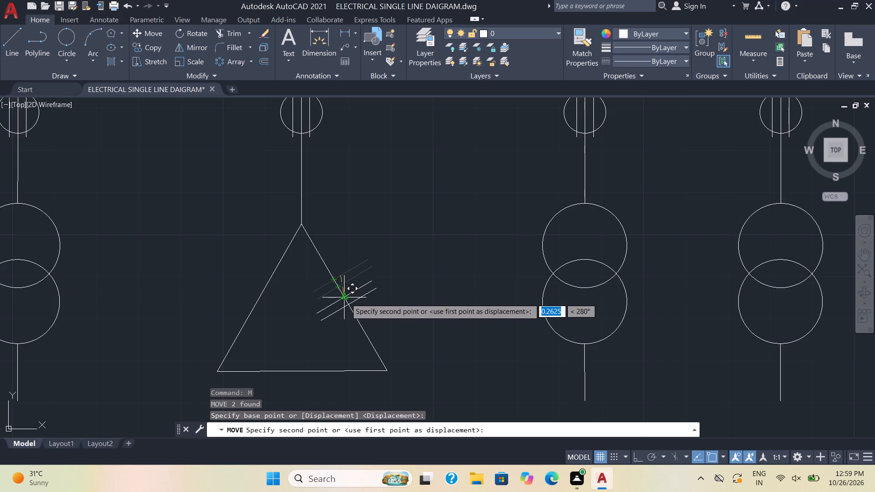
{"action": "left_click", "coordinate": [346, 298]}
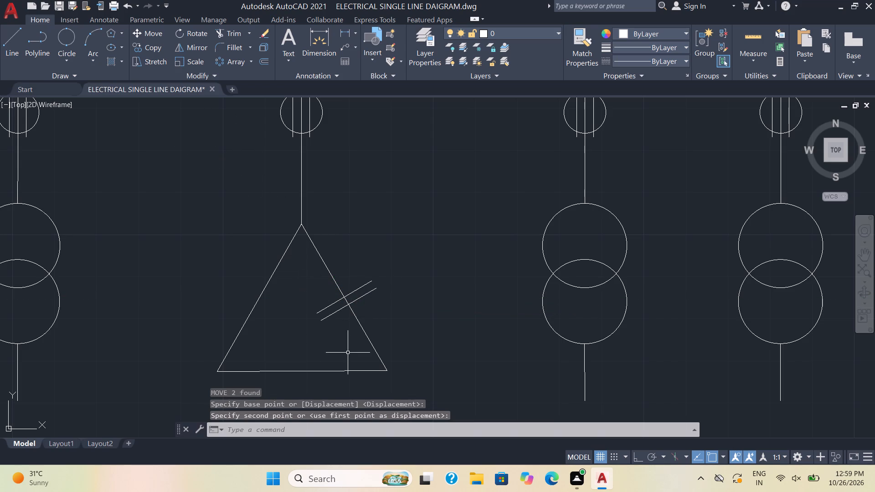
Create a polar array of the two slanted lines on the triangle's right side about a point near the triangle's centre.
{"action": "left_click", "coordinate": [346, 330]}
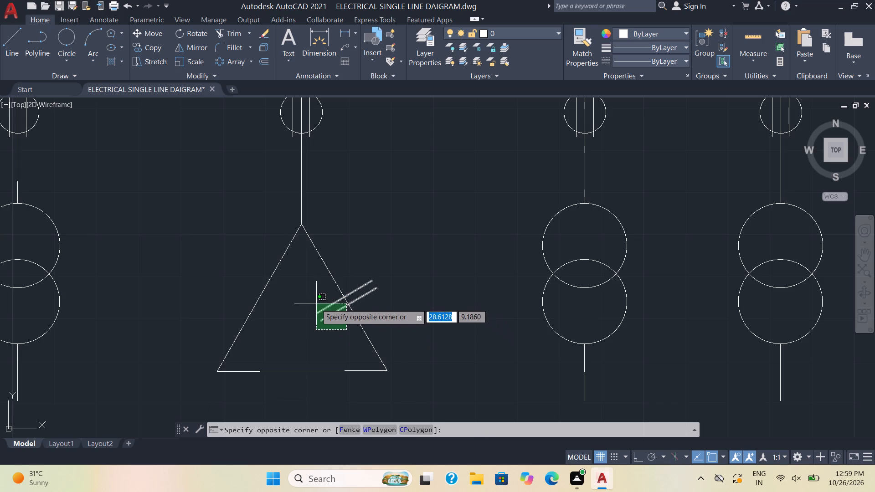
{"action": "left_click", "coordinate": [317, 306]}
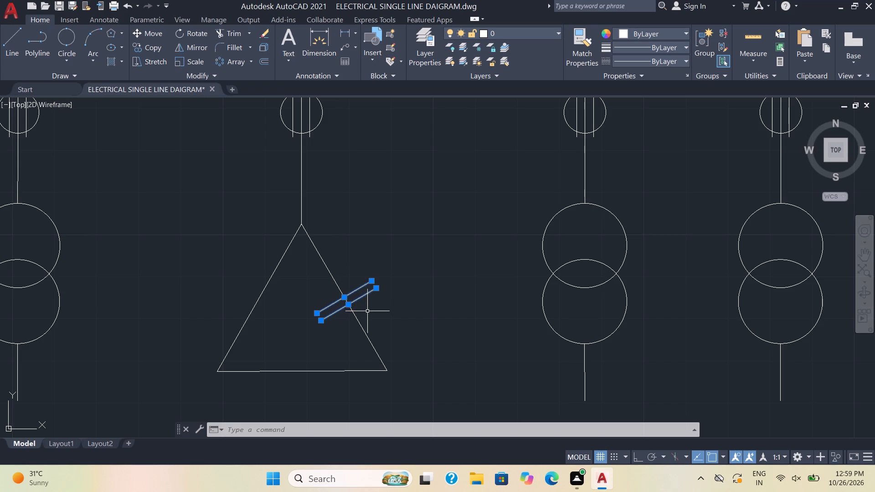
{"action": "left_click", "coordinate": [251, 63]}
{"action": "left_click", "coordinate": [249, 128]}
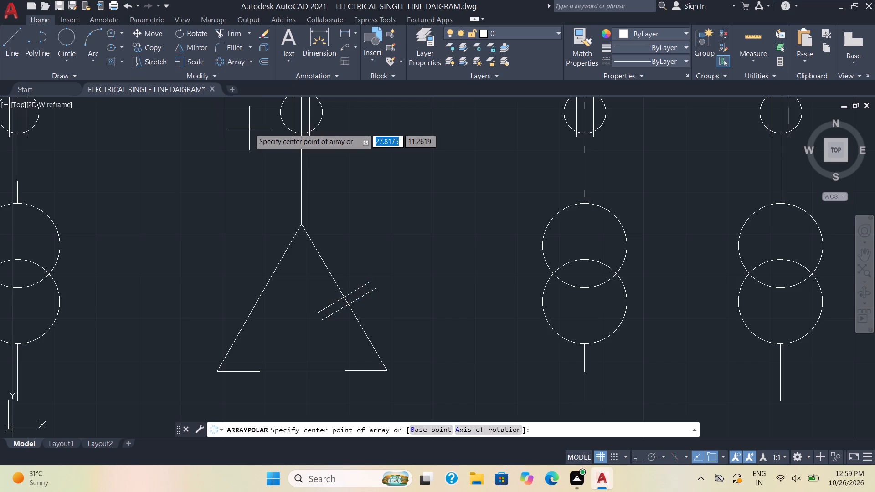
{"action": "left_click", "coordinate": [303, 316]}
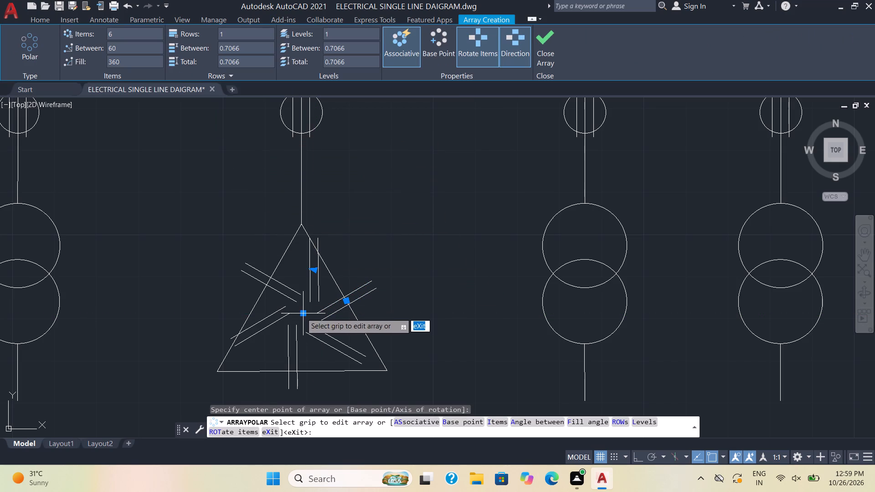
Set the polar array's item count to 3 and finish the array.
{"action": "left_click", "coordinate": [124, 32]}
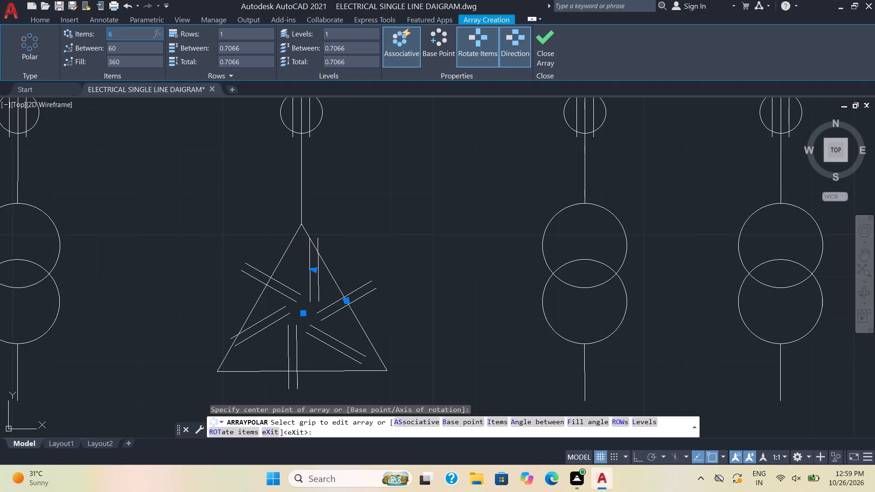
{"action": "key", "text": "Page_Down"}
{"action": "key", "text": "Return"}
{"action": "left_click", "coordinate": [139, 33]}
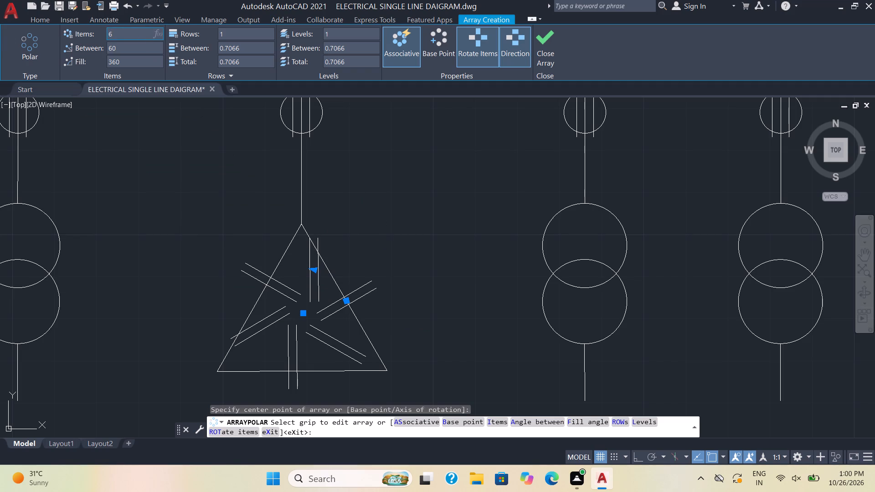
{"action": "key", "text": "BackSpace"}
{"action": "key", "text": "Page_Down"}
{"action": "key", "text": "Return"}
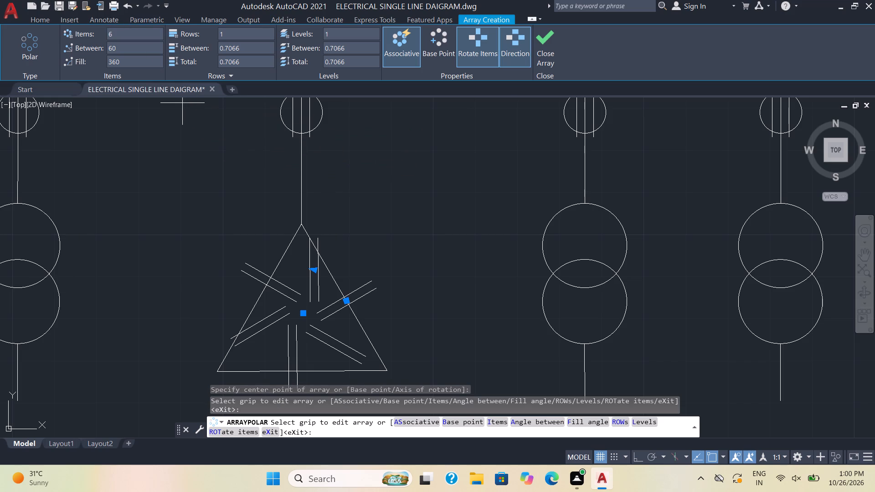
{"action": "left_click", "coordinate": [124, 38]}
{"action": "key", "text": "3"}
{"action": "key", "text": "space"}
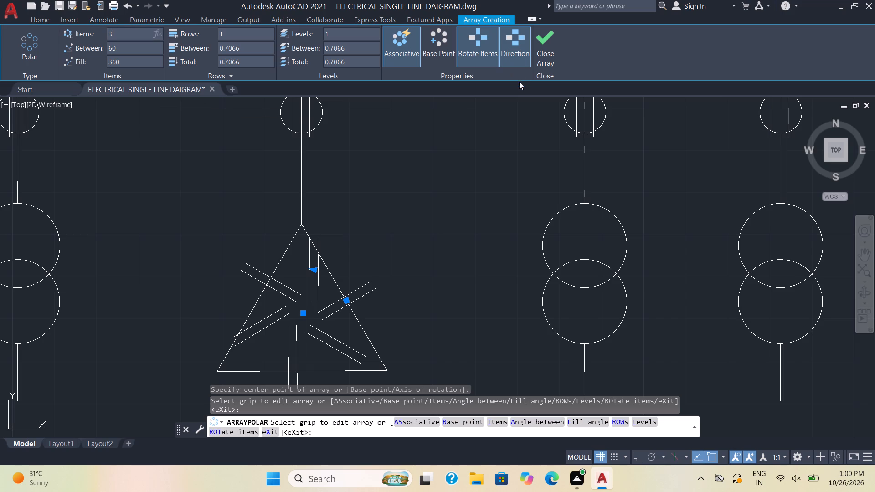
{"action": "key", "text": "Return"}
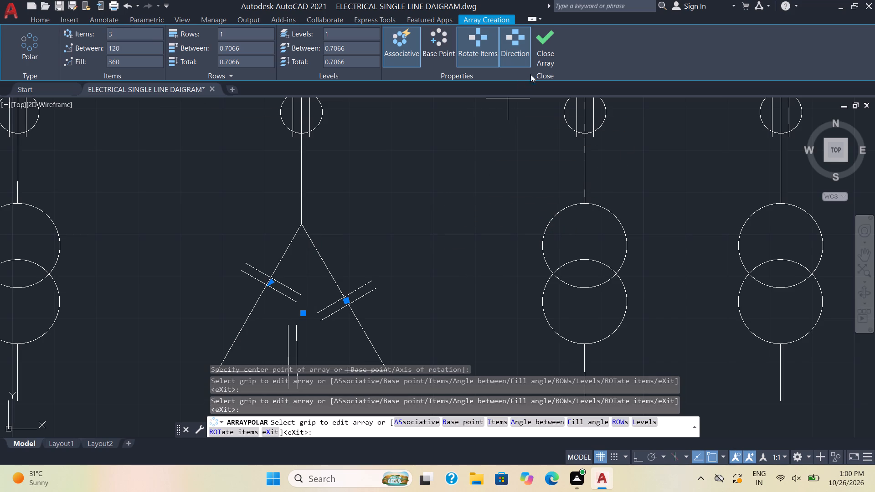
{"action": "left_click", "coordinate": [546, 50]}
Explode the polar array of paired lines into separate lines.
{"action": "scroll", "coordinate": [458, 221], "scroll_direction": "down", "scroll_amount": 2}
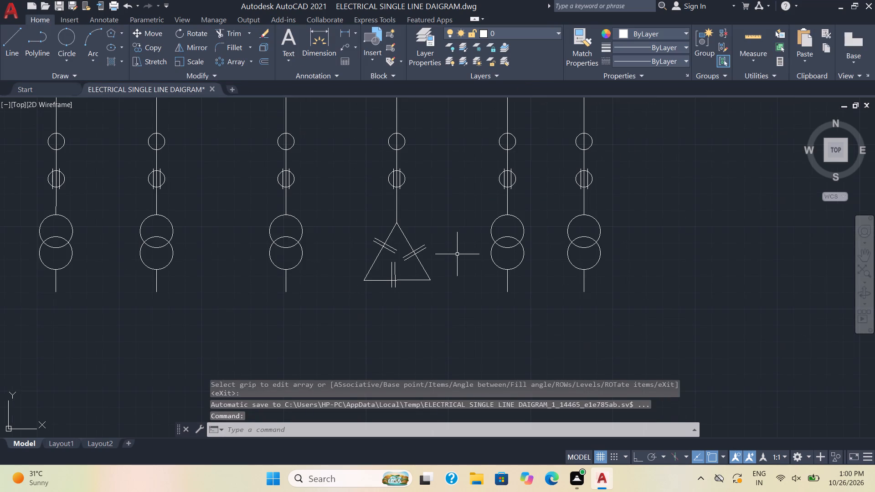
{"action": "scroll", "coordinate": [457, 257], "scroll_direction": "up", "scroll_amount": 2}
{"action": "middle_click_drag", "start_coordinate": [457, 257], "coordinate": [462, 209]}
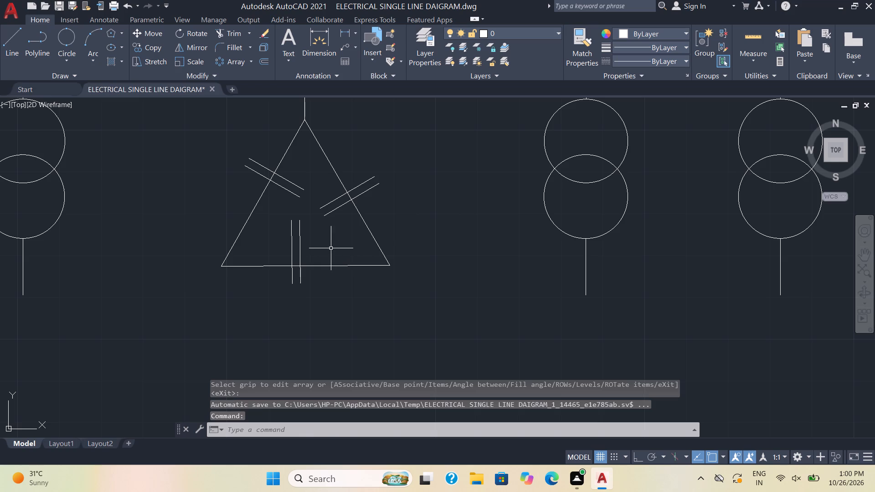
{"action": "left_click", "coordinate": [323, 250]}
{"action": "left_click", "coordinate": [281, 236]}
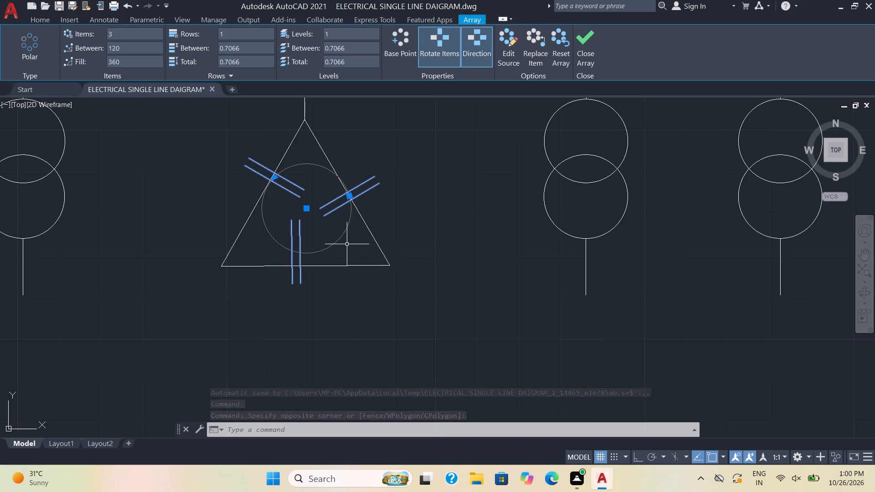
{"action": "key", "text": "x"}
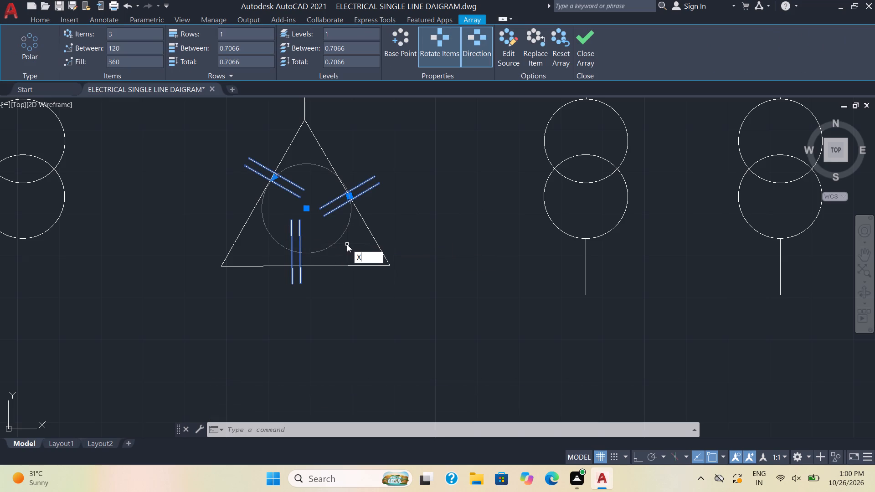
{"action": "key", "text": "Return"}
Move the vertical line pair by its right line's midpoint onto the midpoint of the triangle's base.
{"action": "left_click", "coordinate": [315, 246]}
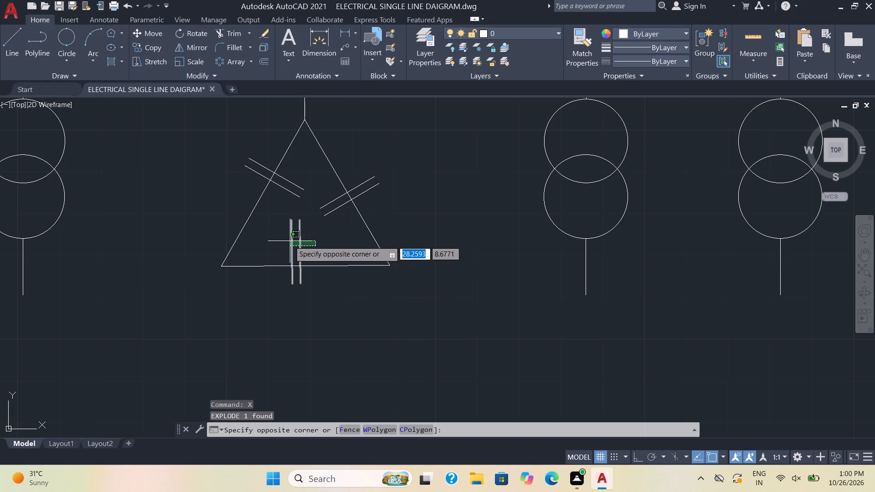
{"action": "left_click", "coordinate": [288, 241]}
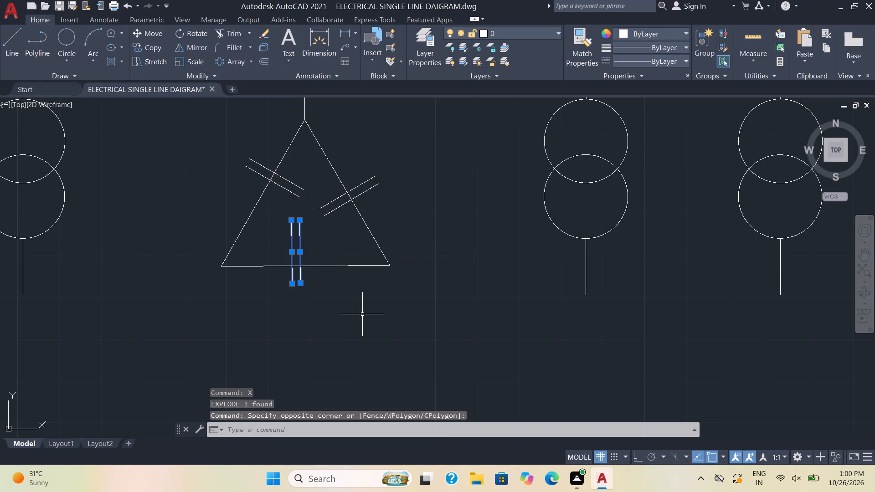
{"action": "key", "text": "m"}
{"action": "key", "text": "Return"}
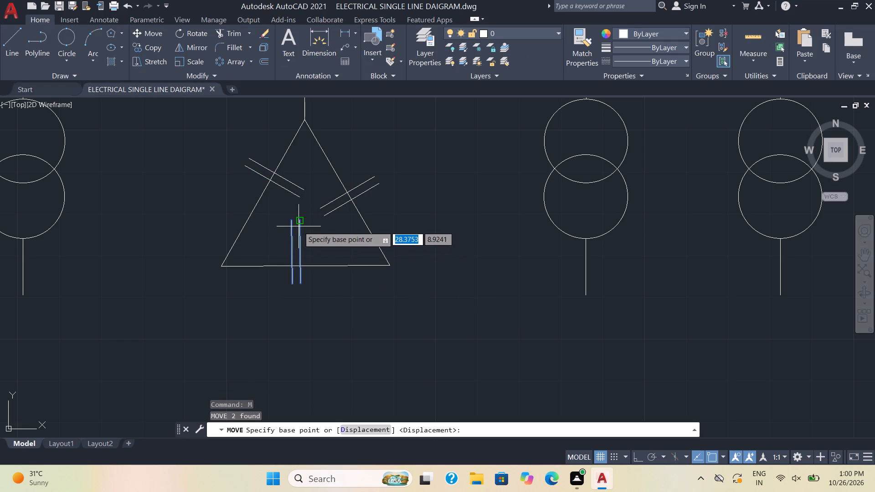
{"action": "left_click", "coordinate": [299, 249]}
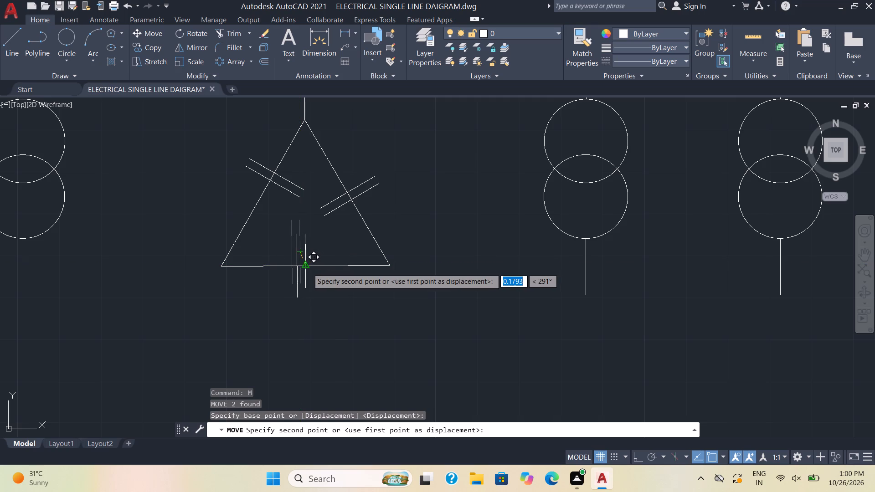
{"action": "scroll", "coordinate": [309, 269], "scroll_direction": "up", "scroll_amount": 3}
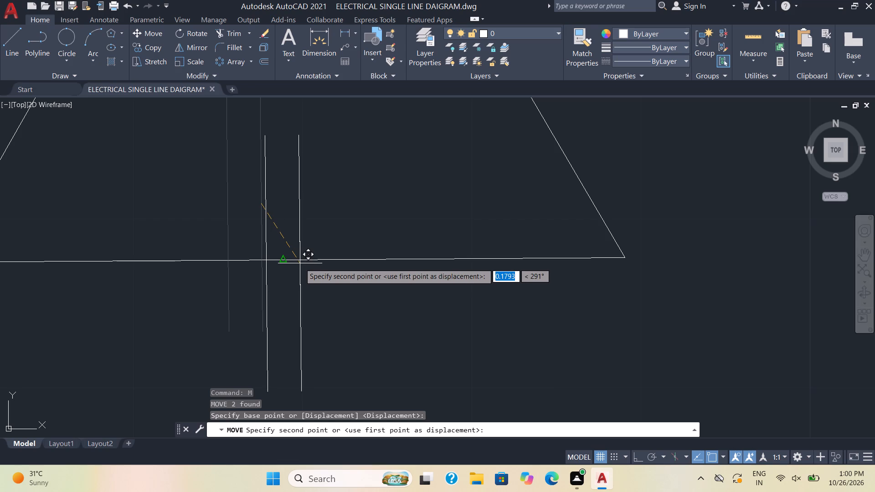
{"action": "left_click", "coordinate": [300, 261]}
{"action": "scroll", "coordinate": [318, 269], "scroll_direction": "down", "scroll_amount": 4}
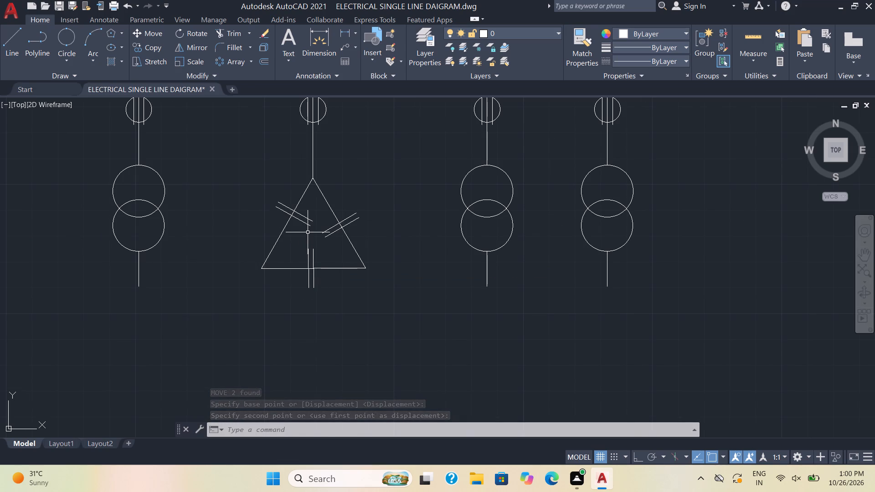
Move the slanted pair on the triangle's left side by its lower line's midpoint onto the midpoint of that side.
{"action": "left_click", "coordinate": [310, 231]}
{"action": "left_click", "coordinate": [304, 215]}
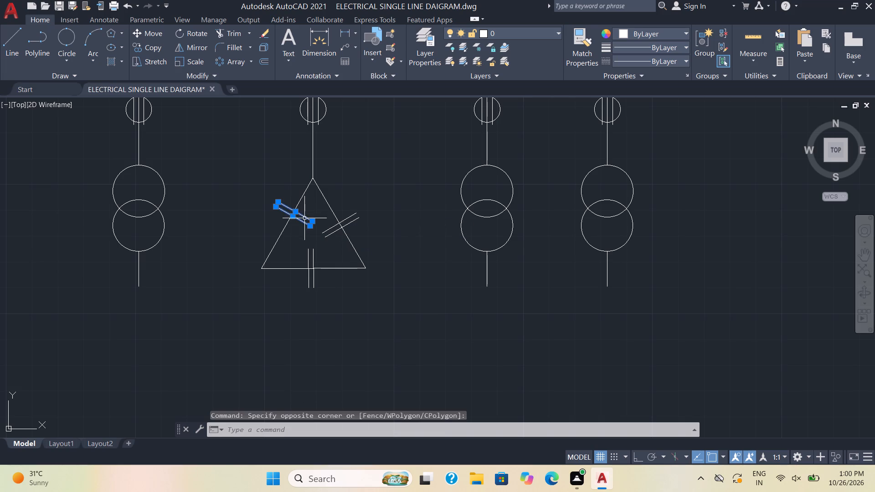
{"action": "key", "text": "m"}
{"action": "key", "text": "Return"}
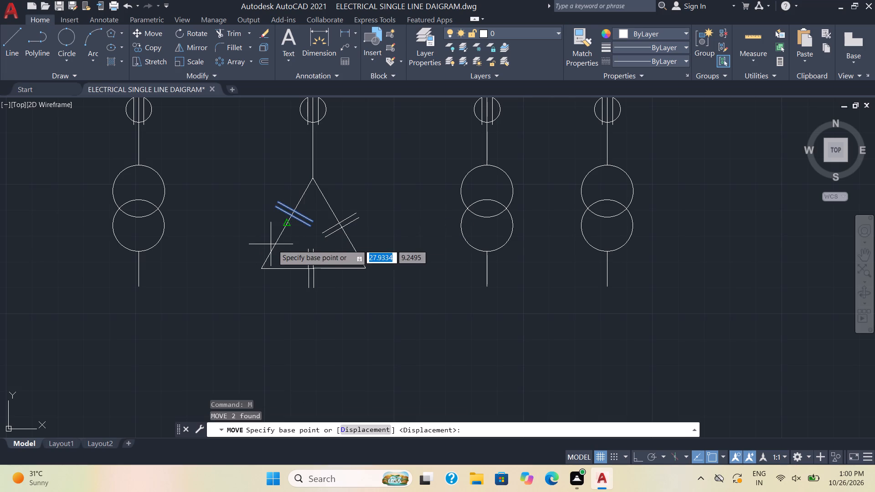
{"action": "left_click", "coordinate": [291, 217]}
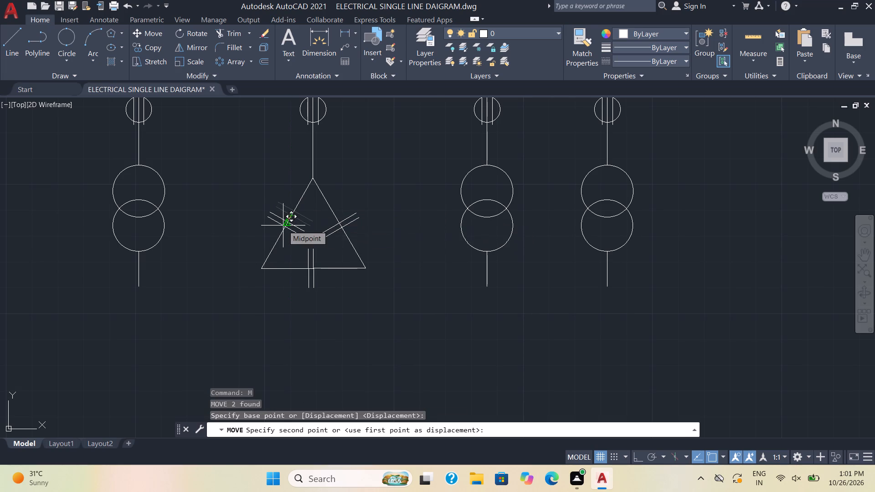
{"action": "scroll", "coordinate": [283, 225], "scroll_direction": "up", "scroll_amount": 3}
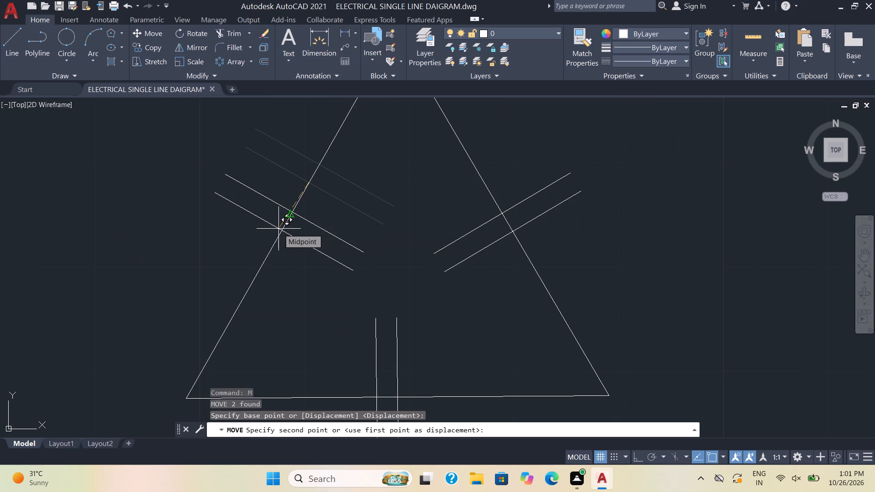
{"action": "left_click", "coordinate": [278, 229]}
{"action": "scroll", "coordinate": [467, 282], "scroll_direction": "down", "scroll_amount": 3}
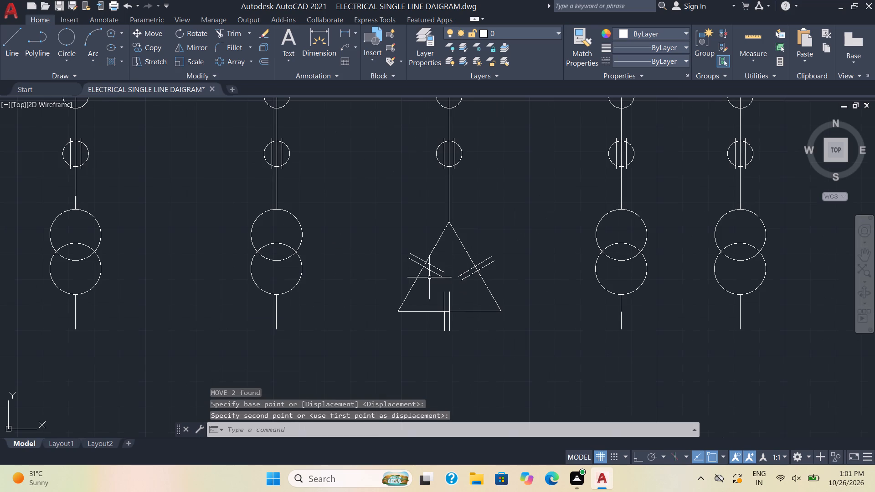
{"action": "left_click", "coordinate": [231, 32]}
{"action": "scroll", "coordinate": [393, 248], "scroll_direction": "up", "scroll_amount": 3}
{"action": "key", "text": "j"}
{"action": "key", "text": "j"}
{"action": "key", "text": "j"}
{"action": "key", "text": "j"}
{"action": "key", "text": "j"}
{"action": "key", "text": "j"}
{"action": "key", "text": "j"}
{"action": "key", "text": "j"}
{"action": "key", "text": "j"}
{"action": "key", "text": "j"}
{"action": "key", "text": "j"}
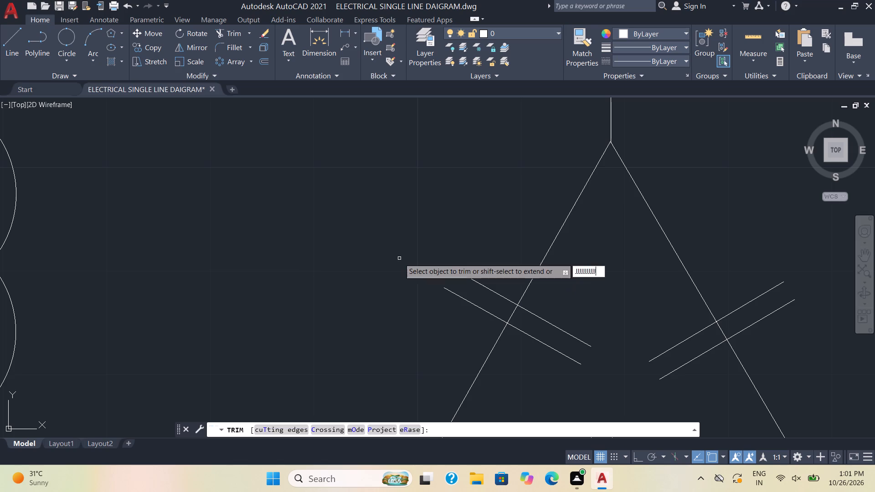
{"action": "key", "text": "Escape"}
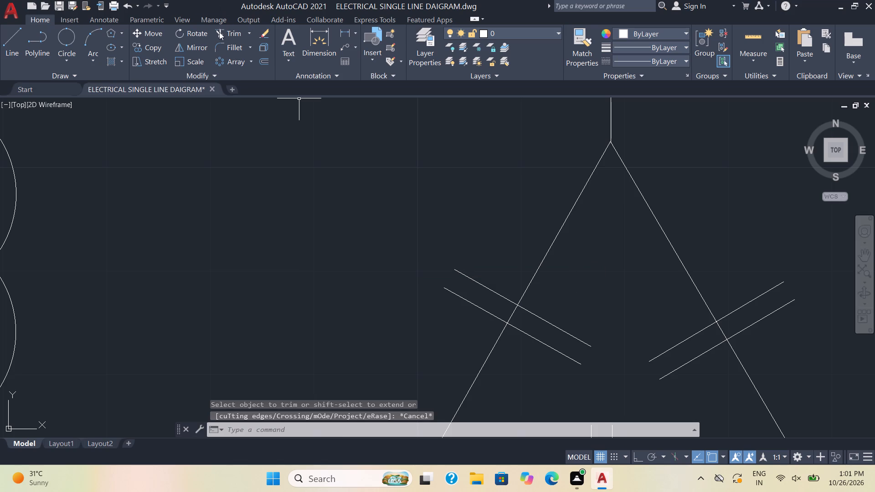
Trim away the segments of the triangle's three sides lying between each pair of parallel lines.
{"action": "left_click", "coordinate": [221, 32]}
{"action": "left_click", "coordinate": [513, 316]}
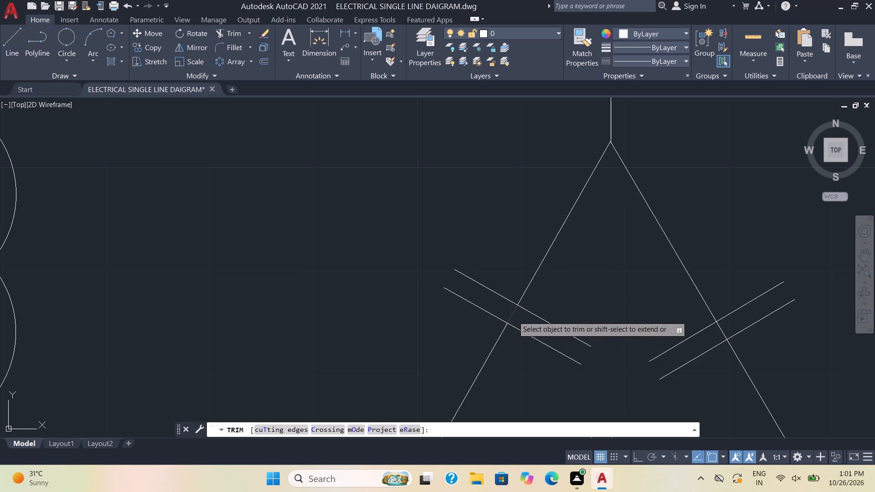
{"action": "left_click", "coordinate": [717, 327]}
{"action": "scroll", "coordinate": [655, 338], "scroll_direction": "down", "scroll_amount": 2}
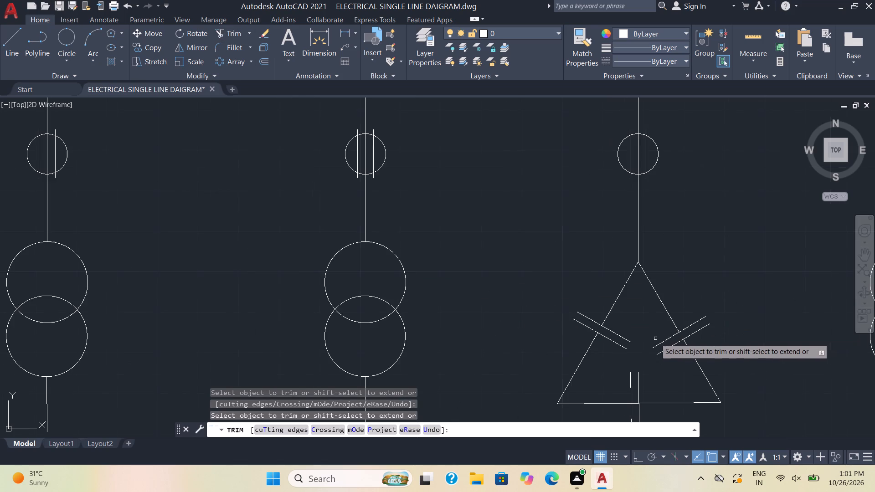
{"action": "middle_click_drag", "start_coordinate": [636, 354], "coordinate": [610, 246]}
{"action": "scroll", "coordinate": [594, 259], "scroll_direction": "up", "scroll_amount": 3}
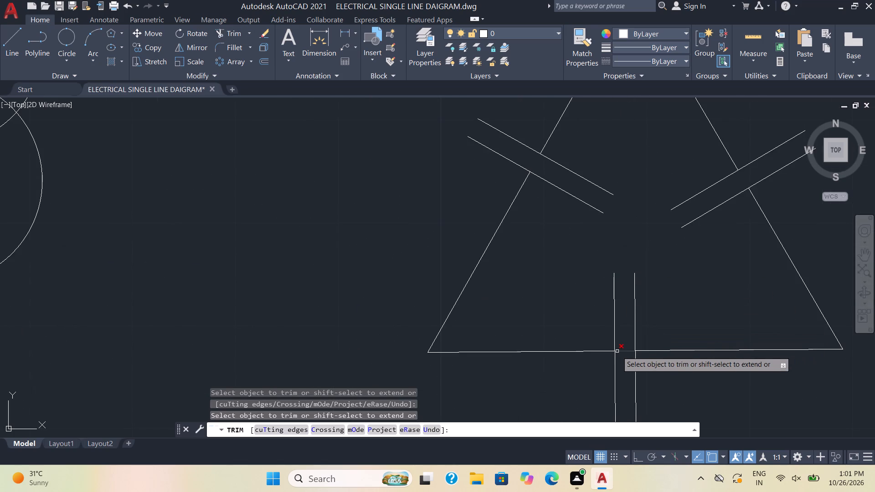
{"action": "left_click", "coordinate": [623, 353]}
{"action": "scroll", "coordinate": [529, 313], "scroll_direction": "down", "scroll_amount": 1}
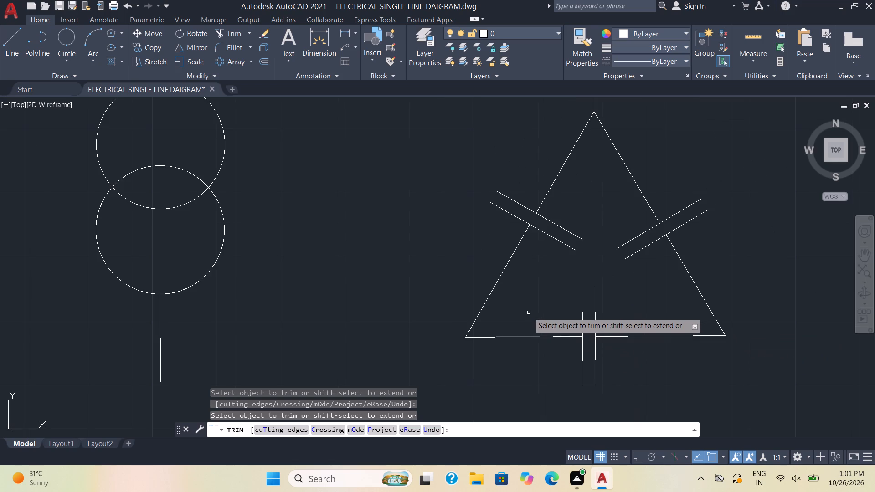
Copy the two linked boxes with their lead line from the transformer incomer's circle onto the right quadrant of the fourth feeder's plain circle.
{"action": "key", "text": "Escape"}
{"action": "scroll", "coordinate": [636, 345], "scroll_direction": "down", "scroll_amount": 3}
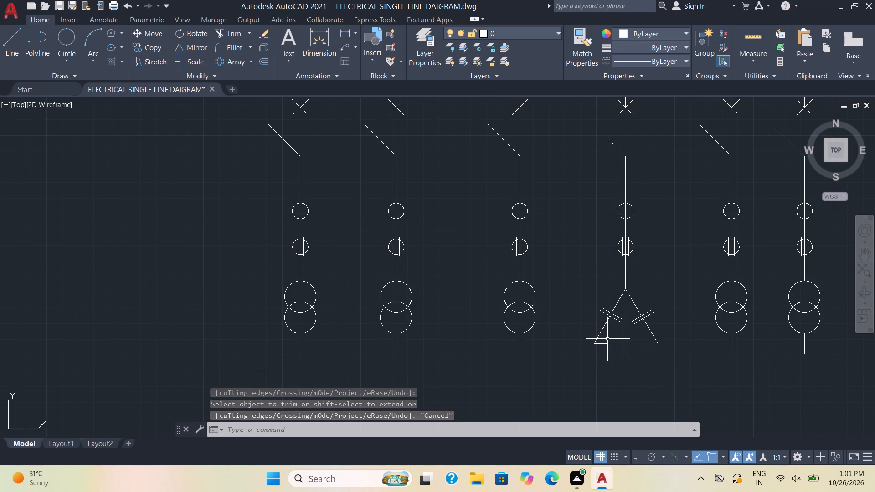
{"action": "scroll", "coordinate": [674, 261], "scroll_direction": "down", "scroll_amount": 1}
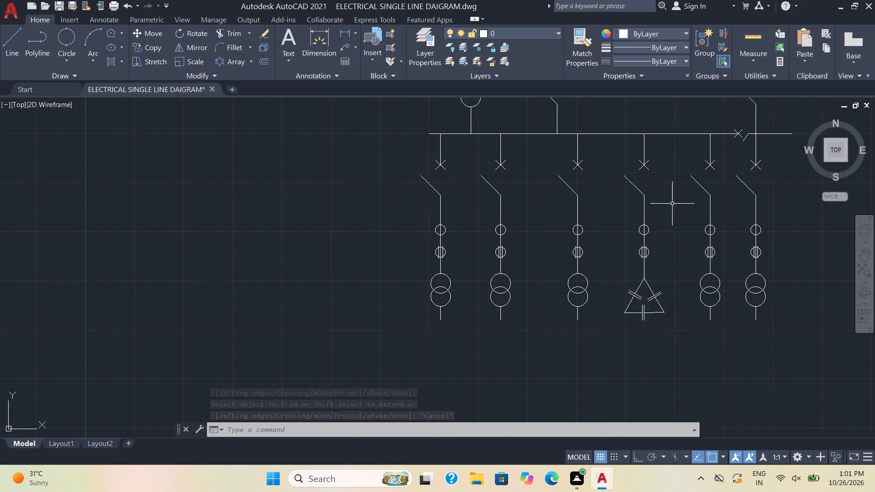
{"action": "scroll", "coordinate": [672, 203], "scroll_direction": "down", "scroll_amount": 2}
{"action": "scroll", "coordinate": [674, 161], "scroll_direction": "up", "scroll_amount": 2}
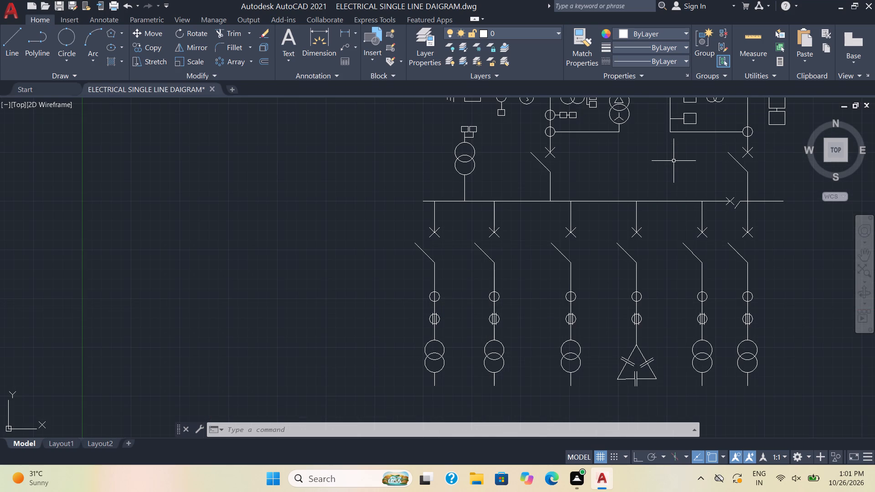
{"action": "middle_click_drag", "start_coordinate": [674, 161], "coordinate": [672, 249]}
{"action": "scroll", "coordinate": [705, 213], "scroll_direction": "up", "scroll_amount": 2}
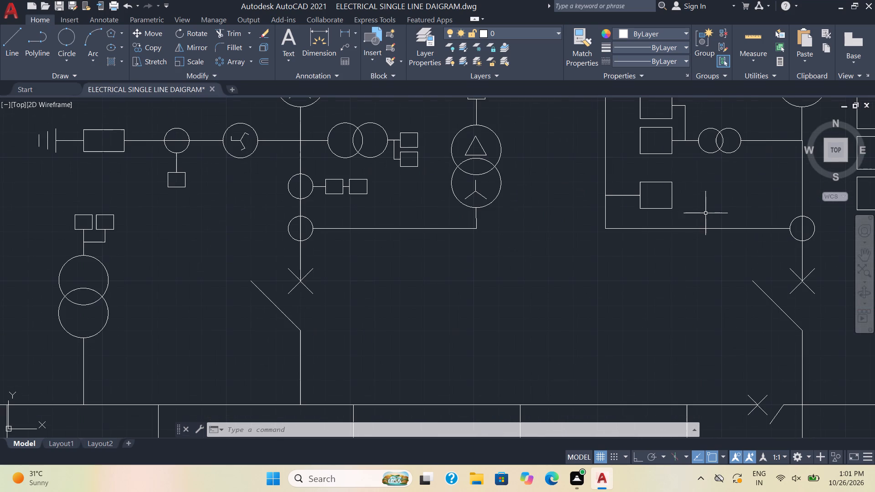
{"action": "left_click", "coordinate": [683, 218]}
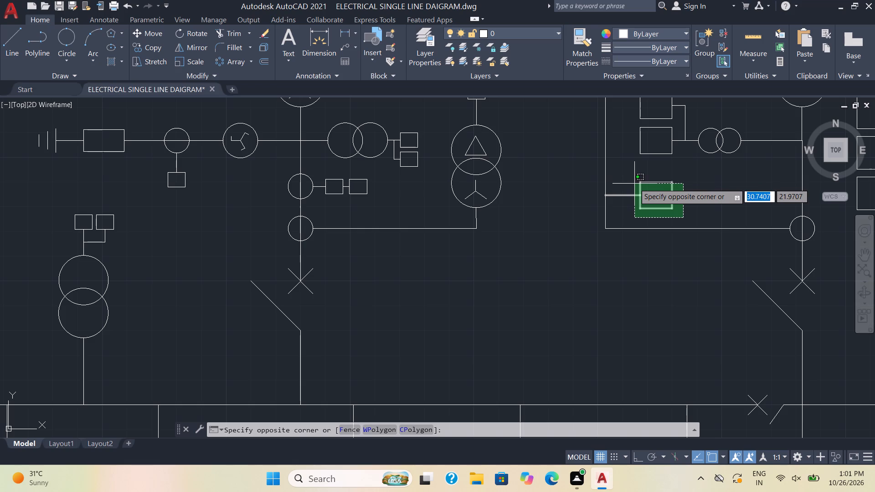
{"action": "key", "text": "Escape"}
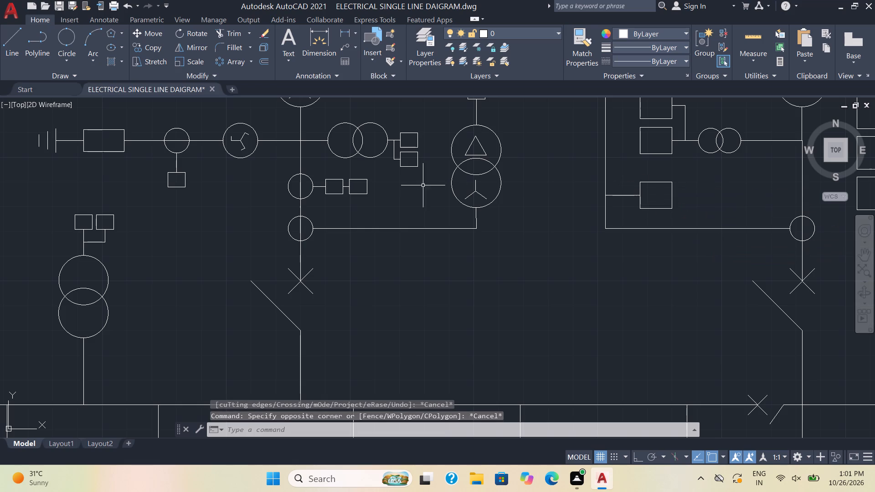
{"action": "left_click", "coordinate": [384, 211]}
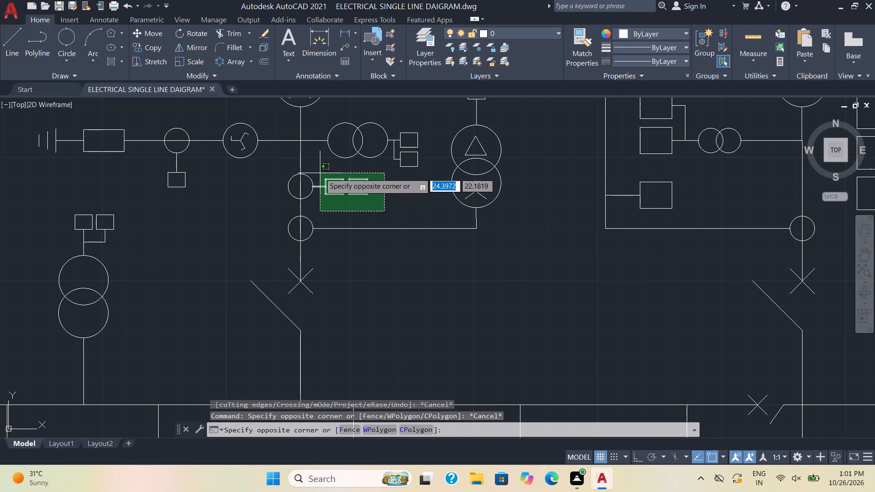
{"action": "left_click", "coordinate": [320, 173]}
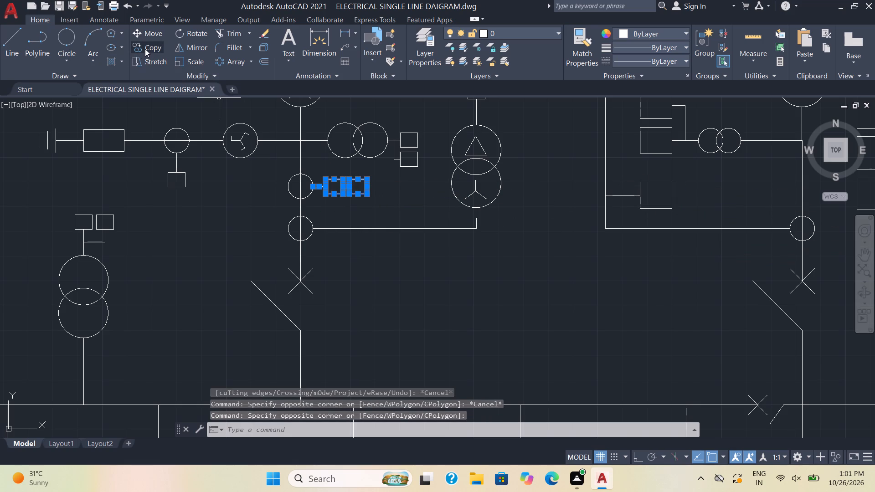
{"action": "left_click", "coordinate": [148, 48]}
{"action": "left_click", "coordinate": [314, 188]}
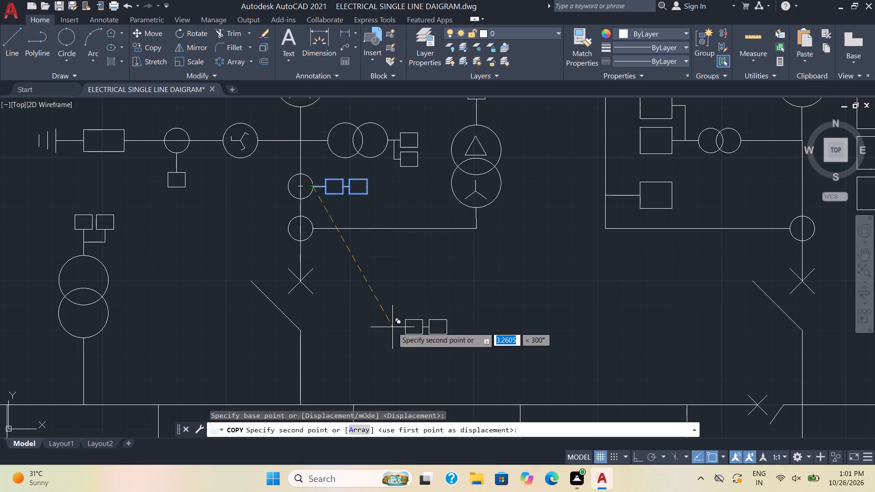
{"action": "scroll", "coordinate": [392, 327], "scroll_direction": "down", "scroll_amount": 1}
{"action": "scroll", "coordinate": [472, 353], "scroll_direction": "down", "scroll_amount": 1}
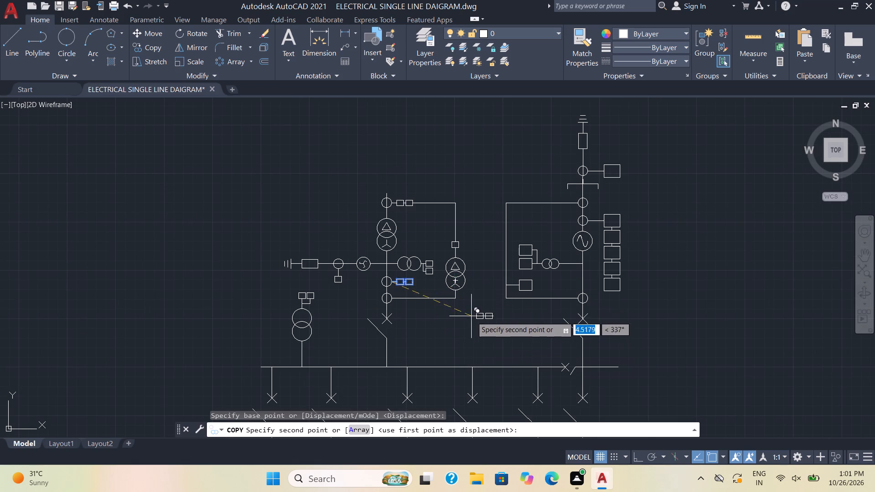
{"action": "middle_click_drag", "start_coordinate": [472, 317], "coordinate": [461, 196]}
{"action": "scroll", "coordinate": [488, 367], "scroll_direction": "up", "scroll_amount": 1}
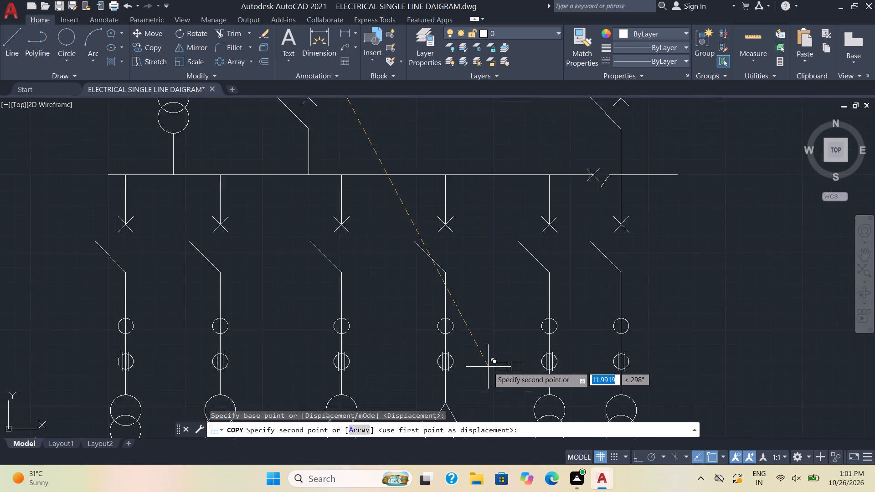
{"action": "scroll", "coordinate": [488, 367], "scroll_direction": "up", "scroll_amount": 1}
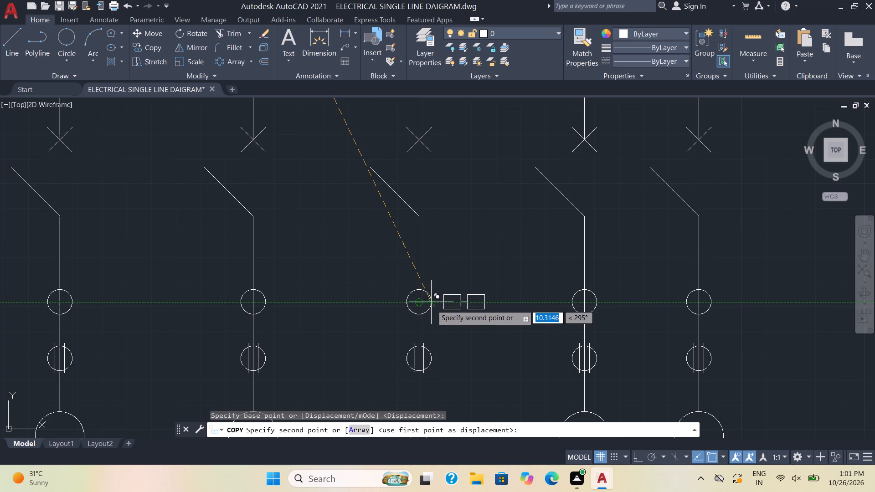
{"action": "left_click", "coordinate": [432, 305]}
Place another copy of the two linked boxes on the right quadrant of the fourth feeder's circle crossed by parallel lines.
{"action": "scroll", "coordinate": [466, 346], "scroll_direction": "down", "scroll_amount": 1}
{"action": "middle_click_drag", "start_coordinate": [467, 353], "coordinate": [462, 286]}
{"action": "scroll", "coordinate": [429, 291], "scroll_direction": "up", "scroll_amount": 4}
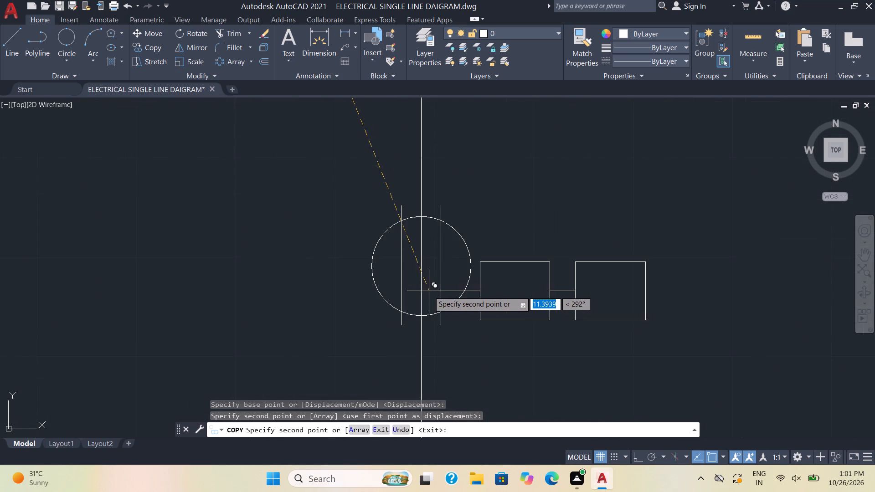
{"action": "left_click", "coordinate": [469, 264]}
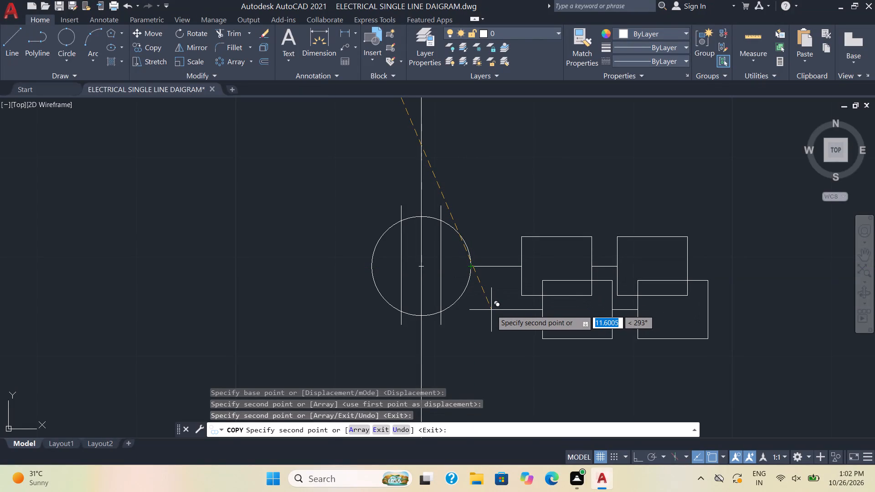
{"action": "key", "text": "Escape"}
Delete the outer box and its short connecting line beside the fourth feeder's lower circle, keeping the inner box.
{"action": "left_click", "coordinate": [702, 328]}
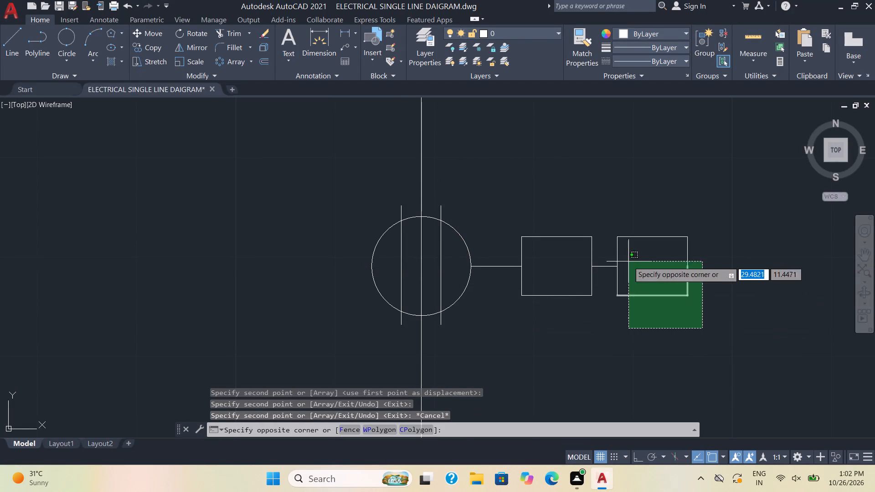
{"action": "left_click", "coordinate": [611, 219]}
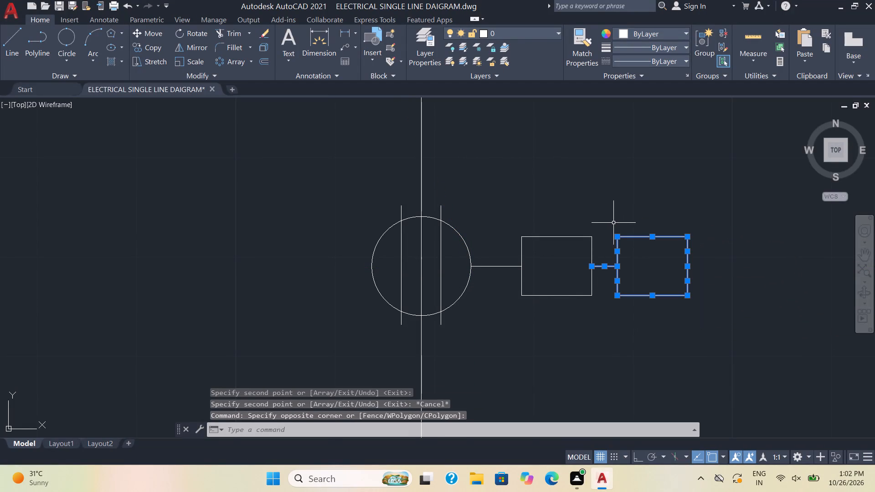
{"action": "key", "text": "Delete"}
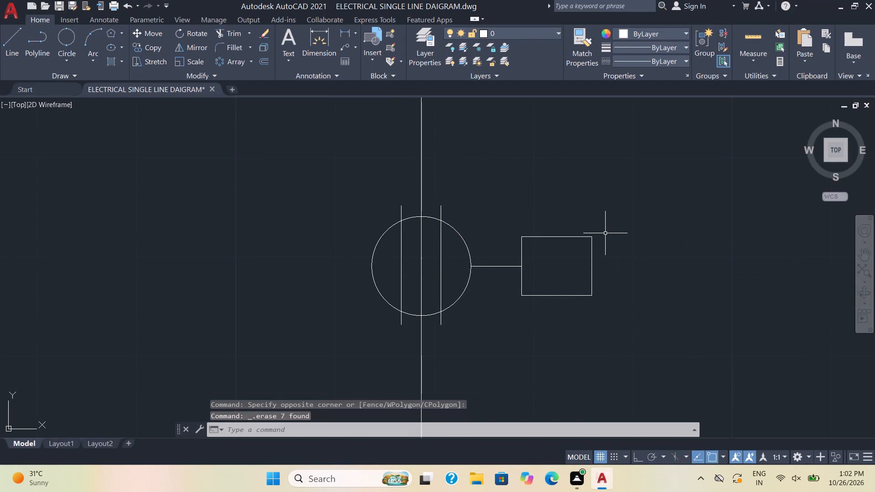
{"action": "scroll", "coordinate": [599, 221], "scroll_direction": "down", "scroll_amount": 2}
{"action": "scroll", "coordinate": [620, 284], "scroll_direction": "down", "scroll_amount": 2}
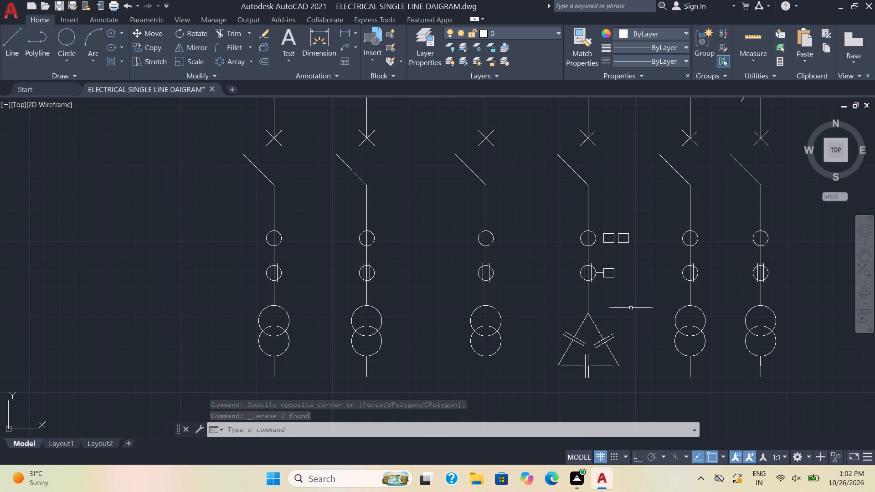
{"action": "middle_click_drag", "start_coordinate": [631, 308], "coordinate": [690, 306]}
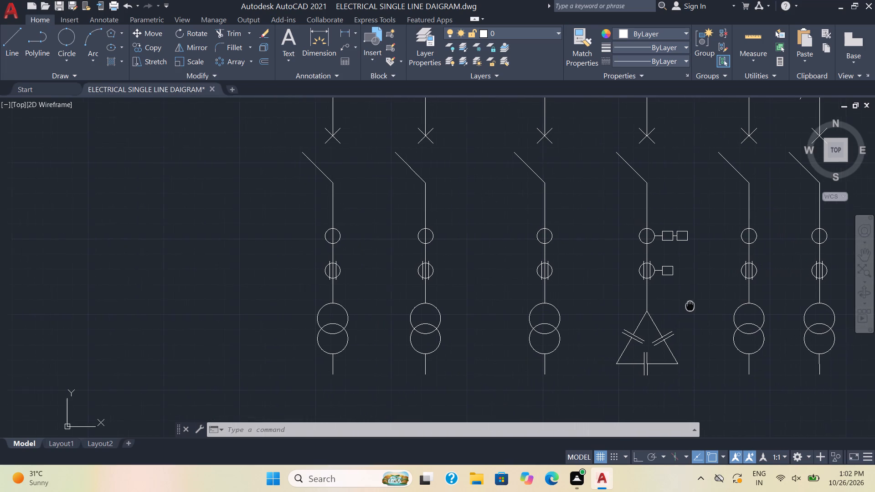
{"action": "middle_click_drag", "start_coordinate": [690, 306], "coordinate": [690, 306]}
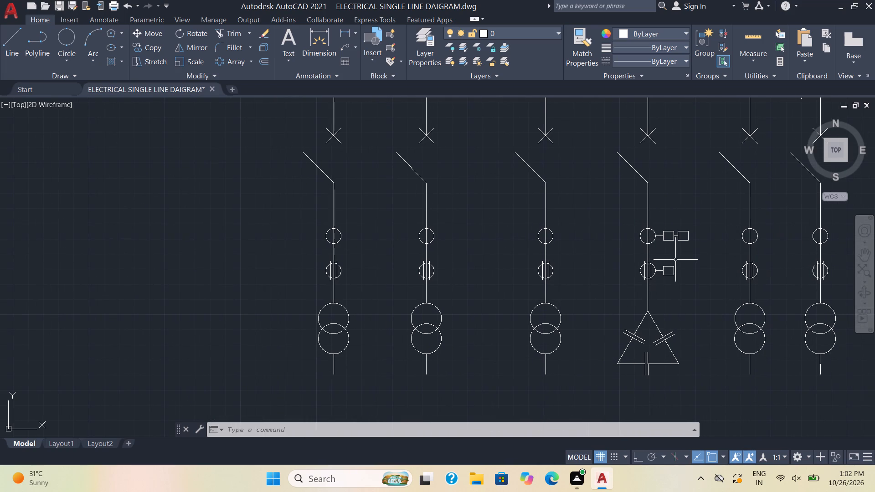
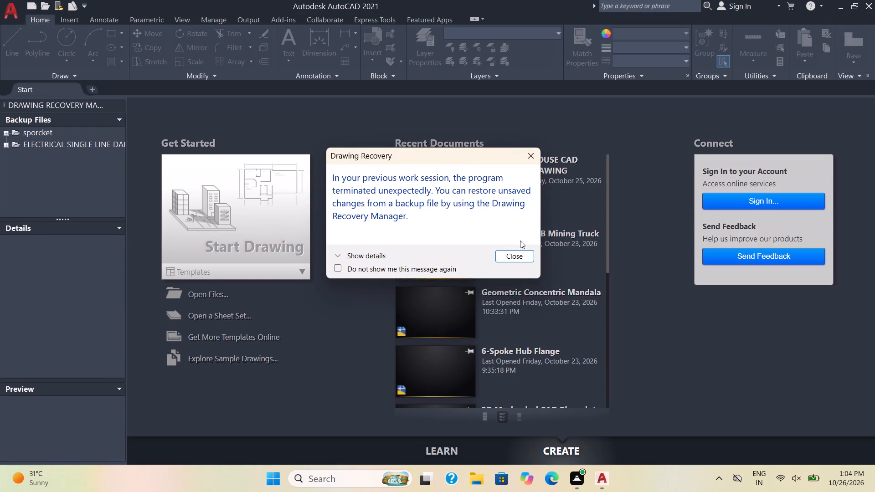
Dismiss the Drawing Recovery notice to get back to the start page and the list of backup files.
{"action": "left_click", "coordinate": [512, 256]}
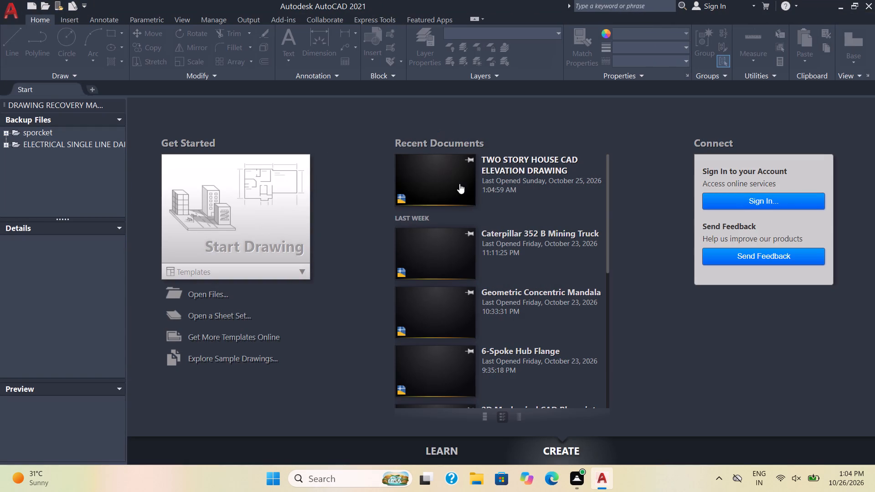
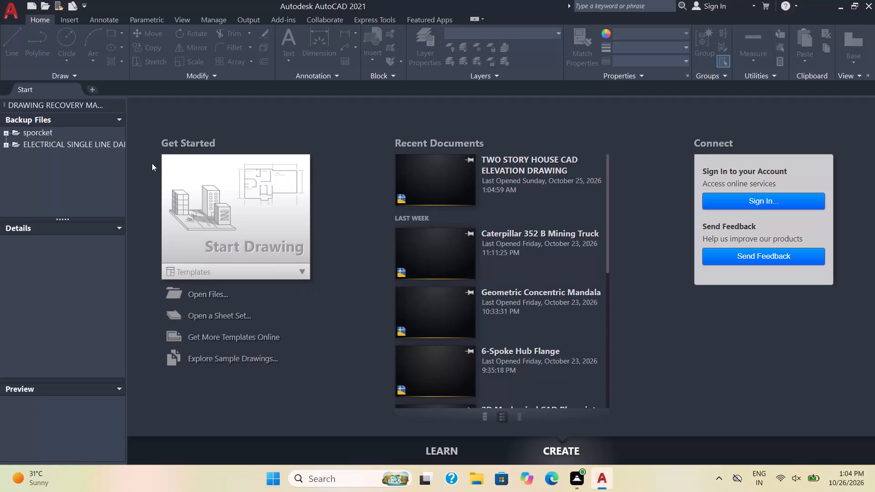
Open ELECTRICAL SINGLE LINE DAIGRAM.dwg from its entry in the recovery backup files.
{"action": "double_click", "coordinate": [106, 144]}
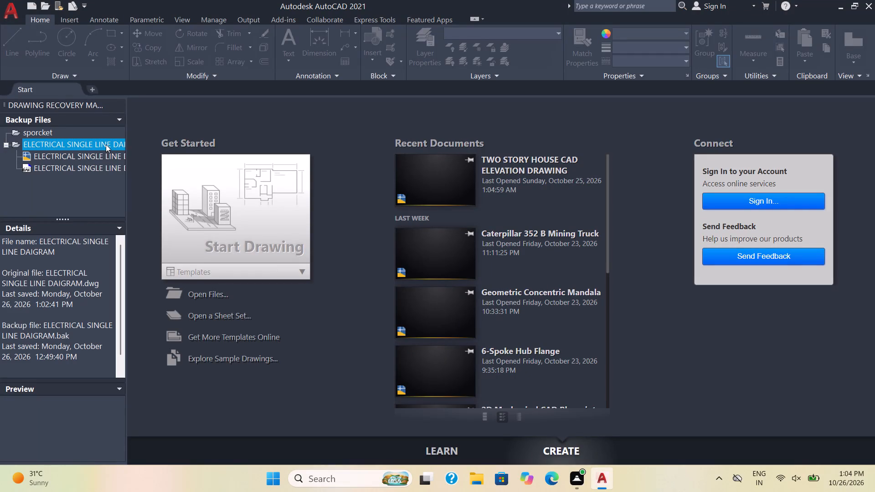
{"action": "double_click", "coordinate": [88, 155]}
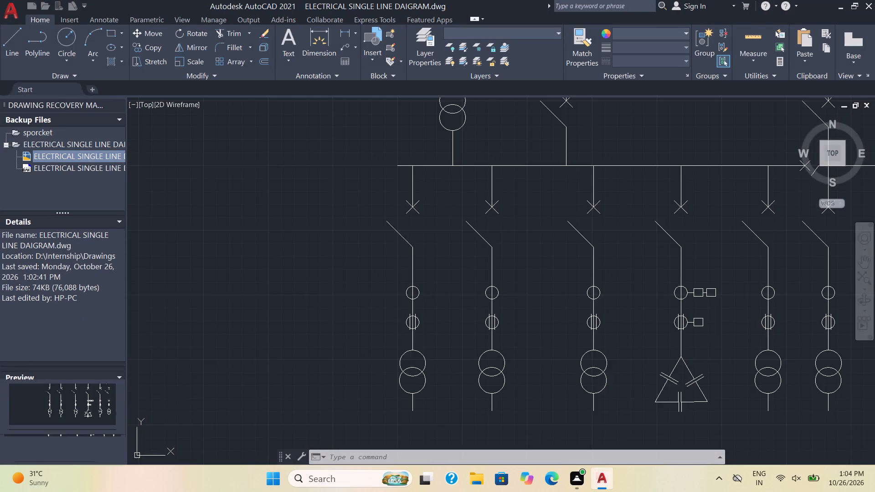
Examine the reopened diagram above and below the busbar to see which feeder symbols still need completing.
{"action": "scroll", "coordinate": [546, 230], "scroll_direction": "down", "scroll_amount": 2}
{"action": "middle_click_drag", "start_coordinate": [555, 231], "coordinate": [304, 255]}
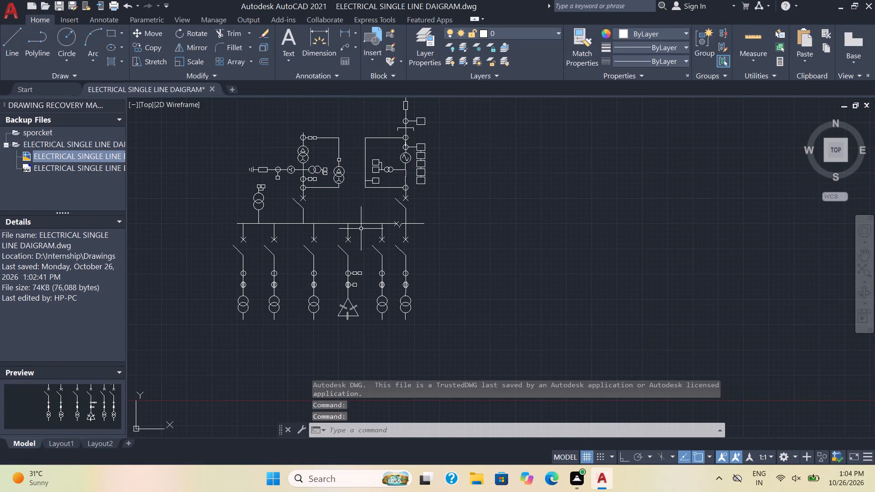
{"action": "scroll", "coordinate": [319, 231], "scroll_direction": "up", "scroll_amount": 1}
{"action": "scroll", "coordinate": [261, 234], "scroll_direction": "up", "scroll_amount": 1}
{"action": "middle_click_drag", "start_coordinate": [261, 234], "coordinate": [305, 207]}
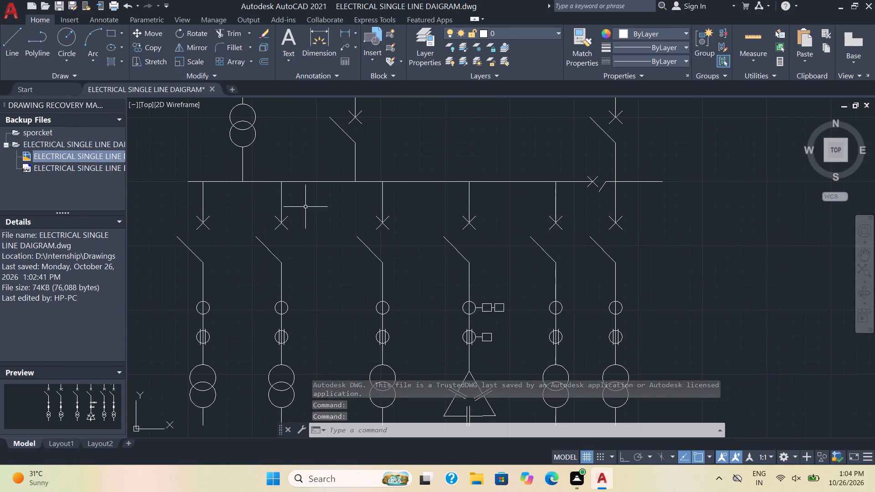
{"action": "scroll", "coordinate": [338, 227], "scroll_direction": "down", "scroll_amount": 1}
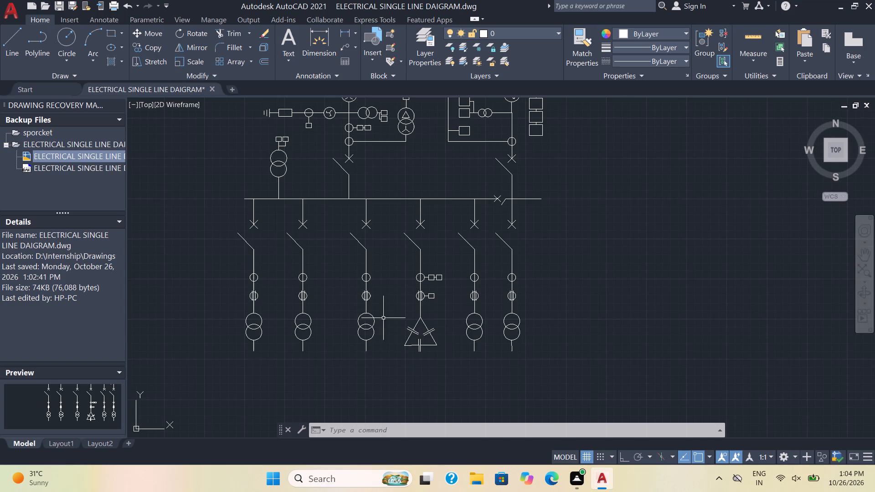
{"action": "middle_click_drag", "start_coordinate": [406, 355], "coordinate": [398, 325]}
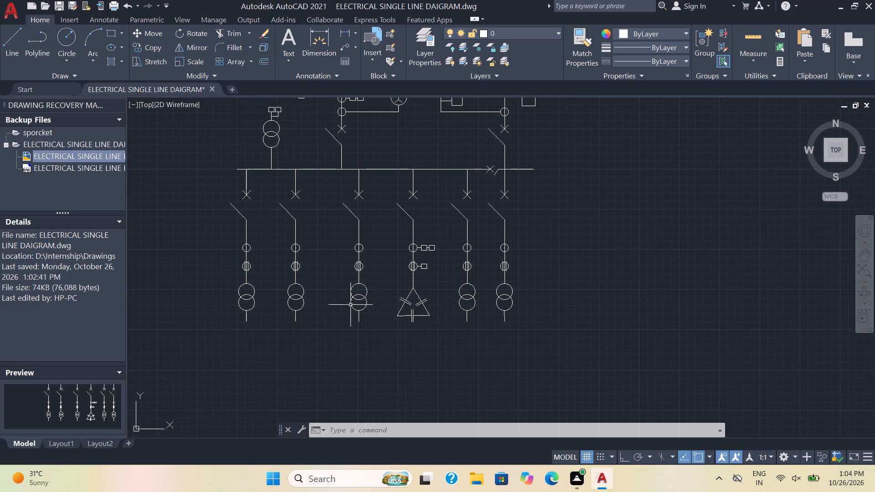
{"action": "scroll", "coordinate": [325, 296], "scroll_direction": "down", "scroll_amount": 3}
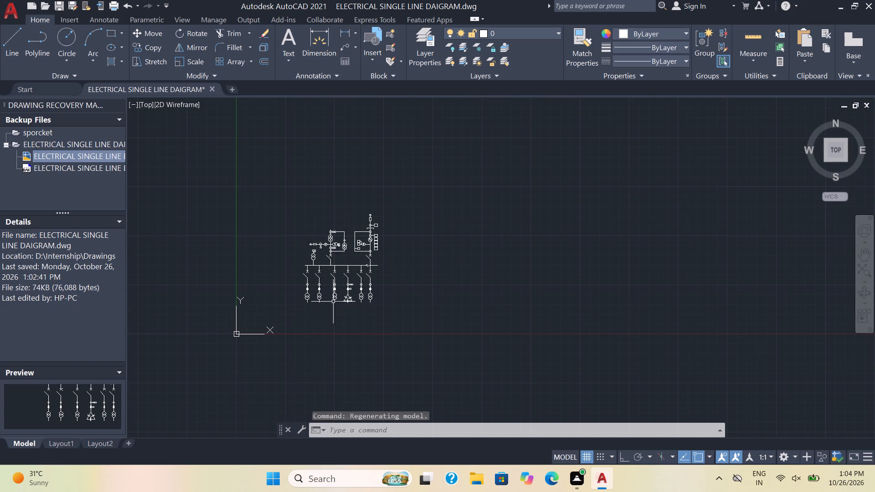
{"action": "scroll", "coordinate": [330, 291], "scroll_direction": "up", "scroll_amount": 3}
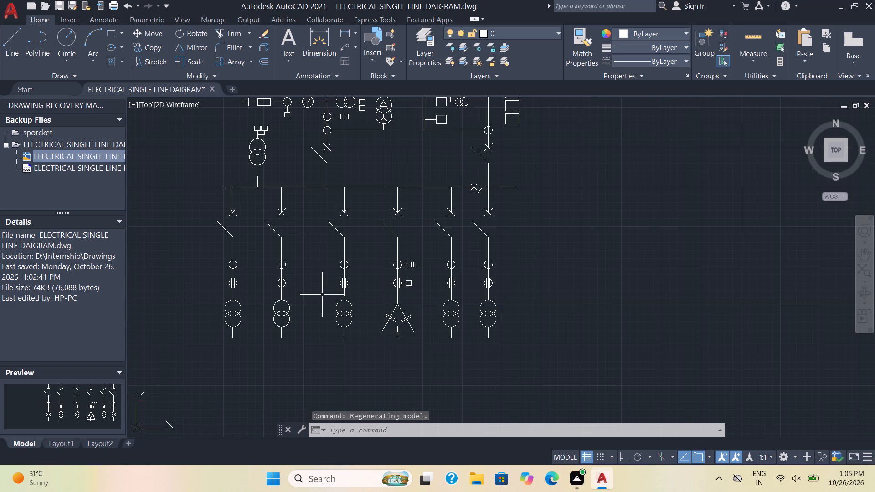
Copy the delta-star transformer symbol, with both circles, triangle and star lines, from above the busbar to beside the third feeder's transformer.
{"action": "middle_click_drag", "start_coordinate": [324, 126], "coordinate": [345, 223]}
{"action": "scroll", "coordinate": [348, 152], "scroll_direction": "up", "scroll_amount": 2}
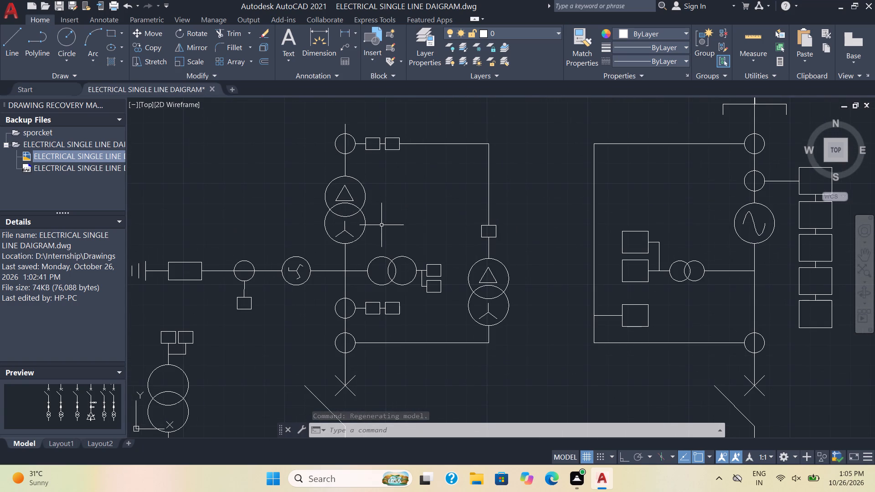
{"action": "left_click", "coordinate": [381, 225]}
{"action": "left_click", "coordinate": [307, 184]}
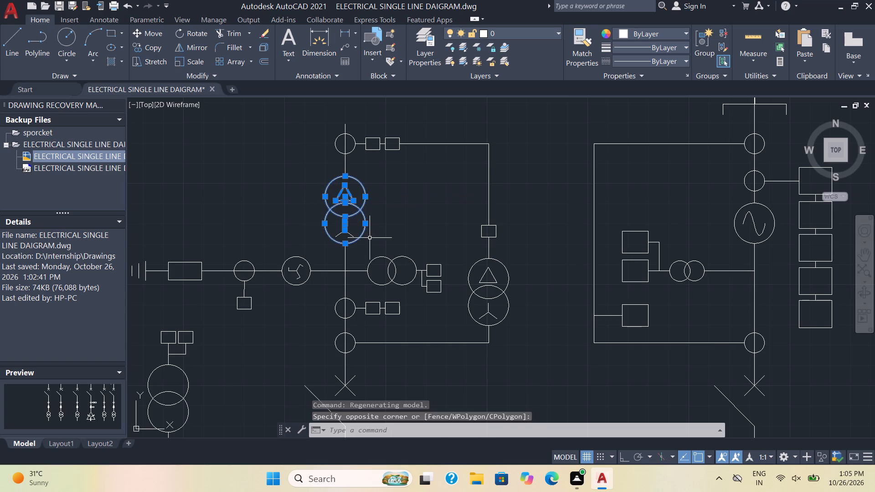
{"action": "scroll", "coordinate": [349, 227], "scroll_direction": "up", "scroll_amount": 3}
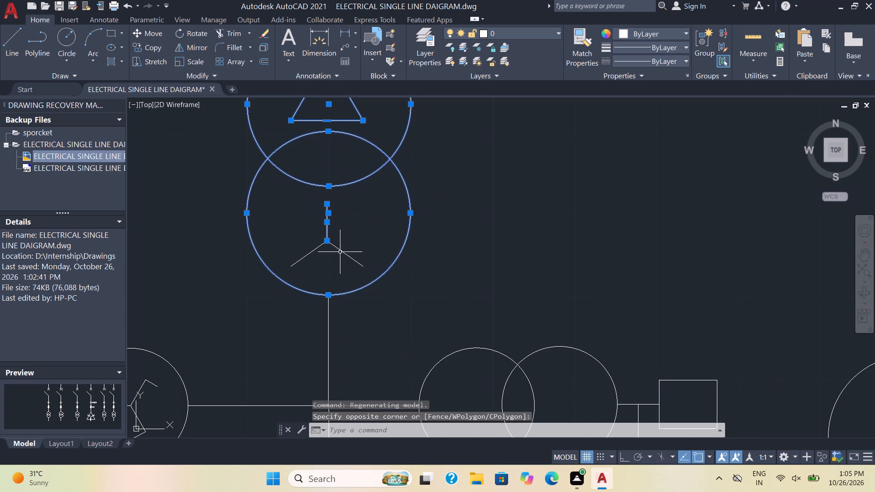
{"action": "left_click", "coordinate": [340, 252]}
{"action": "left_click", "coordinate": [305, 253]}
{"action": "left_click", "coordinate": [307, 254]}
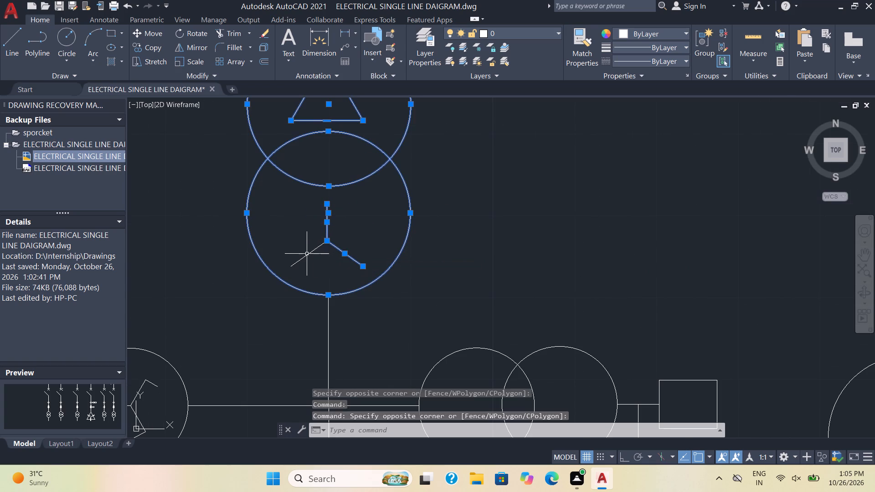
{"action": "scroll", "coordinate": [300, 251], "scroll_direction": "up", "scroll_amount": 2}
{"action": "left_click", "coordinate": [314, 263]}
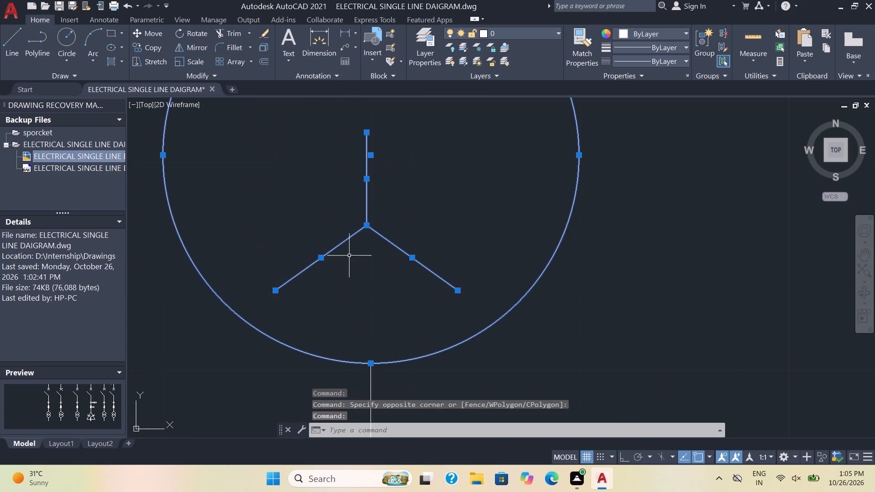
{"action": "key", "text": "c"}
{"action": "key", "text": "o"}
{"action": "key", "text": "Return"}
{"action": "scroll", "coordinate": [417, 259], "scroll_direction": "down", "scroll_amount": 5}
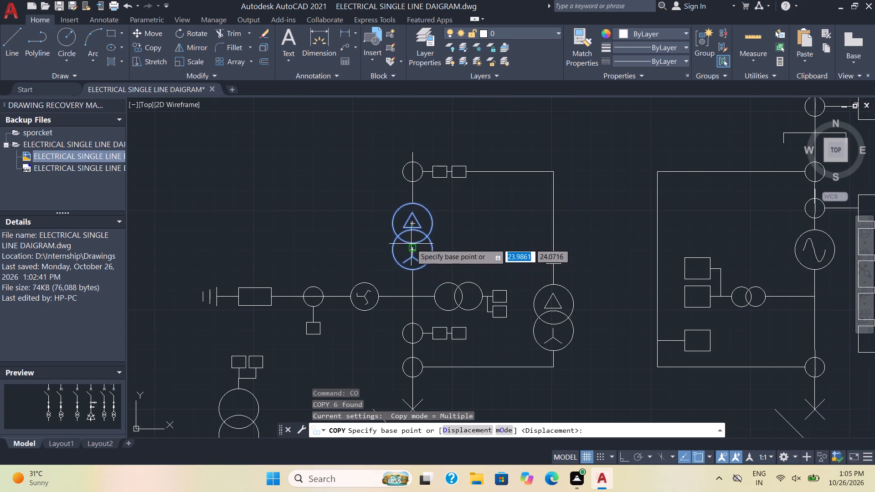
{"action": "scroll", "coordinate": [422, 258], "scroll_direction": "down", "scroll_amount": 1}
{"action": "middle_click_drag", "start_coordinate": [452, 353], "coordinate": [400, 190]}
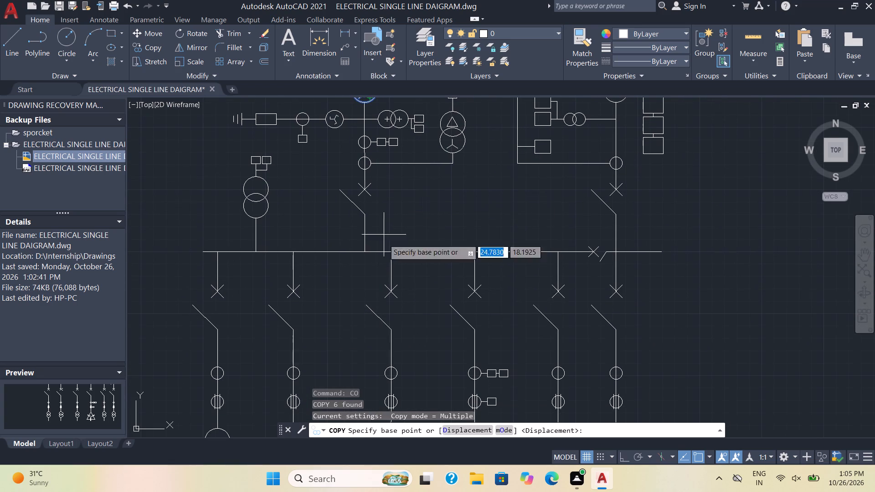
{"action": "middle_click_drag", "start_coordinate": [391, 158], "coordinate": [396, 219]}
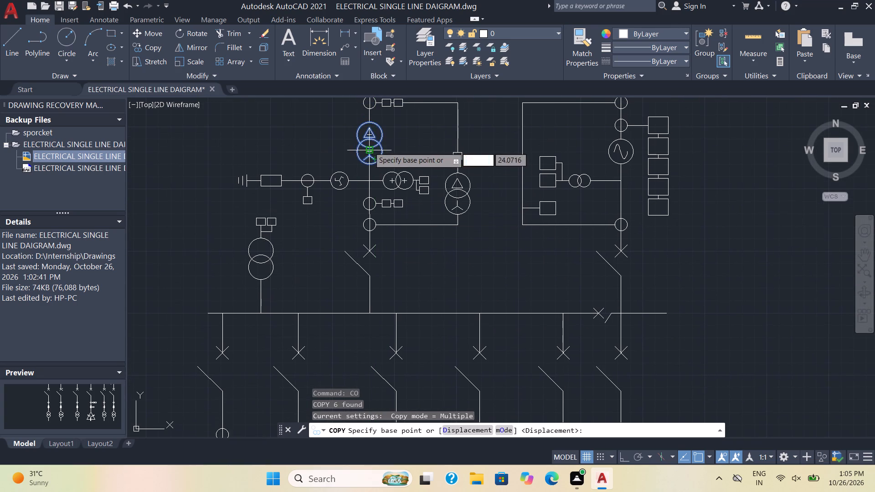
{"action": "left_click", "coordinate": [369, 147]}
{"action": "scroll", "coordinate": [269, 155], "scroll_direction": "down", "scroll_amount": 2}
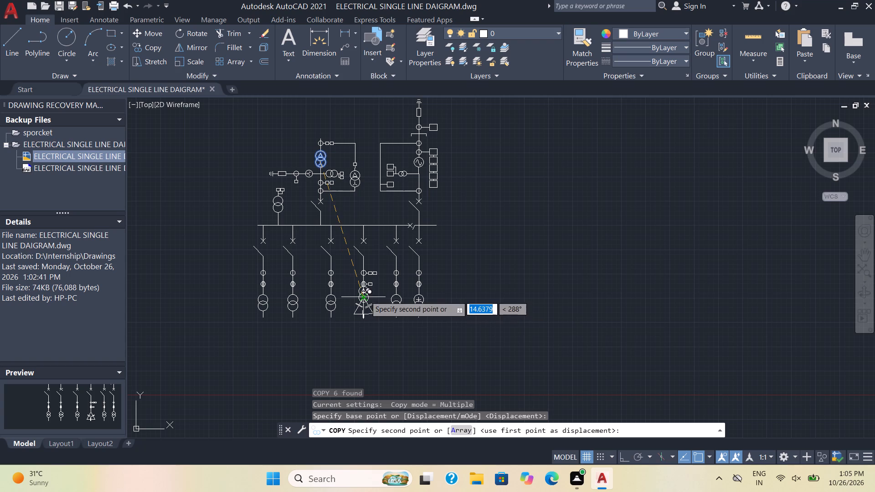
{"action": "scroll", "coordinate": [326, 302], "scroll_direction": "up", "scroll_amount": 5}
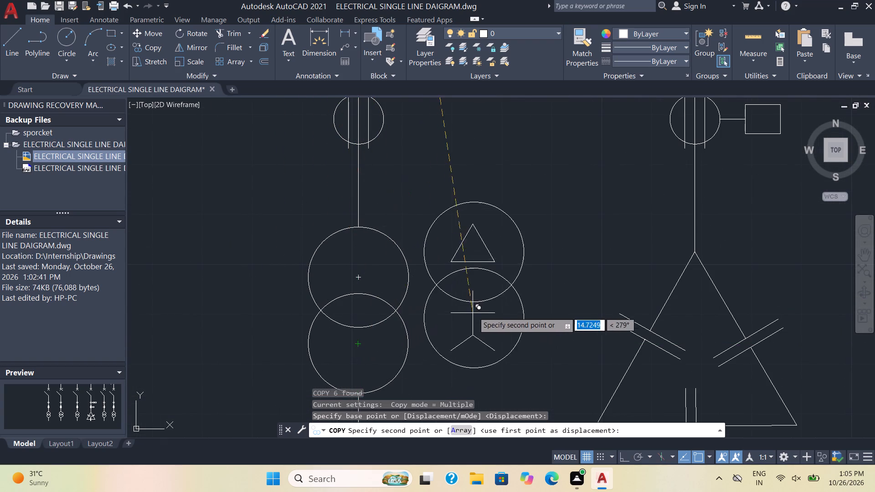
{"action": "left_click", "coordinate": [484, 306]}
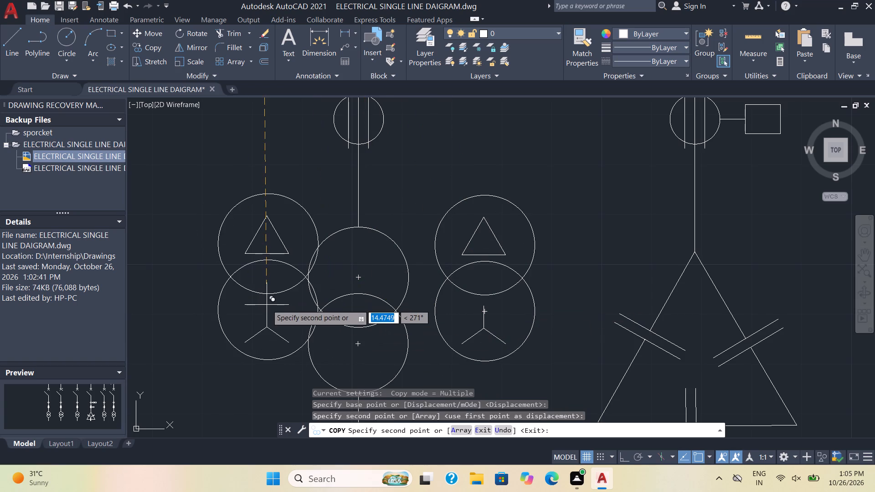
{"action": "key", "text": "Escape"}
Delete the two plain overlapping transformer circles at the bottom of the third feeder.
{"action": "left_click", "coordinate": [363, 294]}
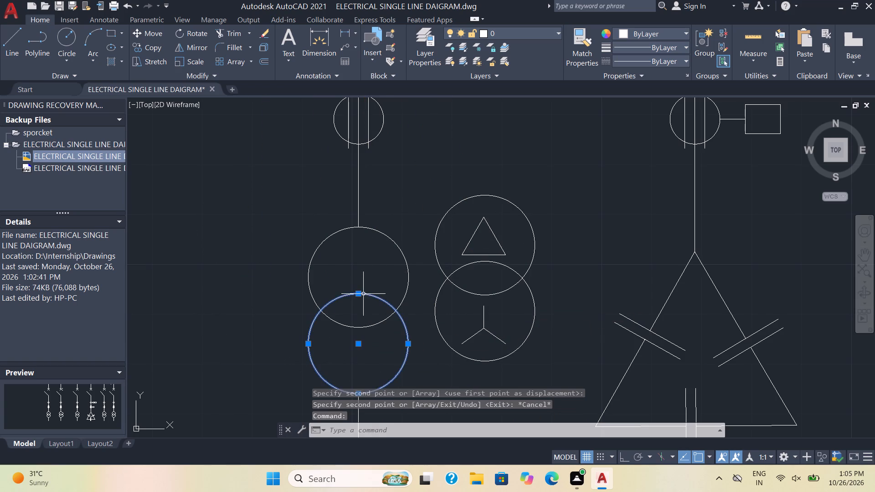
{"action": "left_click", "coordinate": [355, 227]}
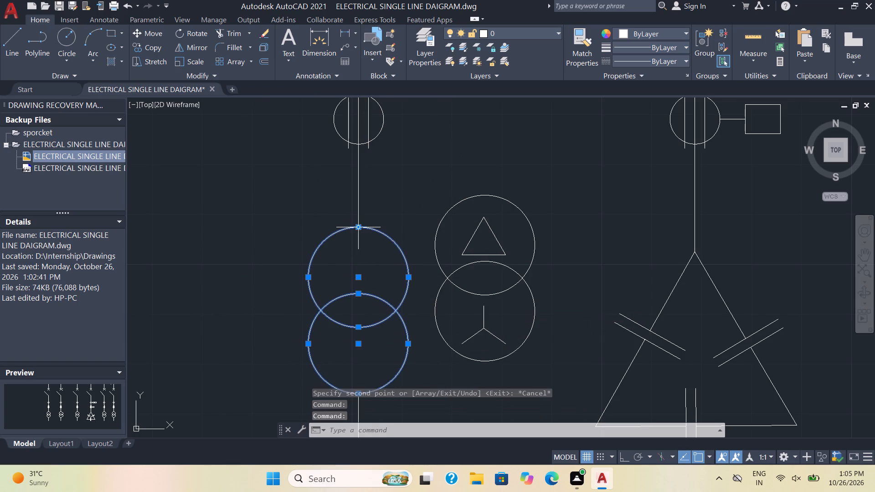
{"action": "key", "text": "Delete"}
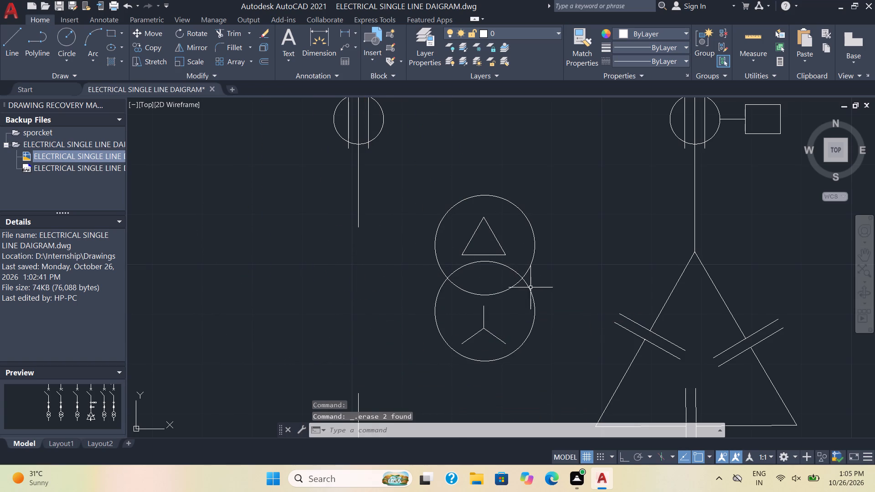
Move the copied delta-star transformer symbol into the gap on the third feeder, aligned between its upper and lower line ends.
{"action": "left_click_drag", "start_coordinate": [568, 301], "coordinate": [563, 295]}
{"action": "left_click", "coordinate": [462, 198]}
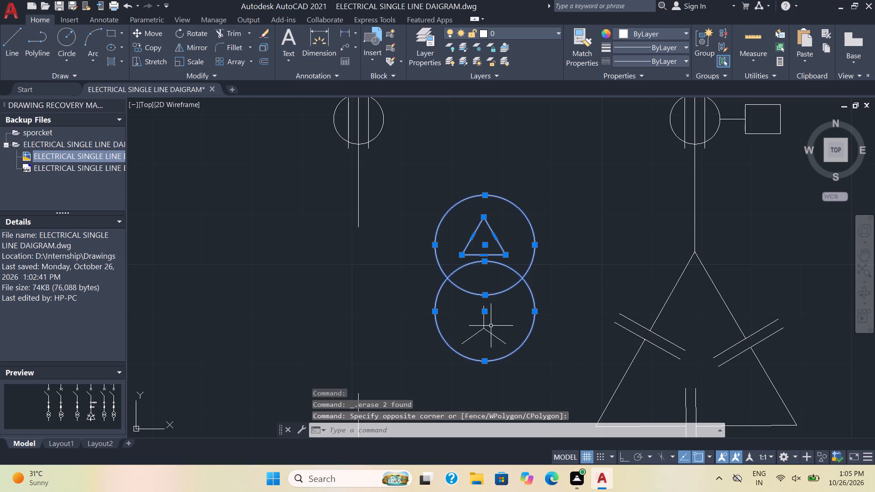
{"action": "left_click", "coordinate": [485, 327]}
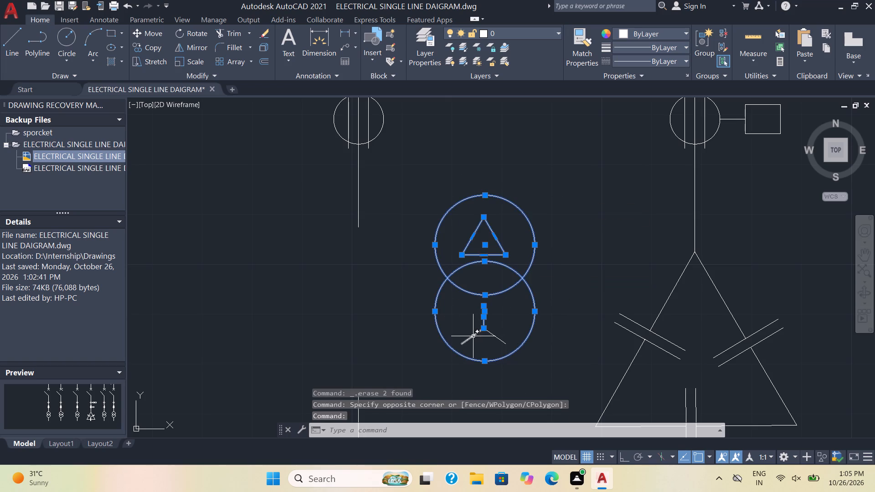
{"action": "left_click", "coordinate": [473, 337]}
{"action": "left_click", "coordinate": [499, 340]}
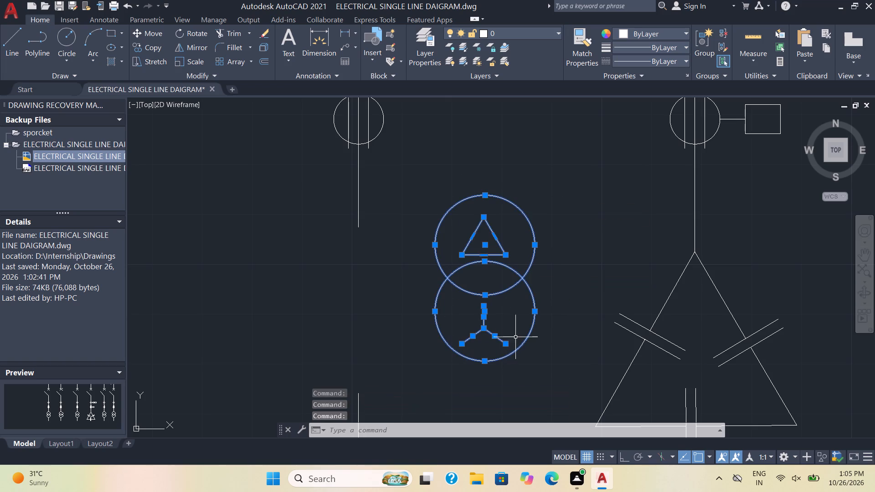
{"action": "scroll", "coordinate": [493, 332], "scroll_direction": "up", "scroll_amount": 3}
{"action": "key", "text": "m"}
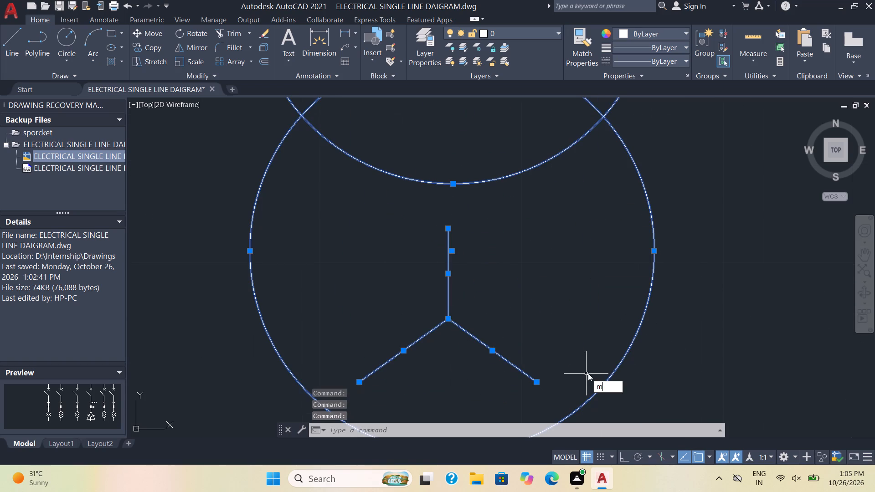
{"action": "key", "text": "Return"}
{"action": "scroll", "coordinate": [589, 358], "scroll_direction": "down", "scroll_amount": 4}
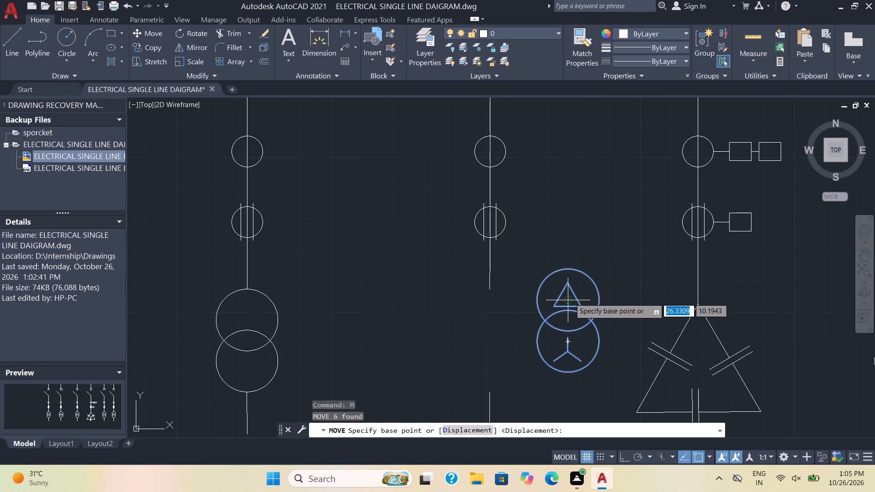
{"action": "left_click", "coordinate": [570, 298]}
{"action": "scroll", "coordinate": [489, 320], "scroll_direction": "up", "scroll_amount": 3}
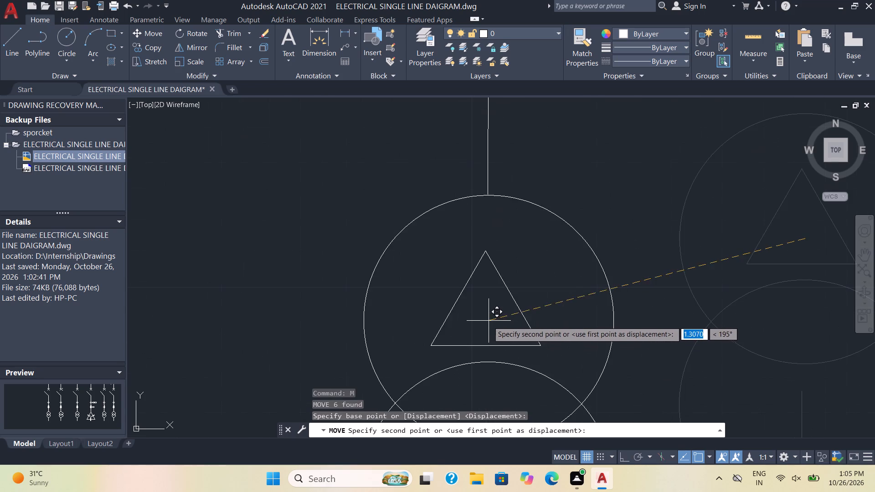
{"action": "left_click", "coordinate": [489, 321]}
{"action": "scroll", "coordinate": [579, 302], "scroll_direction": "down", "scroll_amount": 4}
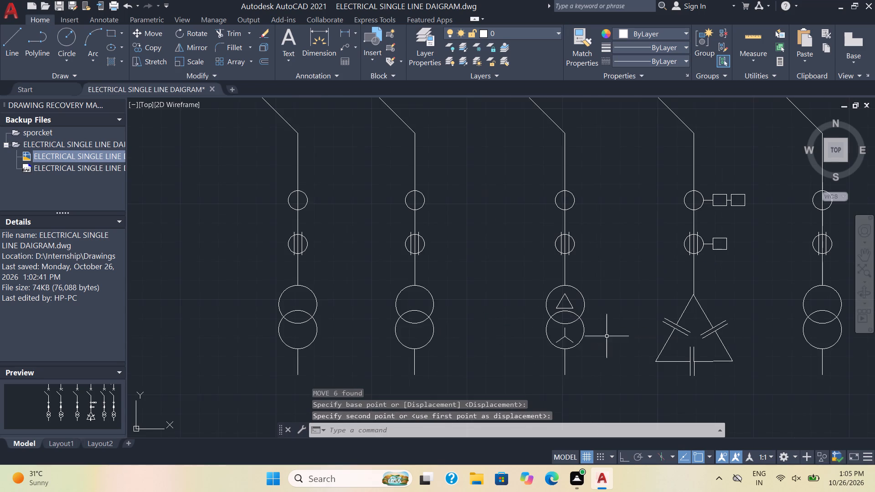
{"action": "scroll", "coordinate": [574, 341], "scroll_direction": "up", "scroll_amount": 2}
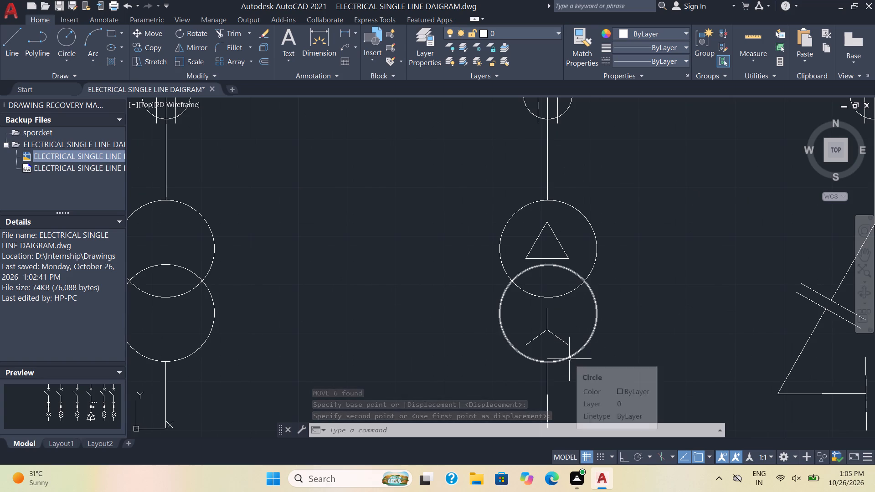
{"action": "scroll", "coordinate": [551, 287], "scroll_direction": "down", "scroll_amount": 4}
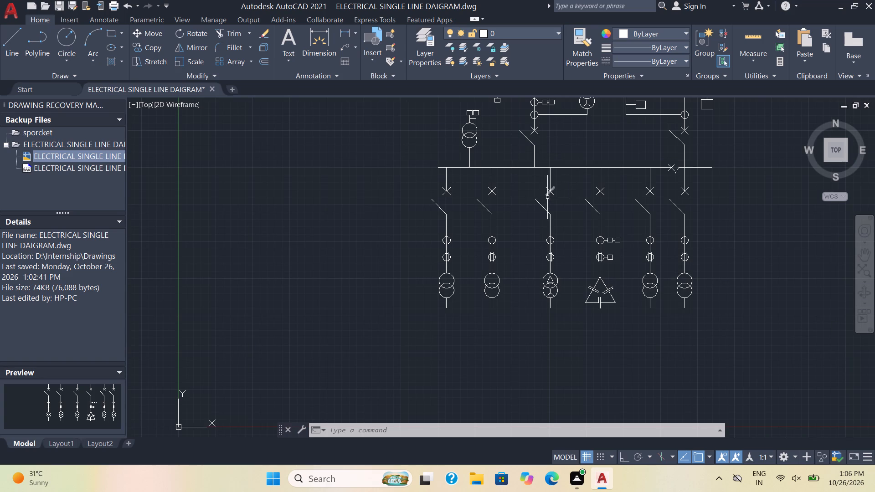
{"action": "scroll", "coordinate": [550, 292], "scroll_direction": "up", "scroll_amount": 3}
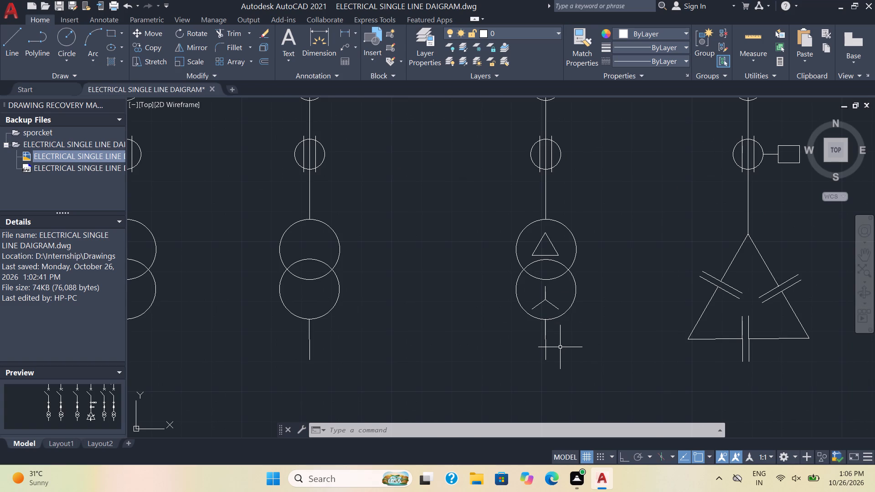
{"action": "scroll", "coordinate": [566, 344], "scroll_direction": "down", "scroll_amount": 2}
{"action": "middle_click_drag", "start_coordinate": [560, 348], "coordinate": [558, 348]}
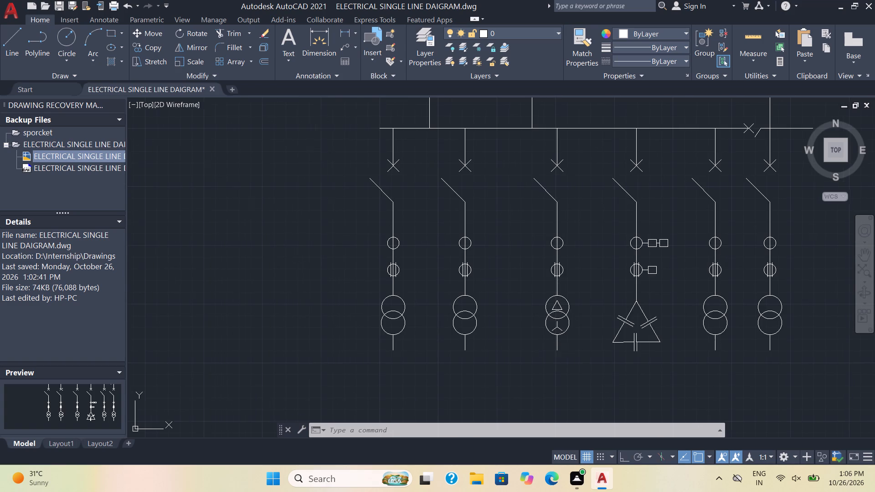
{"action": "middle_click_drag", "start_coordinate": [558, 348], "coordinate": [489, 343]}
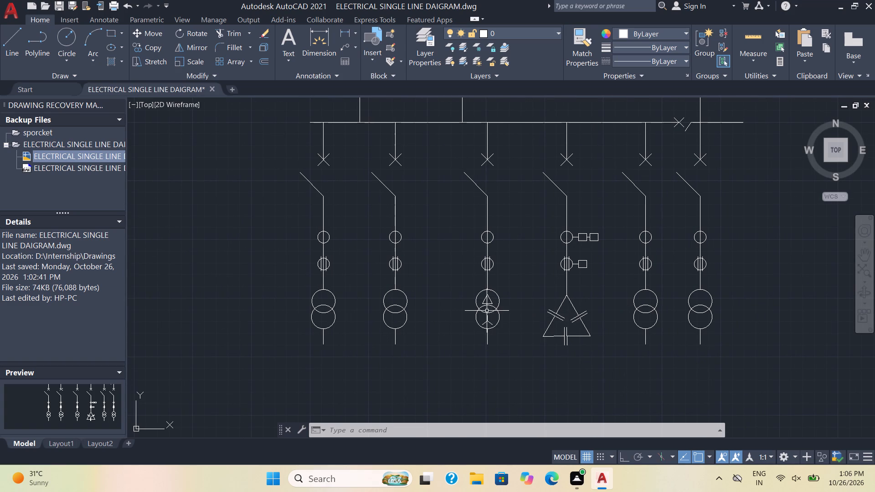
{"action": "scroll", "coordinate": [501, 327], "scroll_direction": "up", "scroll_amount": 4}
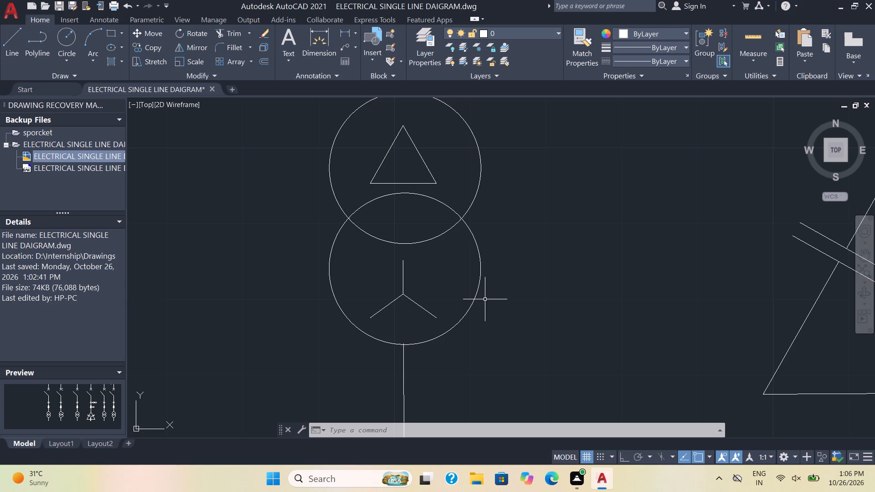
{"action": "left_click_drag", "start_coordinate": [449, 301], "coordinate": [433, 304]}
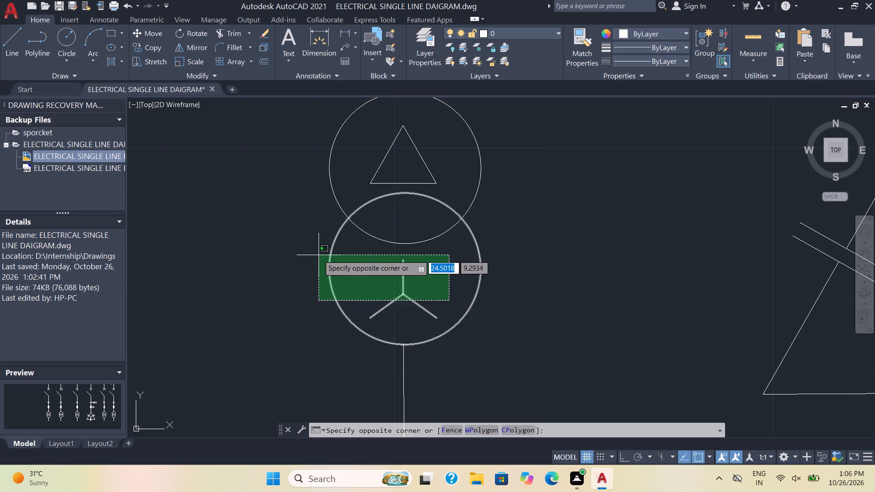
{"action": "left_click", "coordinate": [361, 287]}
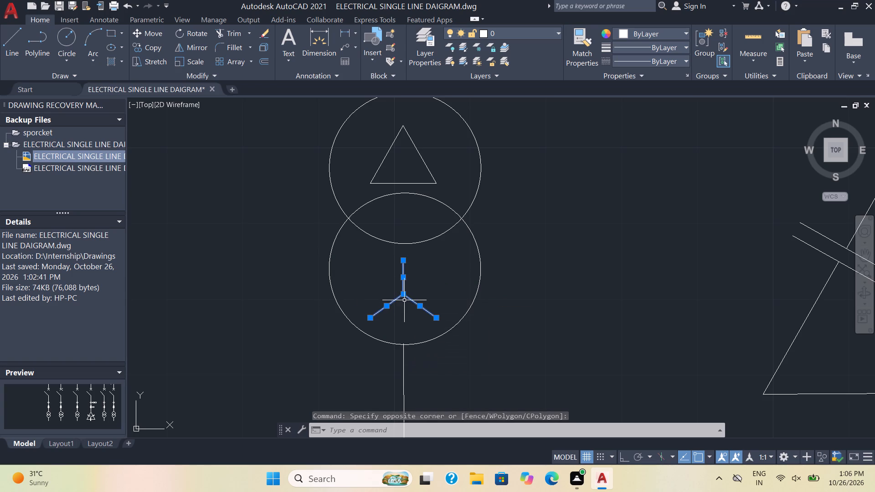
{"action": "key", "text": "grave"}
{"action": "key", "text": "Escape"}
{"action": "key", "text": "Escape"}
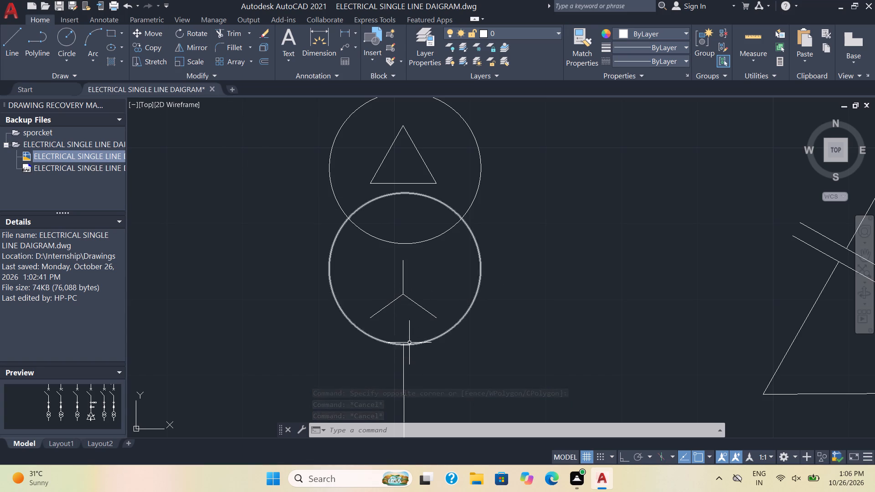
Copy the two linked boxes and their connecting line from the fourth feeder's upper circle to the third feeder's upper circle.
{"action": "scroll", "coordinate": [409, 332], "scroll_direction": "down", "scroll_amount": 2}
{"action": "middle_click_drag", "start_coordinate": [412, 338], "coordinate": [383, 259]}
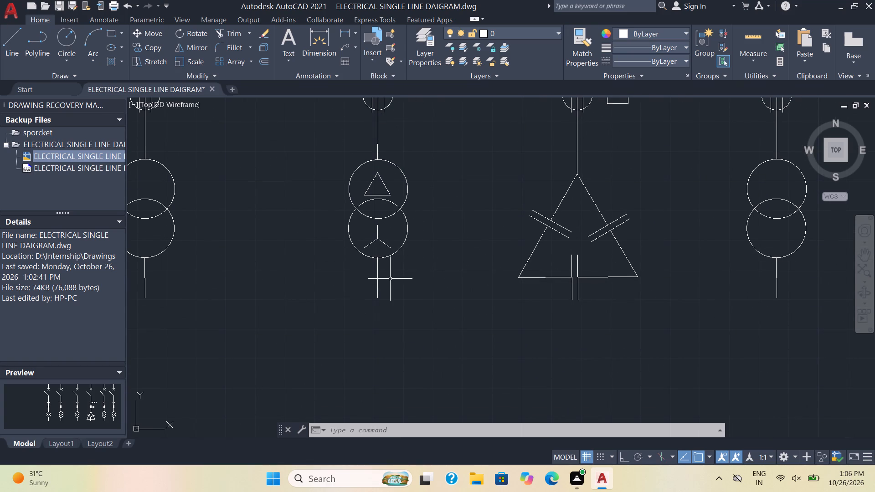
{"action": "scroll", "coordinate": [410, 303], "scroll_direction": "down", "scroll_amount": 1}
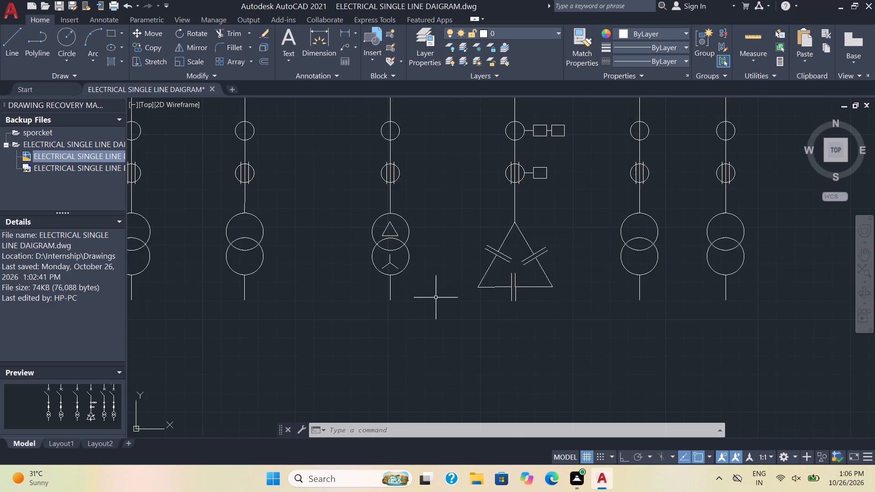
{"action": "scroll", "coordinate": [439, 297], "scroll_direction": "down", "scroll_amount": 1}
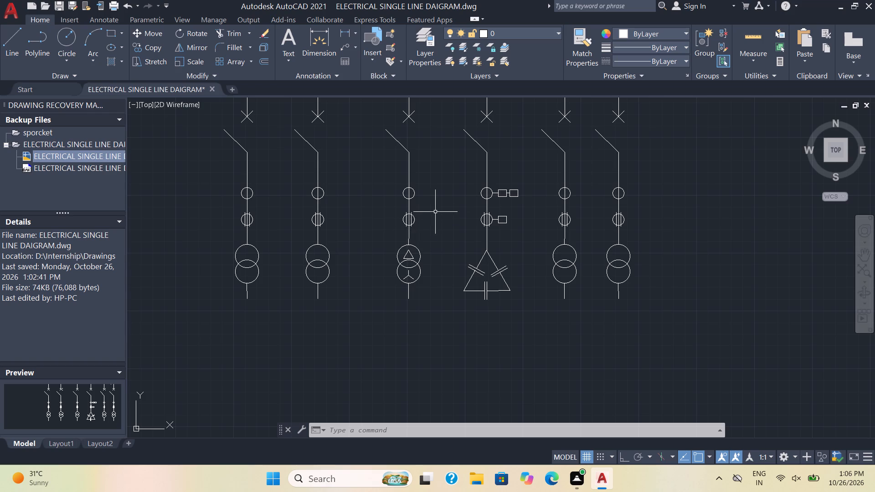
{"action": "left_click", "coordinate": [523, 214]}
{"action": "left_click", "coordinate": [497, 187]}
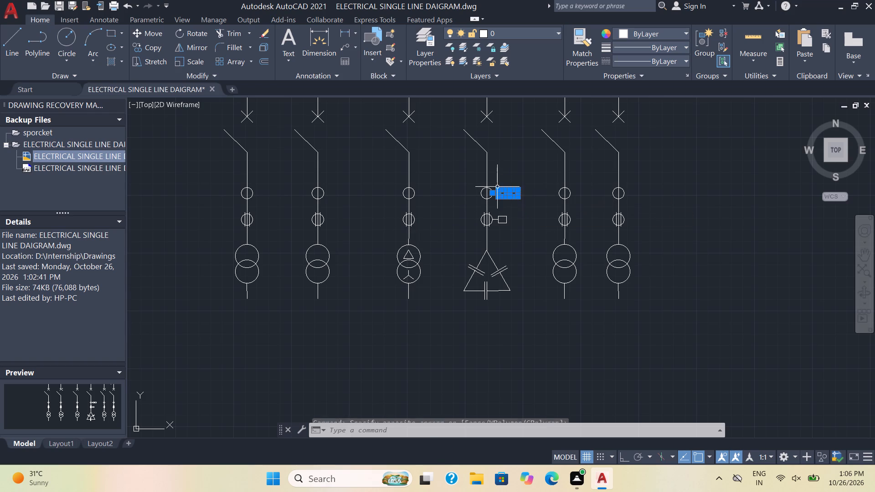
{"action": "key", "text": "c"}
{"action": "key", "text": "o"}
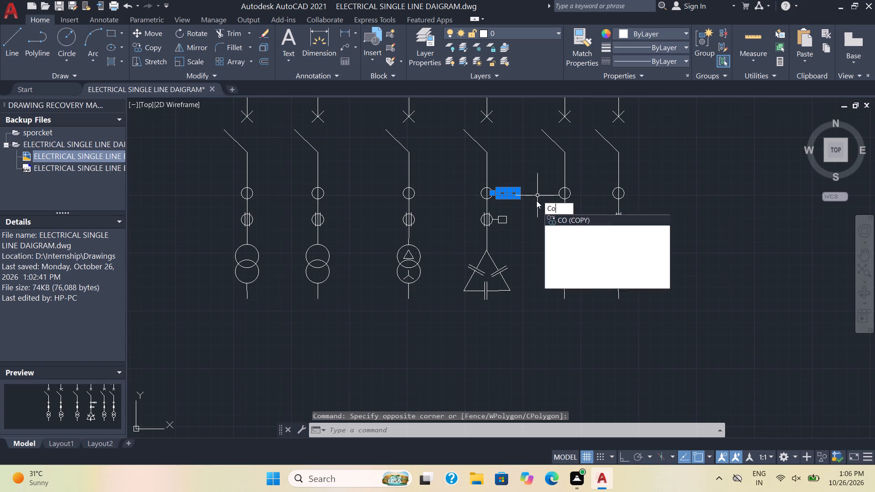
{"action": "key", "text": "Return"}
{"action": "left_click", "coordinate": [507, 193]}
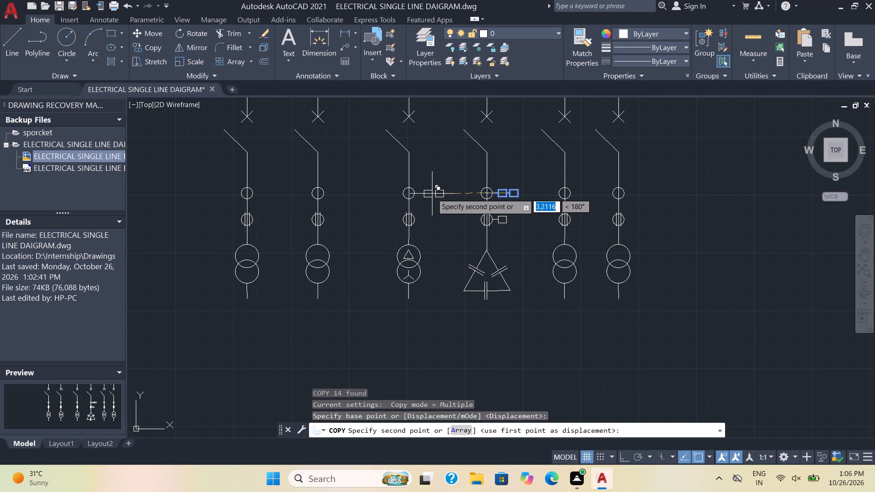
{"action": "scroll", "coordinate": [420, 192], "scroll_direction": "up", "scroll_amount": 4}
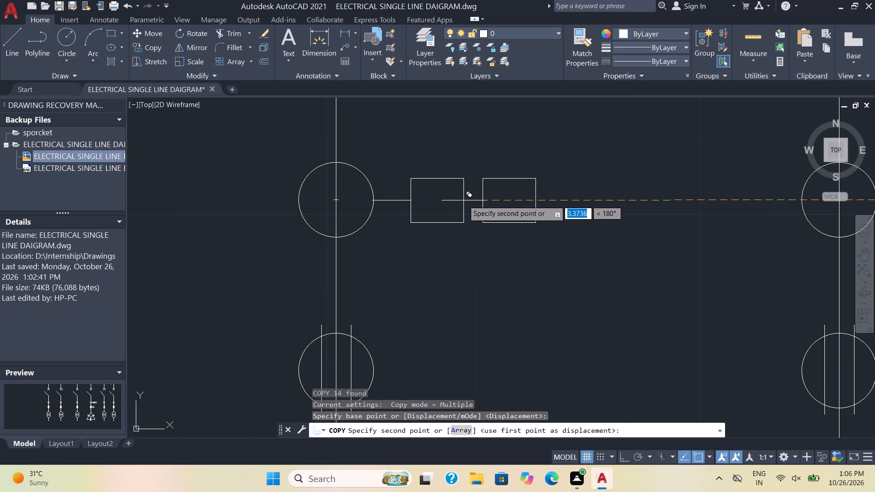
{"action": "scroll", "coordinate": [463, 198], "scroll_direction": "up", "scroll_amount": 2}
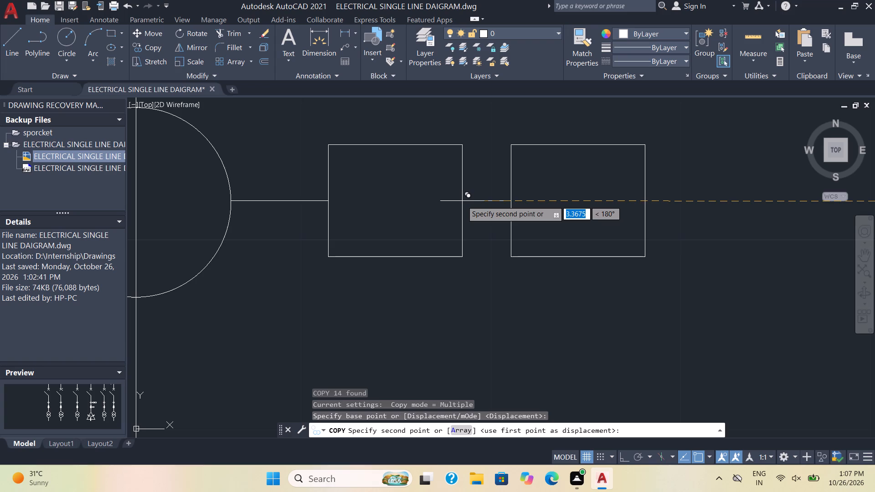
{"action": "left_click", "coordinate": [462, 201]}
{"action": "scroll", "coordinate": [536, 187], "scroll_direction": "down", "scroll_amount": 3}
{"action": "key", "text": "Escape"}
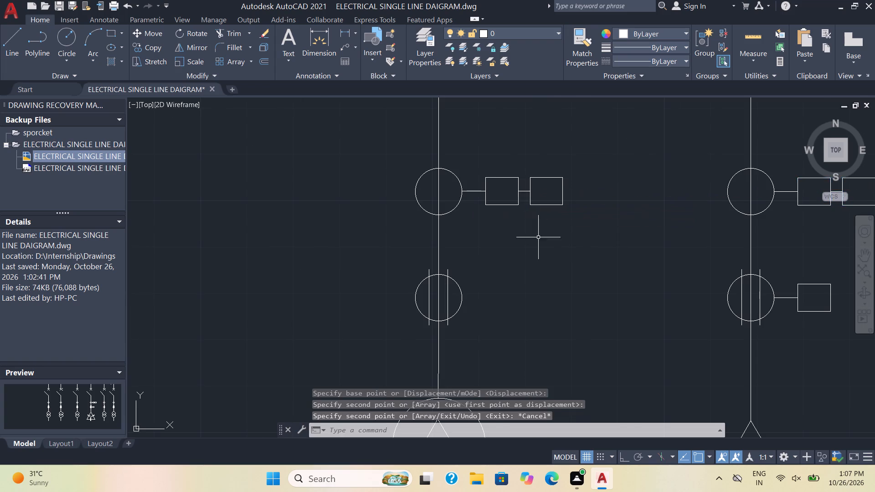
Copy the single box and its connecting line from the fourth feeder's lower circle to the matching circle on the third feeder.
{"action": "scroll", "coordinate": [545, 252], "scroll_direction": "down", "scroll_amount": 2}
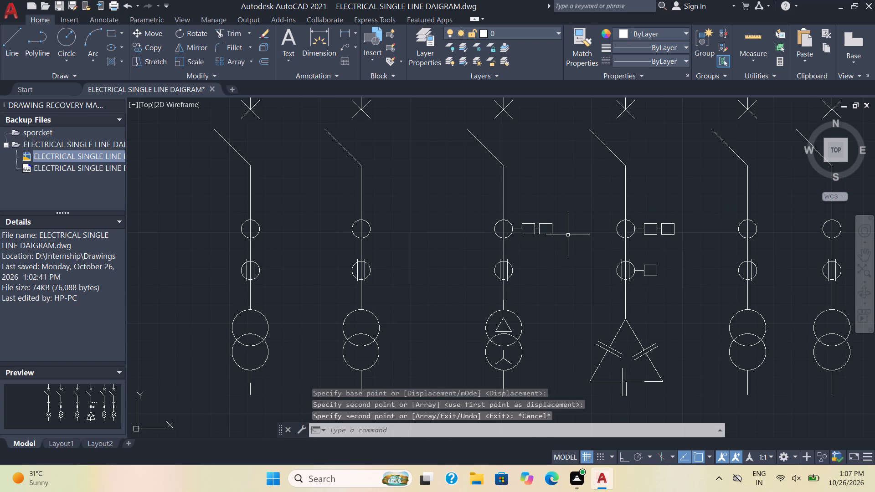
{"action": "left_click_drag", "start_coordinate": [662, 289], "coordinate": [658, 284]}
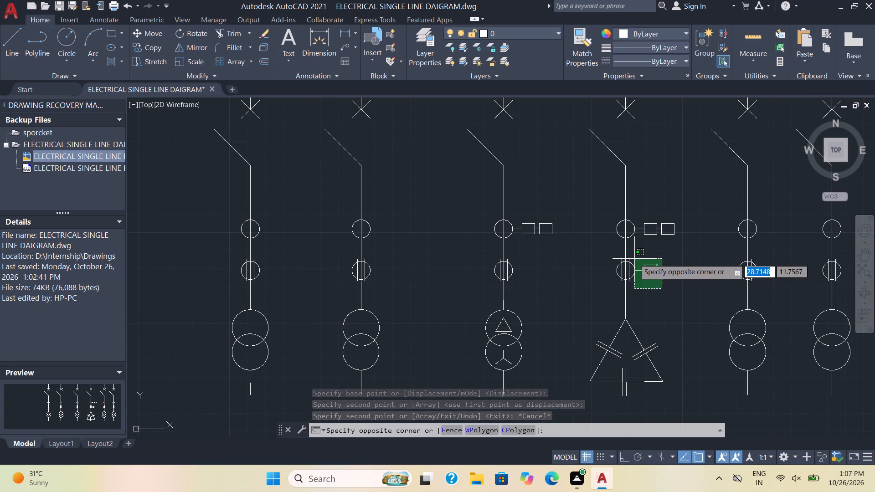
{"action": "left_click", "coordinate": [637, 259]}
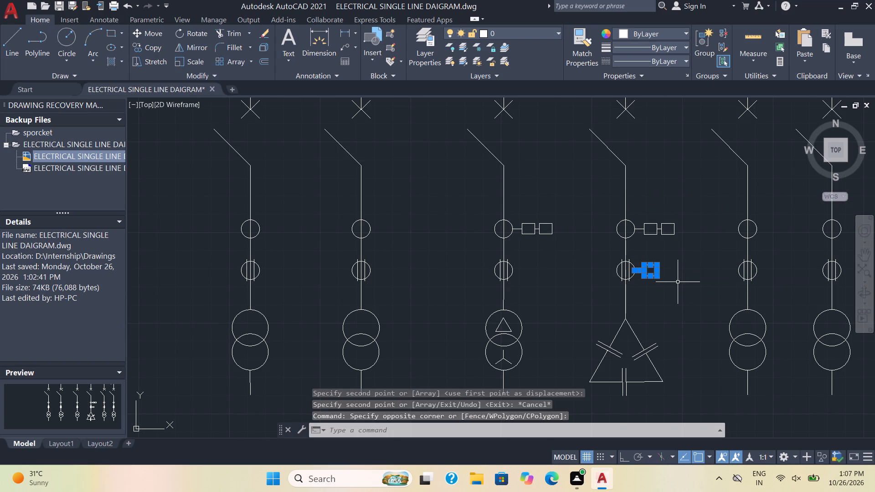
{"action": "key", "text": "c"}
{"action": "key", "text": "o"}
{"action": "key", "text": "Return"}
{"action": "scroll", "coordinate": [624, 263], "scroll_direction": "up", "scroll_amount": 1}
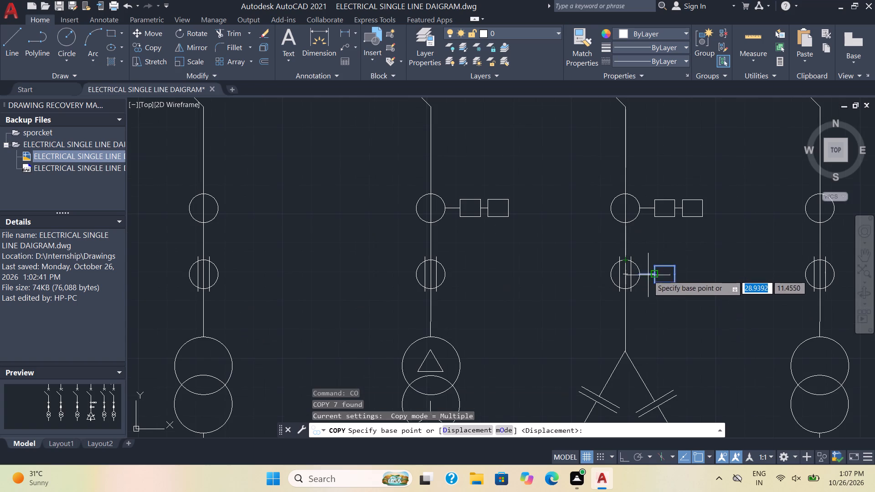
{"action": "left_click", "coordinate": [643, 275]}
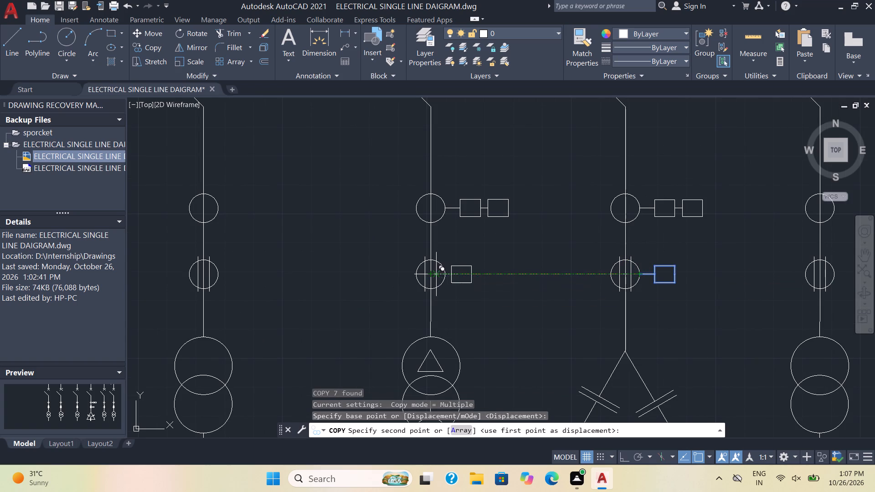
{"action": "left_click", "coordinate": [443, 277]}
{"action": "key", "text": "Escape"}
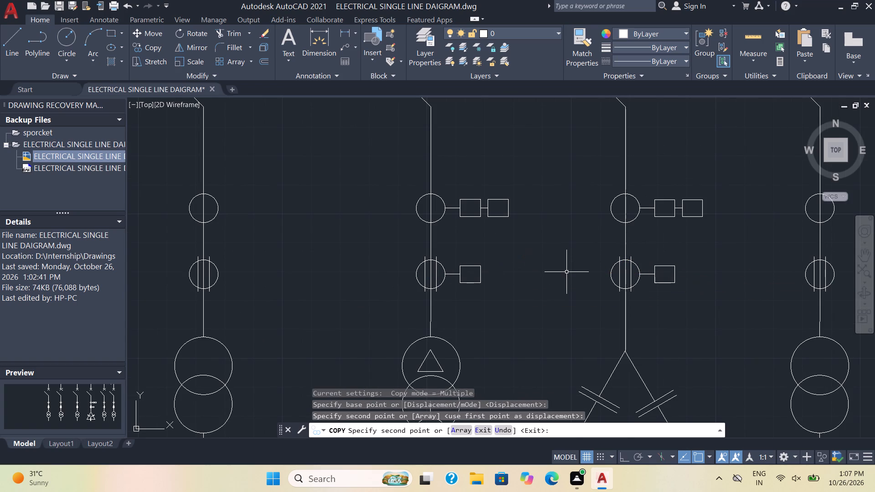
Examine the diagram above and below the busbar, comparing the feeders to see which symbols and relay boxes still need adding.
{"action": "scroll", "coordinate": [546, 248], "scroll_direction": "down", "scroll_amount": 2}
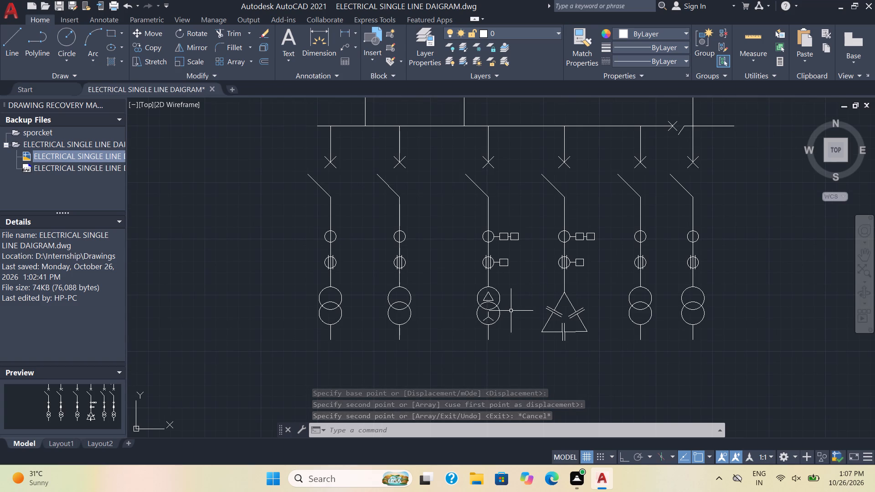
{"action": "scroll", "coordinate": [493, 345], "scroll_direction": "down", "scroll_amount": 2}
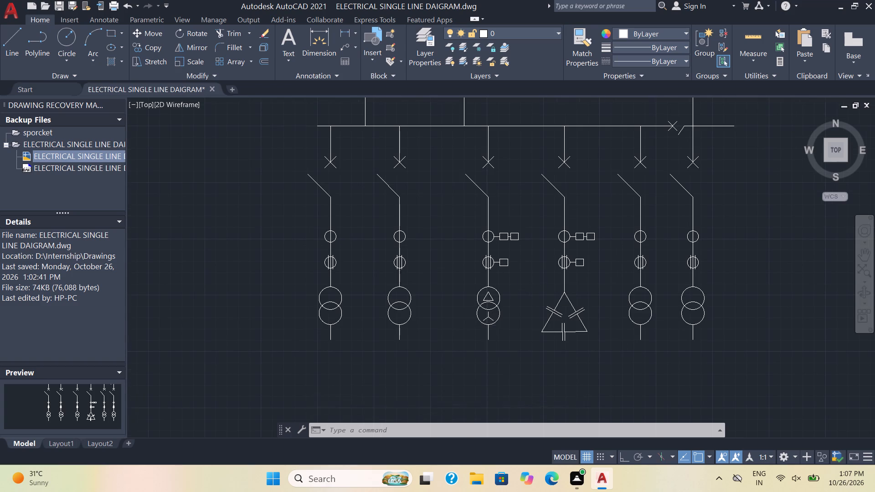
{"action": "scroll", "coordinate": [493, 345], "scroll_direction": "down", "scroll_amount": 2}
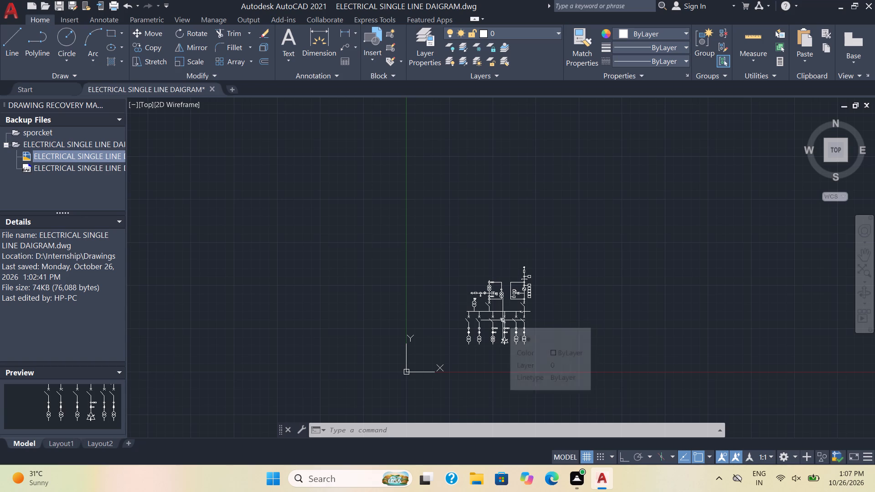
{"action": "scroll", "coordinate": [493, 320], "scroll_direction": "up", "scroll_amount": 3}
{"action": "scroll", "coordinate": [510, 360], "scroll_direction": "up", "scroll_amount": 1}
{"action": "middle_click_drag", "start_coordinate": [510, 360], "coordinate": [504, 293]}
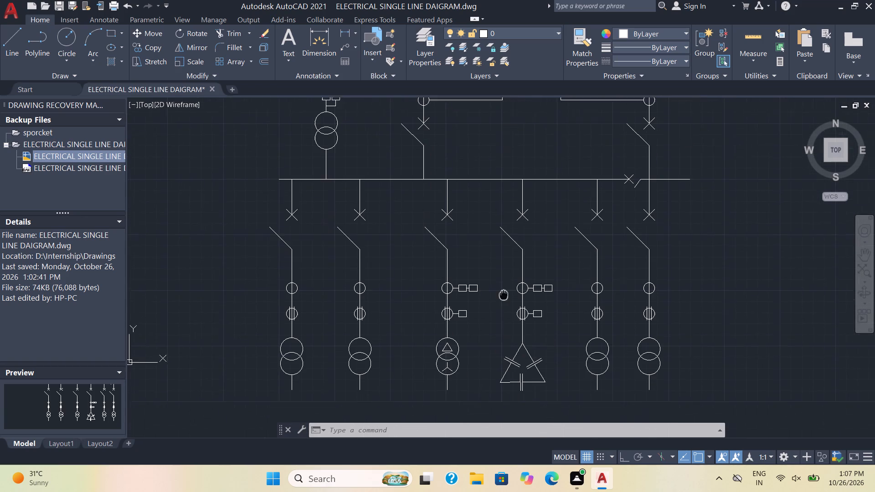
{"action": "middle_click_drag", "start_coordinate": [504, 293], "coordinate": [504, 286]}
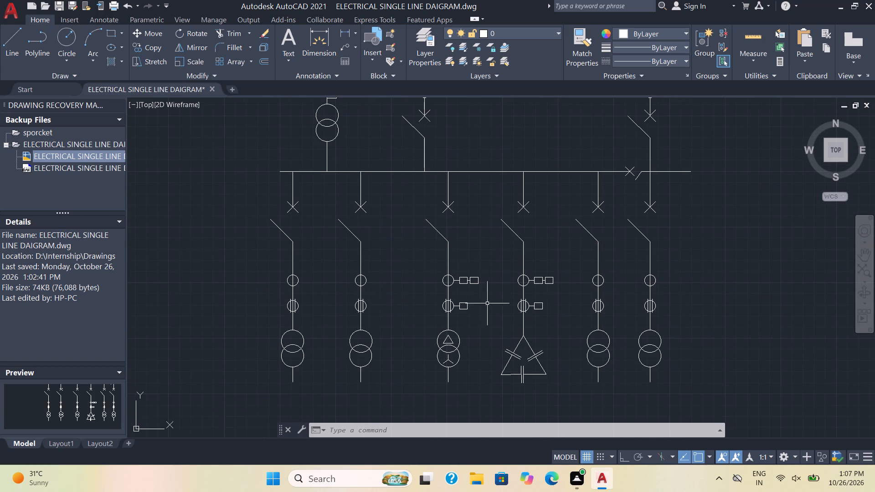
{"action": "scroll", "coordinate": [456, 339], "scroll_direction": "up", "scroll_amount": 1}
{"action": "scroll", "coordinate": [515, 323], "scroll_direction": "up", "scroll_amount": 1}
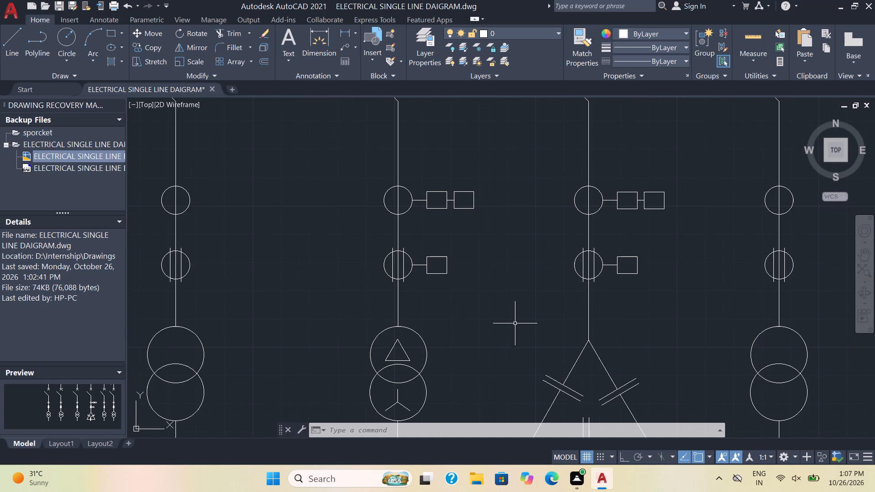
{"action": "middle_click_drag", "start_coordinate": [489, 305], "coordinate": [449, 311]}
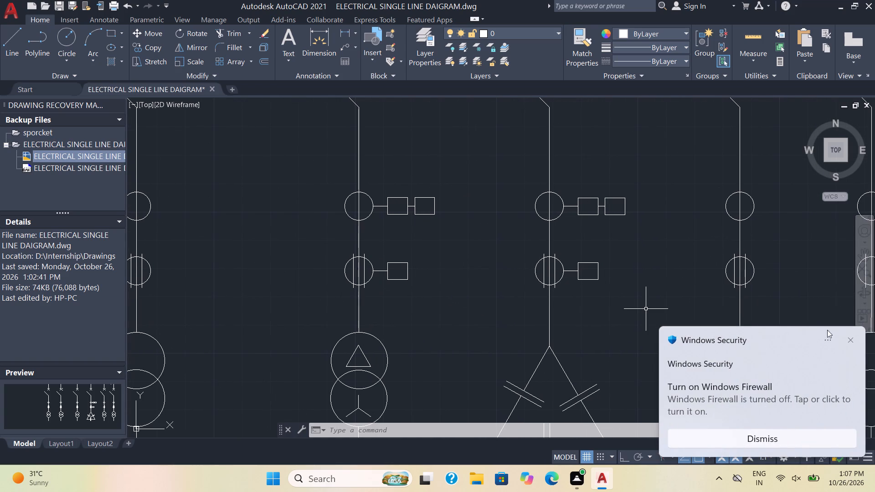
{"action": "left_click", "coordinate": [848, 338]}
{"action": "scroll", "coordinate": [471, 276], "scroll_direction": "down", "scroll_amount": 1}
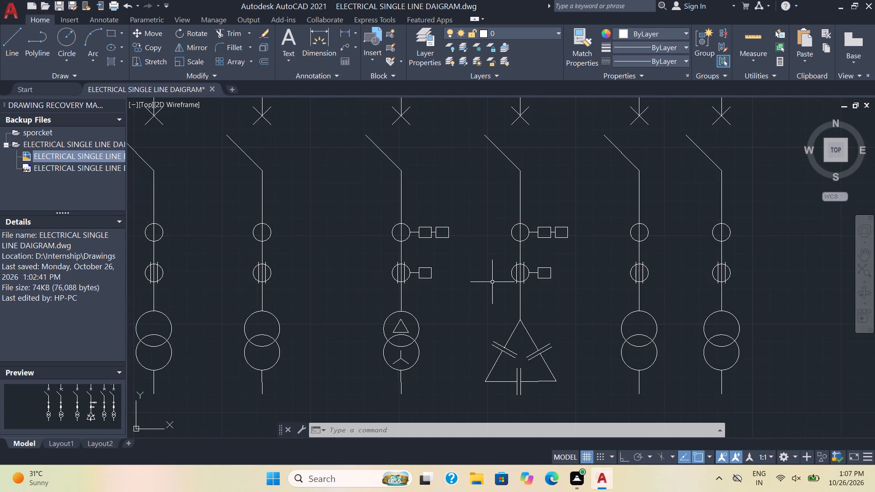
{"action": "scroll", "coordinate": [512, 287], "scroll_direction": "down", "scroll_amount": 1}
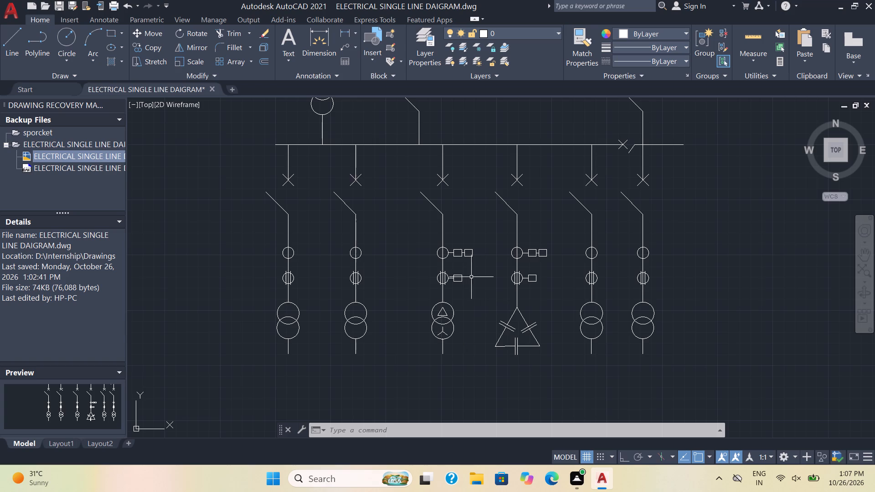
{"action": "scroll", "coordinate": [488, 195], "scroll_direction": "down", "scroll_amount": 1}
{"action": "middle_click_drag", "start_coordinate": [499, 154], "coordinate": [499, 232]}
{"action": "scroll", "coordinate": [499, 154], "scroll_direction": "down", "scroll_amount": 1}
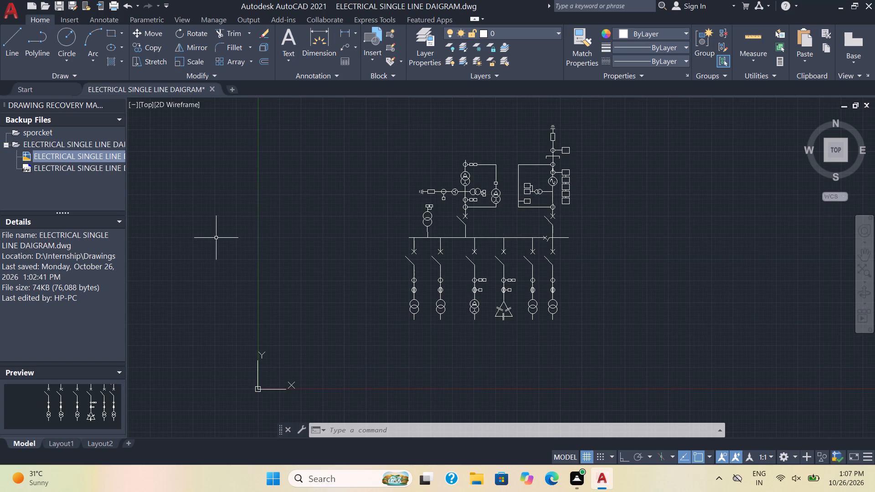
{"action": "scroll", "coordinate": [457, 218], "scroll_direction": "up", "scroll_amount": 1}
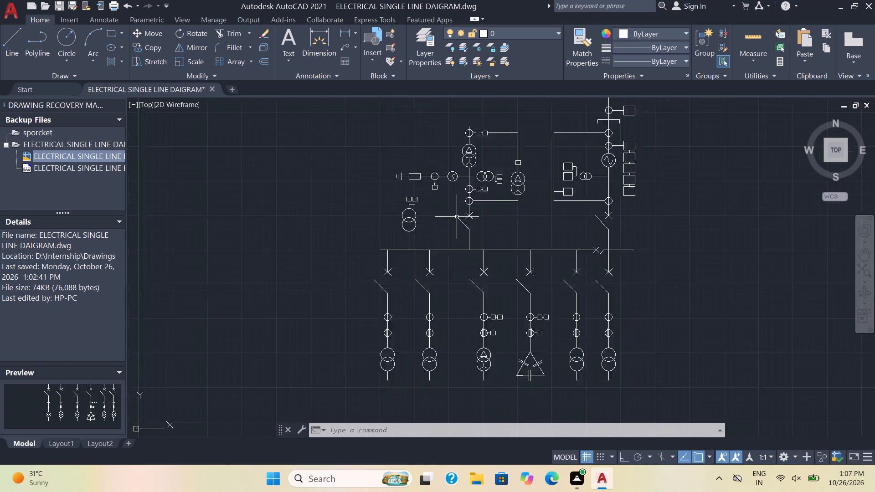
{"action": "scroll", "coordinate": [457, 217], "scroll_direction": "up", "scroll_amount": 2}
{"action": "middle_click_drag", "start_coordinate": [534, 193], "coordinate": [330, 272]}
{"action": "scroll", "coordinate": [471, 196], "scroll_direction": "down", "scroll_amount": 1}
{"action": "middle_click_drag", "start_coordinate": [466, 184], "coordinate": [427, 153]}
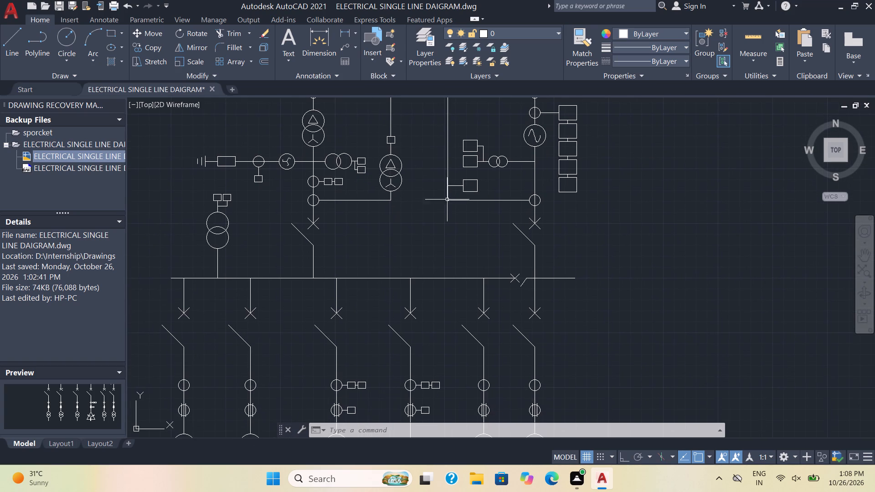
{"action": "middle_click_drag", "start_coordinate": [412, 284], "coordinate": [402, 189]}
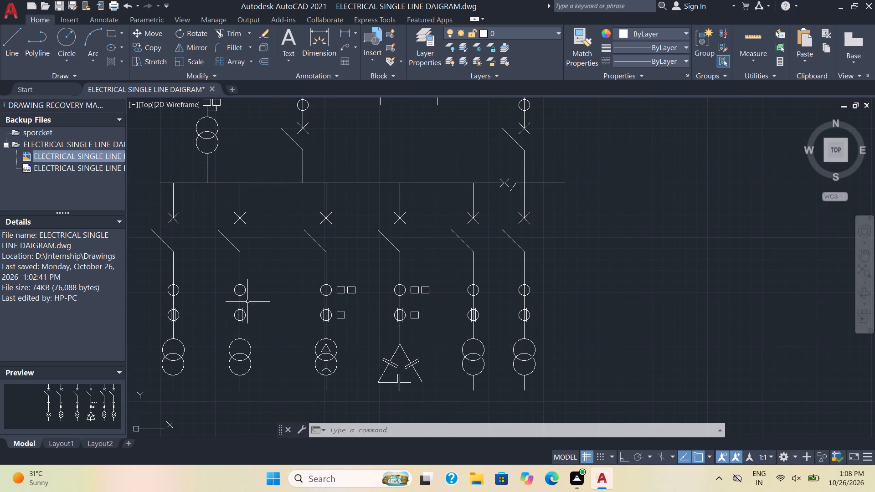
{"action": "middle_click_drag", "start_coordinate": [206, 297], "coordinate": [268, 296]}
{"action": "scroll", "coordinate": [229, 290], "scroll_direction": "down", "scroll_amount": 1}
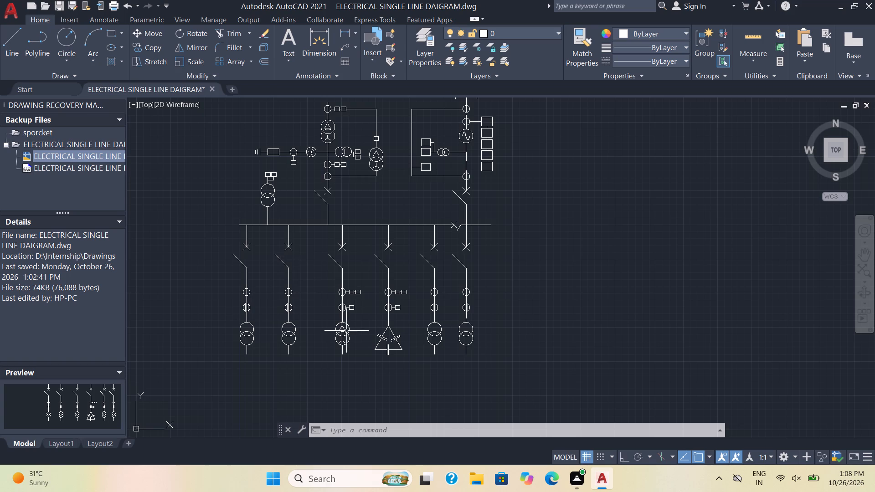
{"action": "scroll", "coordinate": [412, 317], "scroll_direction": "up", "scroll_amount": 2}
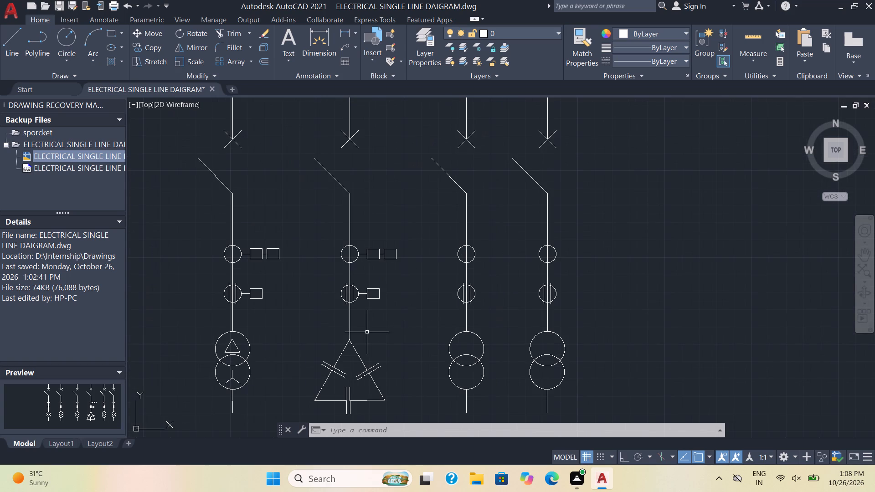
Copy the single box and its connecting line from the fourth feeder's lower circle to the matching circles on the first and second feeders.
{"action": "left_click", "coordinate": [381, 323]}
{"action": "left_click", "coordinate": [359, 282]}
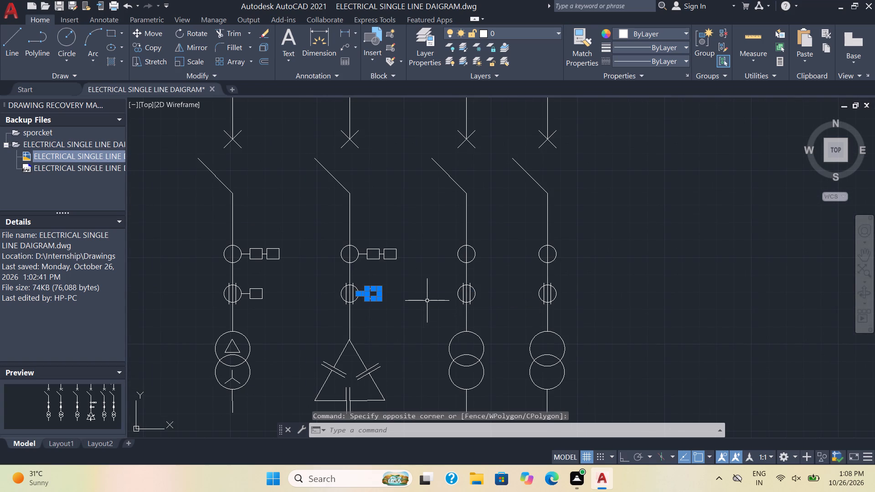
{"action": "type", "text": "co"}
{"action": "key", "text": "Return"}
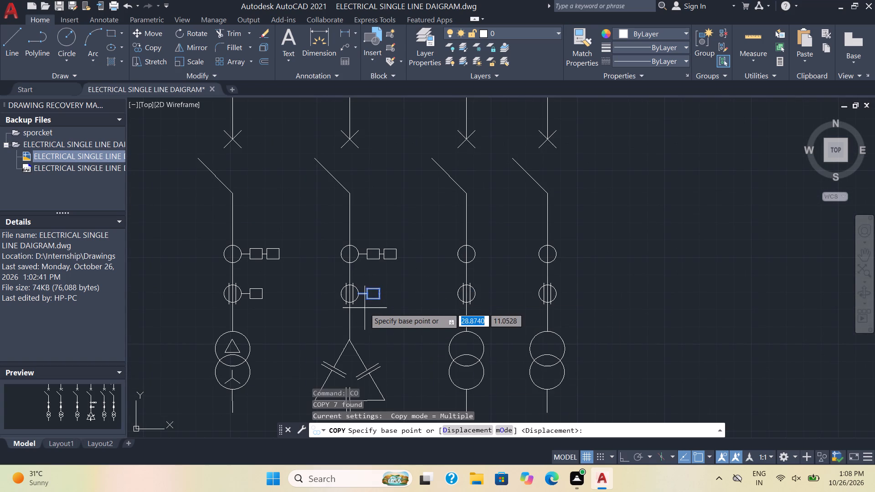
{"action": "left_click", "coordinate": [361, 294]}
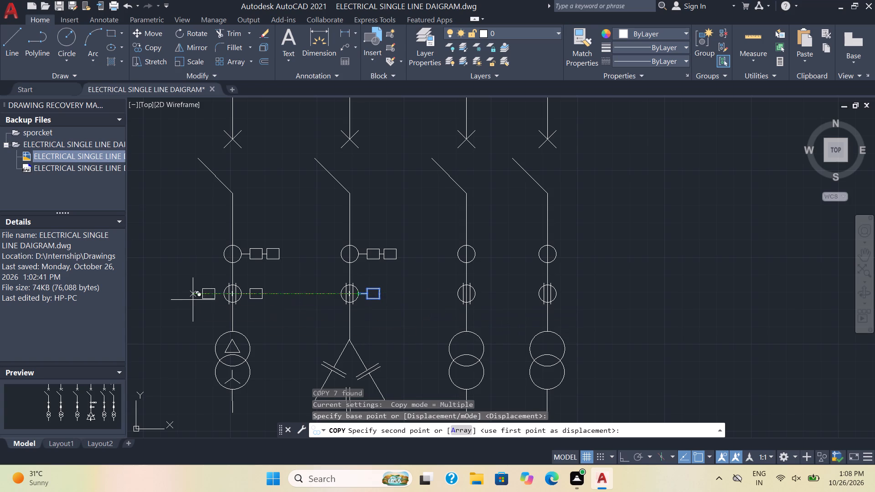
{"action": "scroll", "coordinate": [352, 279], "scroll_direction": "up", "scroll_amount": 3}
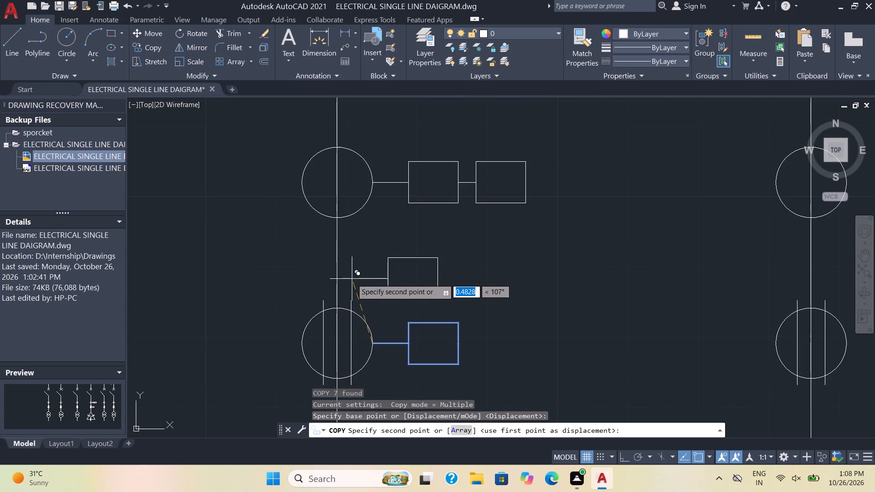
{"action": "scroll", "coordinate": [163, 309], "scroll_direction": "down", "scroll_amount": 4}
{"action": "middle_click_drag", "start_coordinate": [172, 313], "coordinate": [380, 286]}
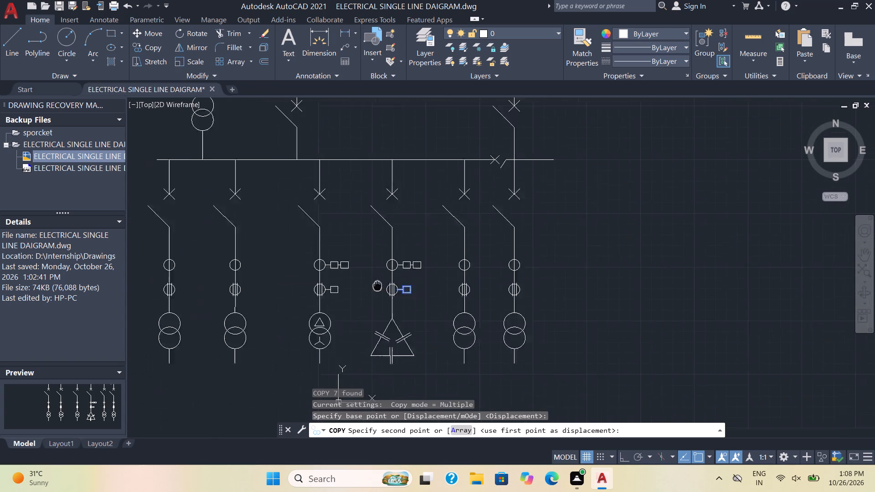
{"action": "middle_click_drag", "start_coordinate": [380, 286], "coordinate": [408, 282]}
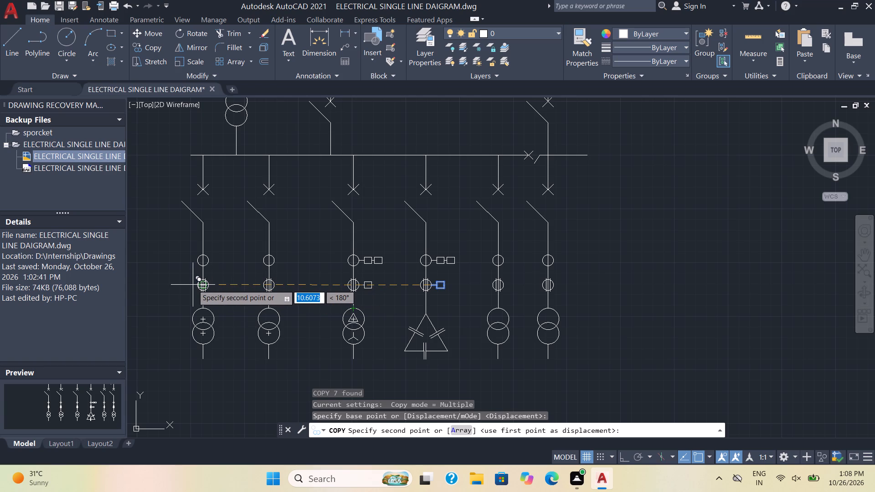
{"action": "scroll", "coordinate": [211, 287], "scroll_direction": "up", "scroll_amount": 3}
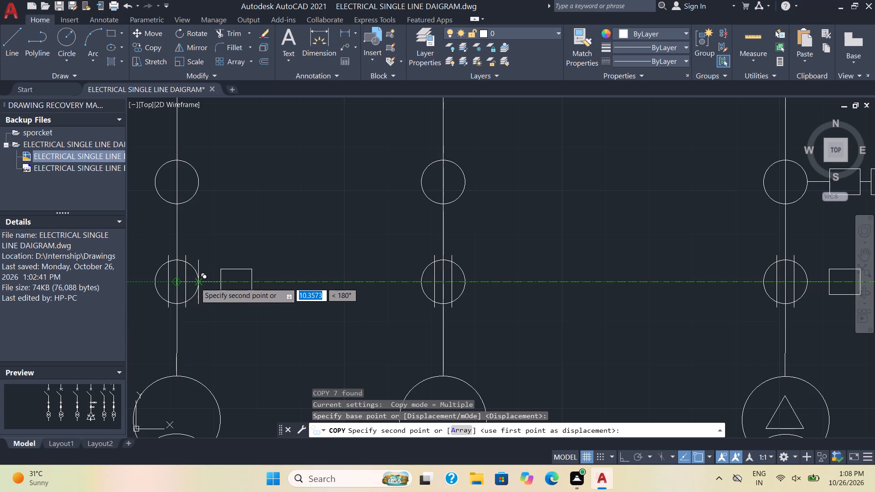
{"action": "left_click", "coordinate": [195, 282]}
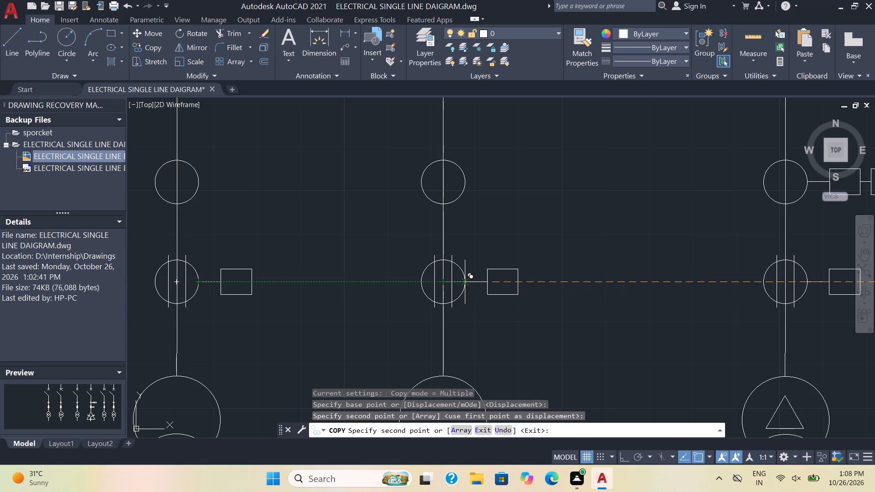
{"action": "left_click", "coordinate": [464, 282]}
{"action": "scroll", "coordinate": [530, 267], "scroll_direction": "down", "scroll_amount": 1}
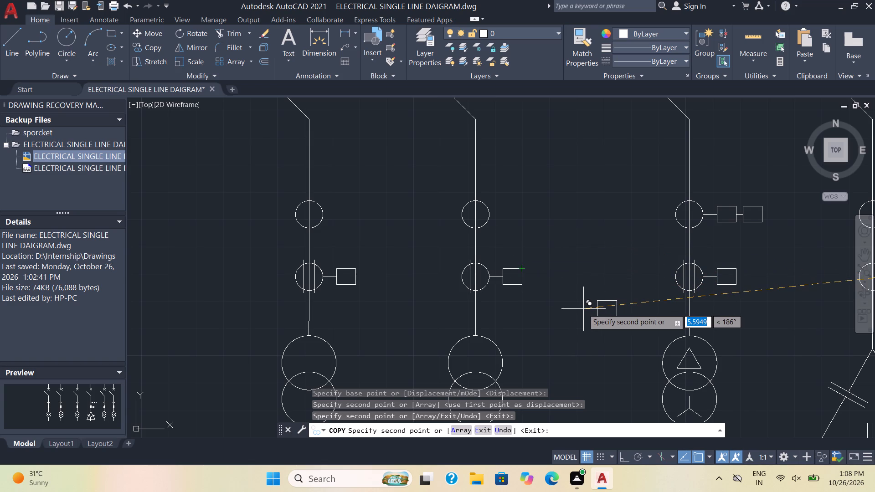
{"action": "key", "text": "Escape"}
Join the three lines of the star symbol inside the lower circle of the third feeder's transformer.
{"action": "scroll", "coordinate": [464, 298], "scroll_direction": "down", "scroll_amount": 1}
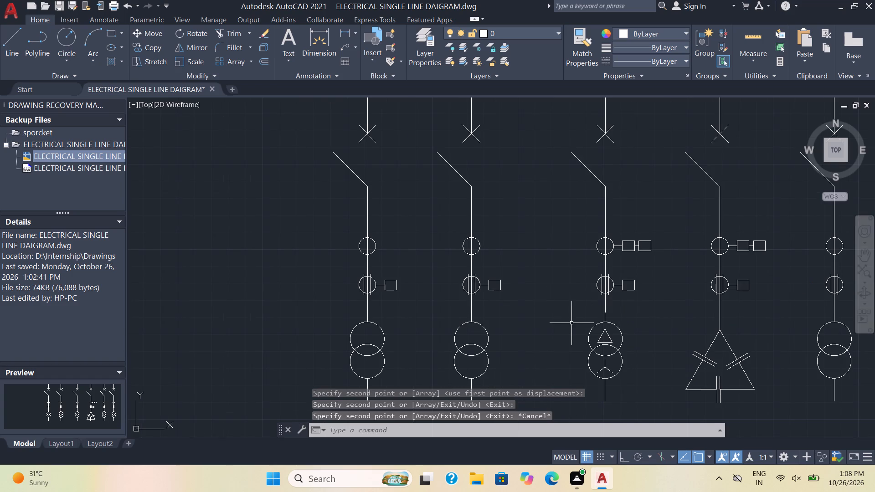
{"action": "middle_click_drag", "start_coordinate": [571, 324], "coordinate": [296, 248]}
{"action": "scroll", "coordinate": [327, 320], "scroll_direction": "up", "scroll_amount": 2}
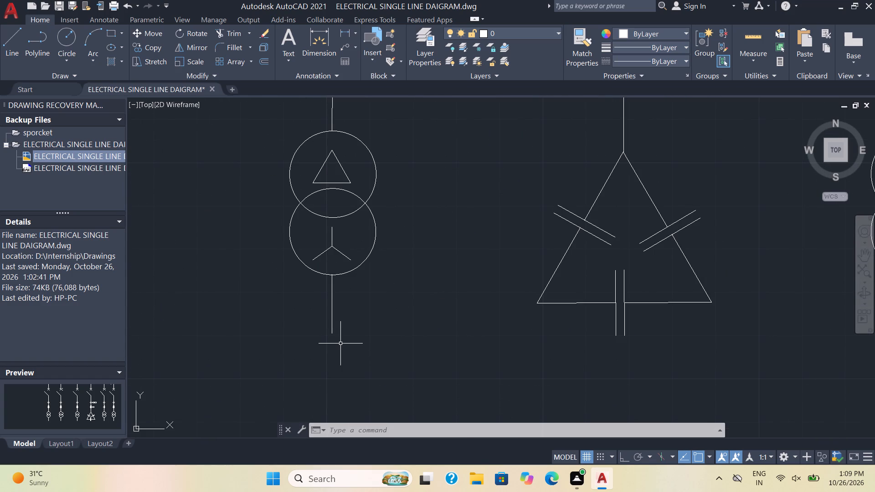
{"action": "left_click", "coordinate": [351, 259]}
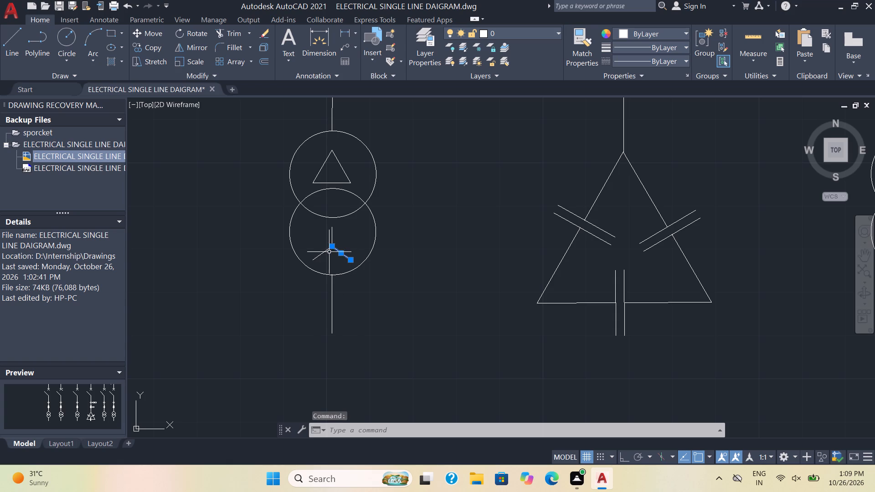
{"action": "left_click", "coordinate": [323, 252]}
{"action": "left_click", "coordinate": [330, 235]}
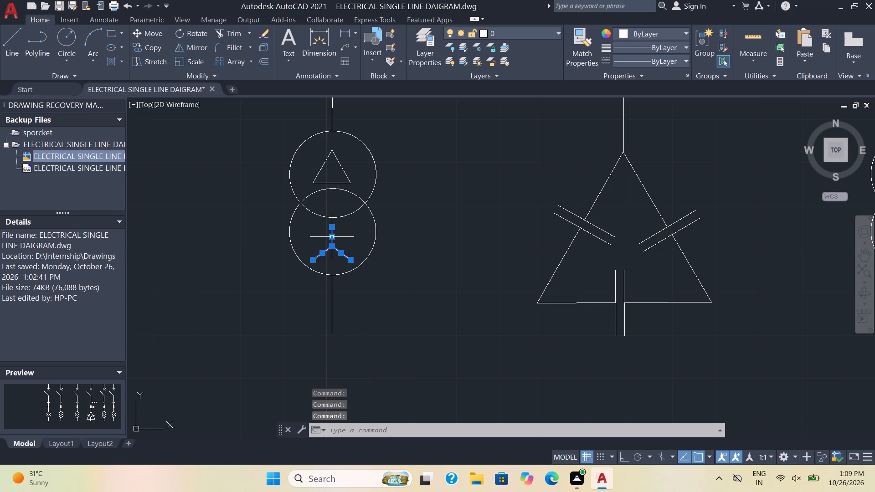
{"action": "key", "text": "j"}
{"action": "key", "text": "Return"}
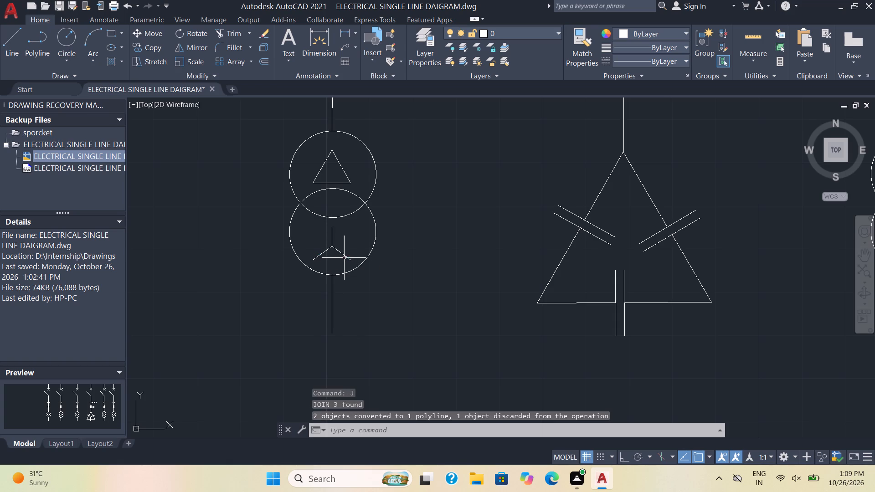
Rotate the third feeder's star symbol half a turn about its centre point so its vertical leg points down.
{"action": "left_click", "coordinate": [336, 261]}
{"action": "left_click", "coordinate": [321, 240]}
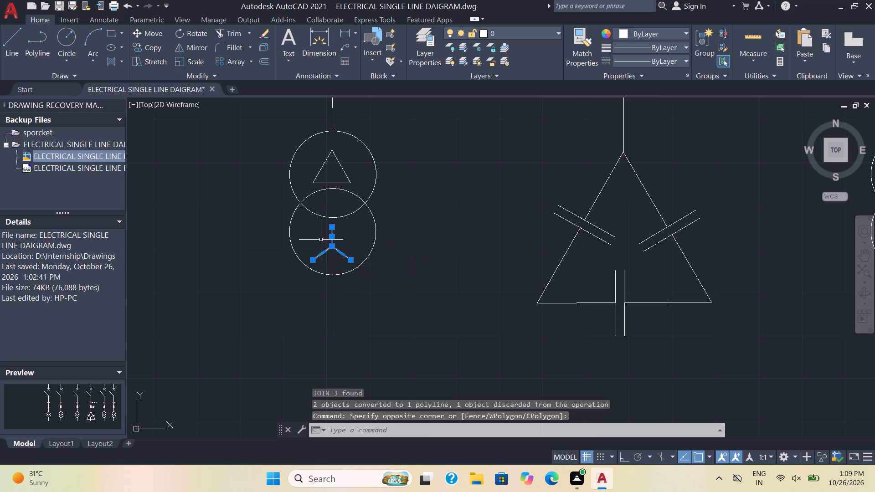
{"action": "key", "text": "r"}
{"action": "key", "text": "o"}
{"action": "key", "text": "Return"}
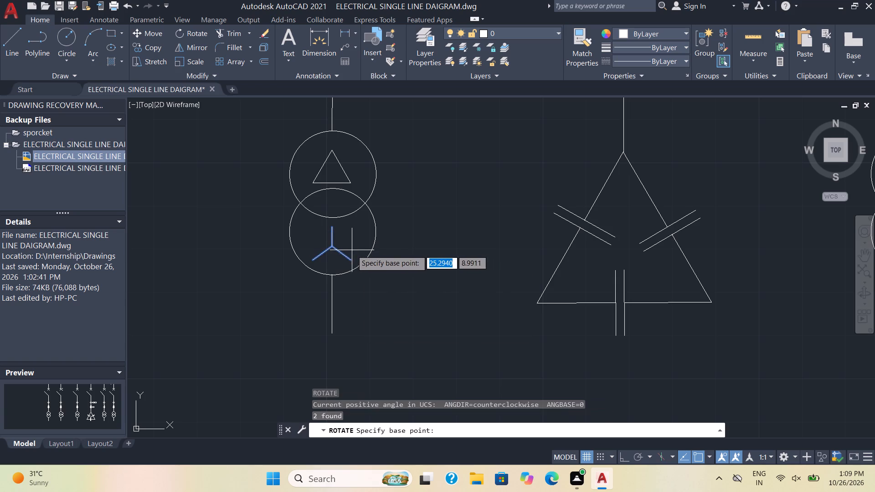
{"action": "left_click", "coordinate": [329, 251]}
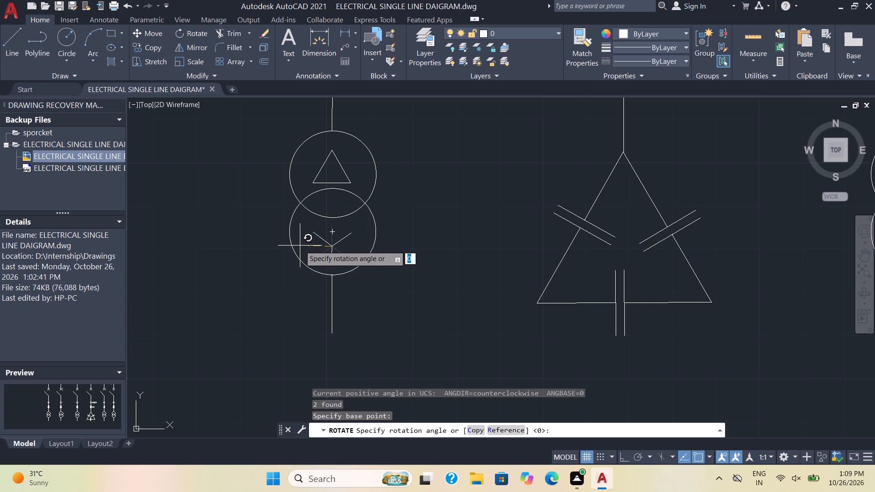
{"action": "scroll", "coordinate": [301, 248], "scroll_direction": "up", "scroll_amount": 2}
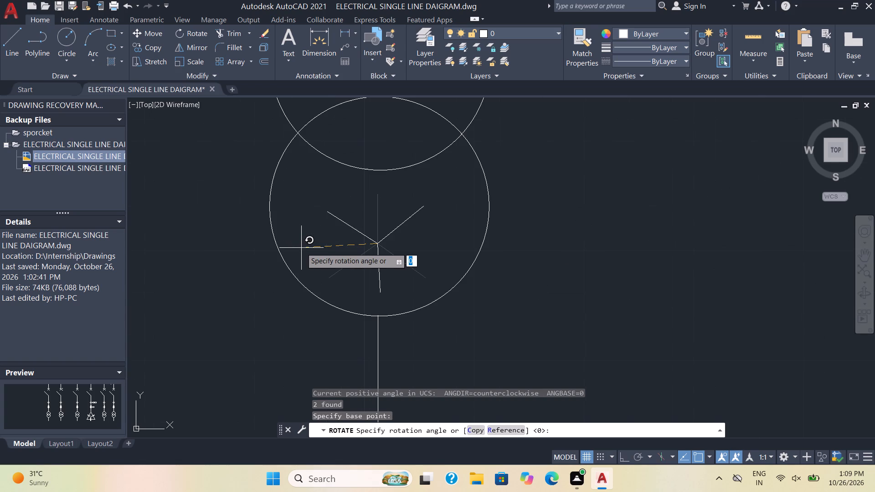
{"action": "left_click", "coordinate": [304, 244]}
{"action": "scroll", "coordinate": [477, 260], "scroll_direction": "down", "scroll_amount": 2}
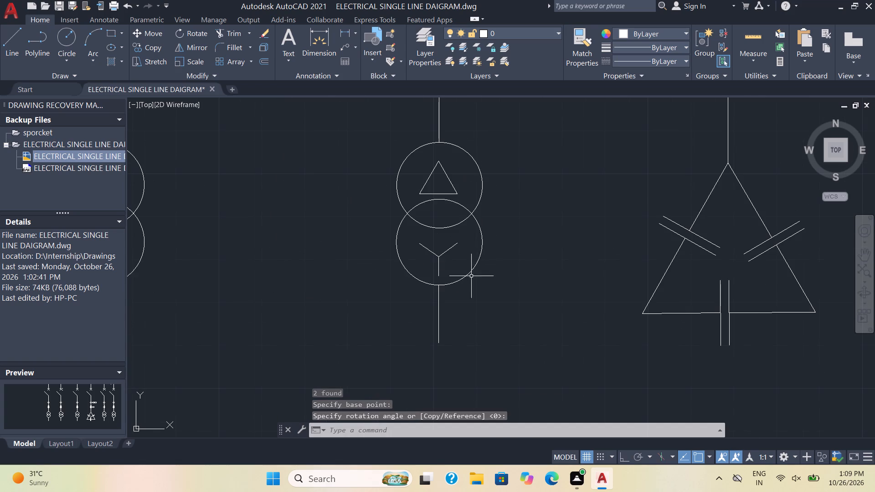
{"action": "key", "text": "Escape"}
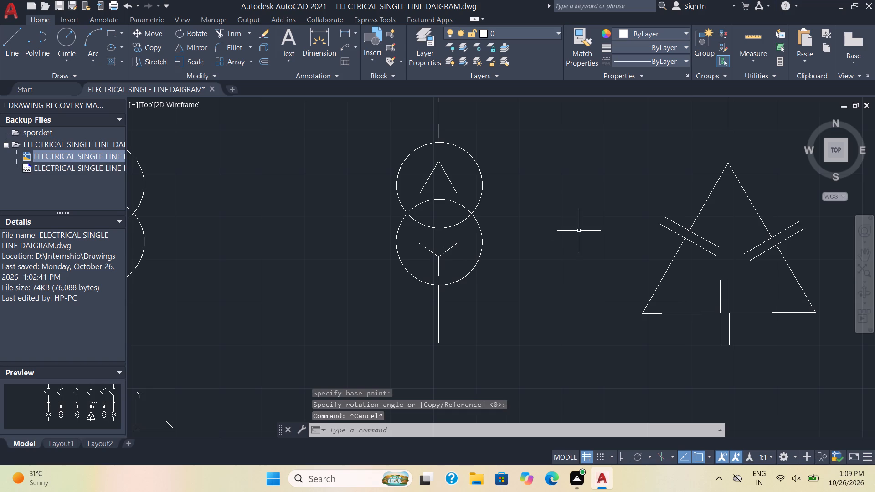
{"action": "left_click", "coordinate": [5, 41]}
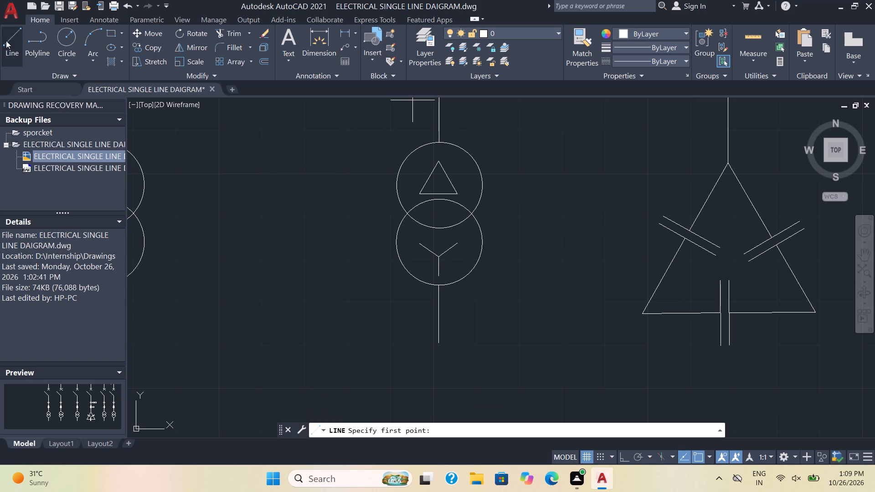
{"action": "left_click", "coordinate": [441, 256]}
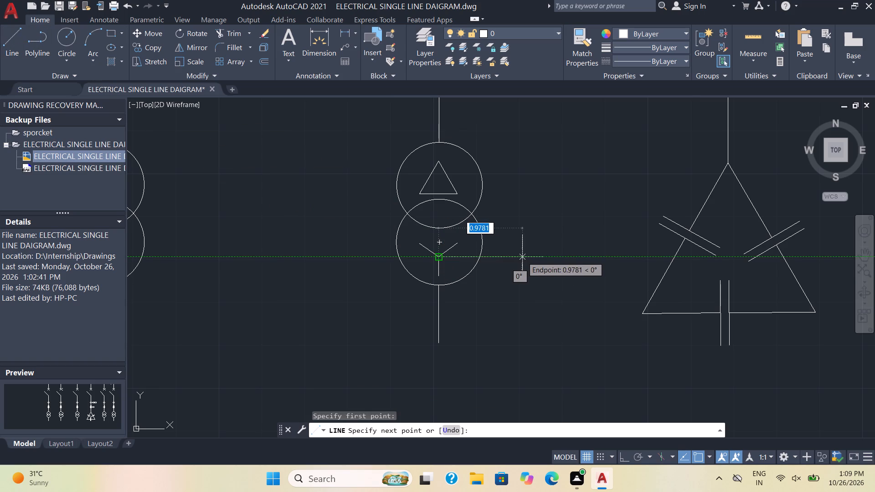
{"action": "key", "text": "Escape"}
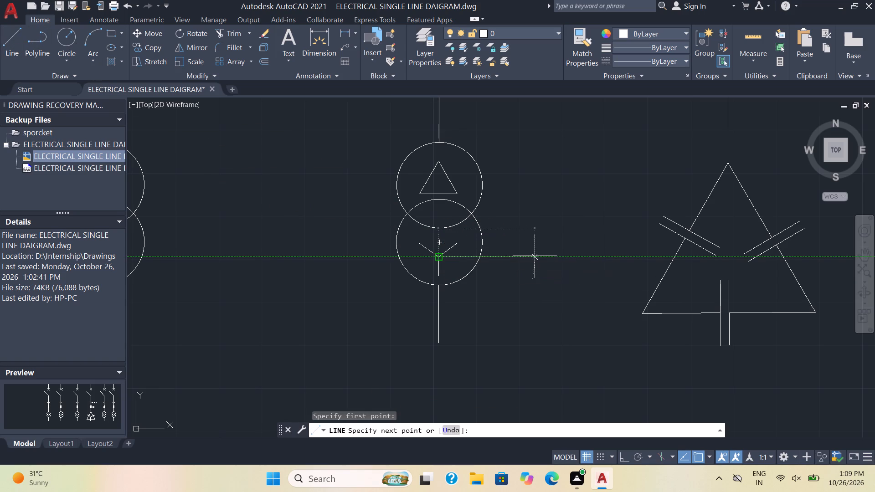
Move the inverted star symbol straight up so its junction sits at about the centre of the lower transformer circle.
{"action": "left_click", "coordinate": [455, 268]}
{"action": "left_click", "coordinate": [414, 253]}
{"action": "key", "text": "m"}
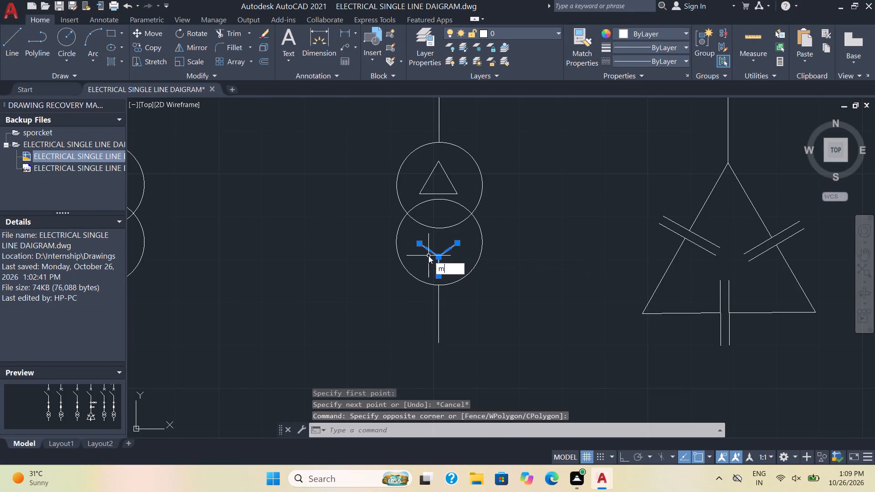
{"action": "key", "text": "Return"}
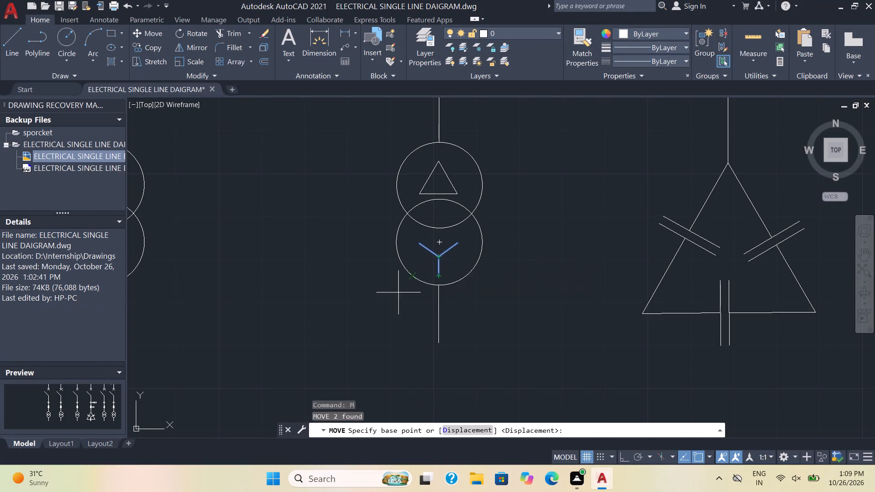
{"action": "left_click", "coordinate": [440, 257]}
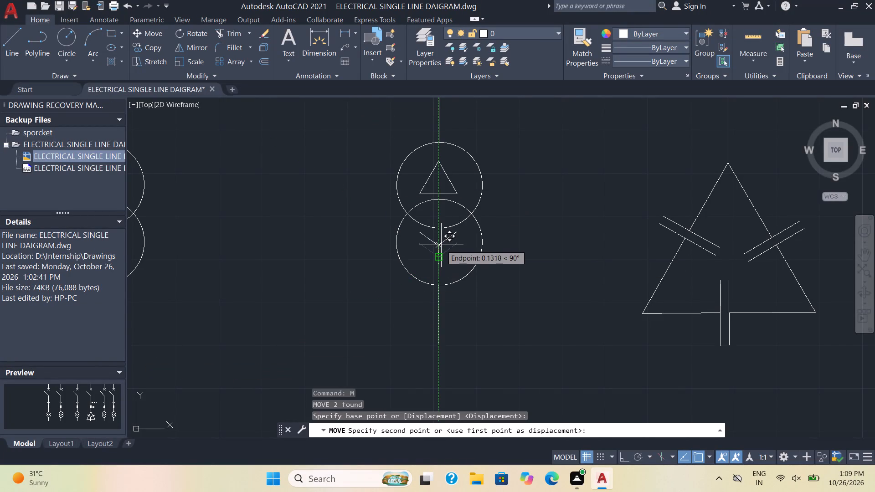
{"action": "left_click", "coordinate": [441, 243]}
{"action": "key", "text": "Escape"}
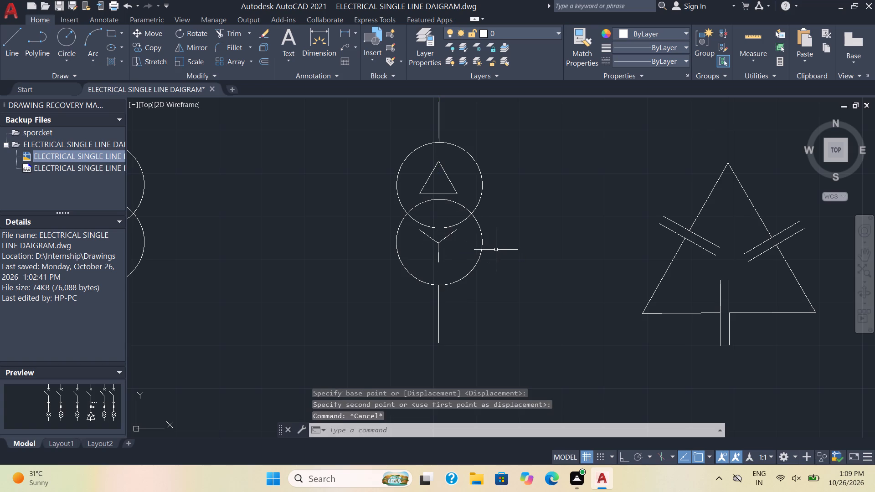
Draw a horizontal line about 0.78 long from the star's junction out past the right side of the lower transformer circle.
{"action": "left_click", "coordinate": [16, 40]}
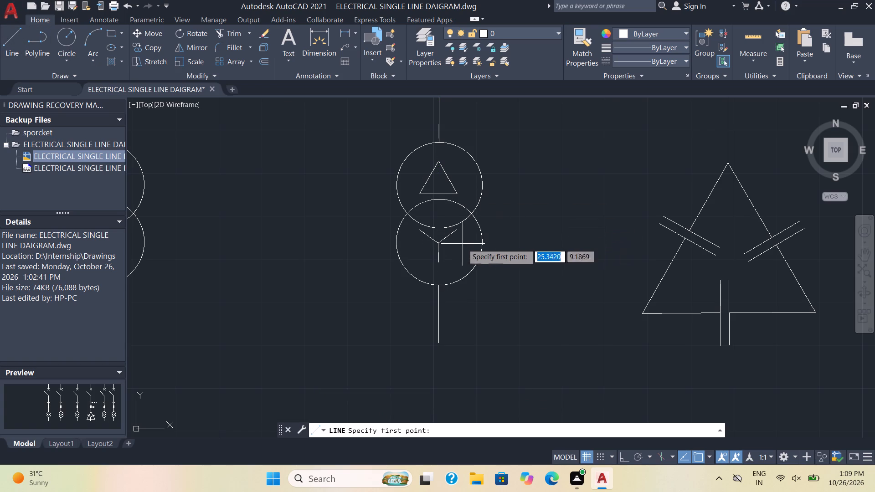
{"action": "left_click", "coordinate": [436, 242]}
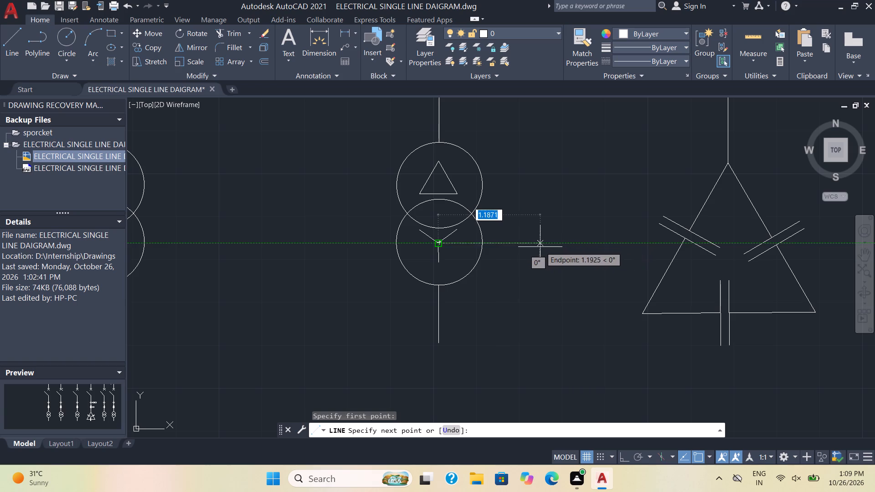
{"action": "left_click", "coordinate": [505, 247]}
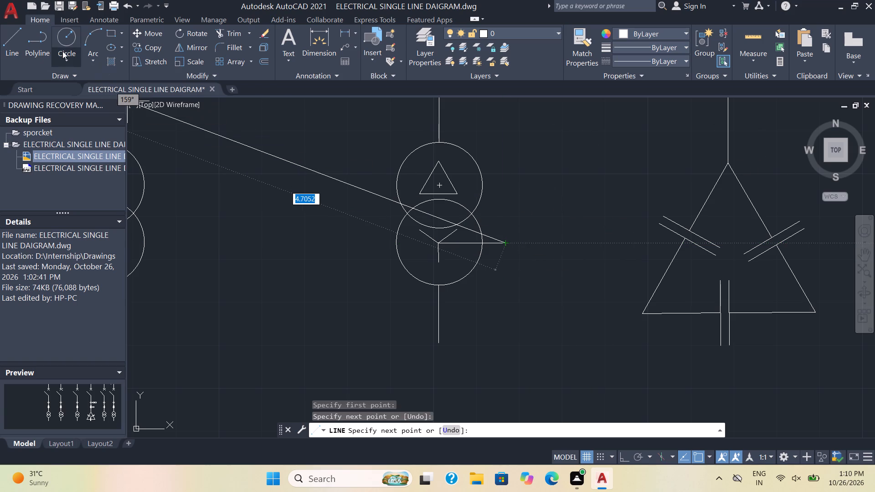
Draw a two-point circle of diameter 0.5 starting at the outer end of the star's horizontal line and extending along it.
{"action": "left_click", "coordinate": [64, 37]}
{"action": "left_click", "coordinate": [69, 55]}
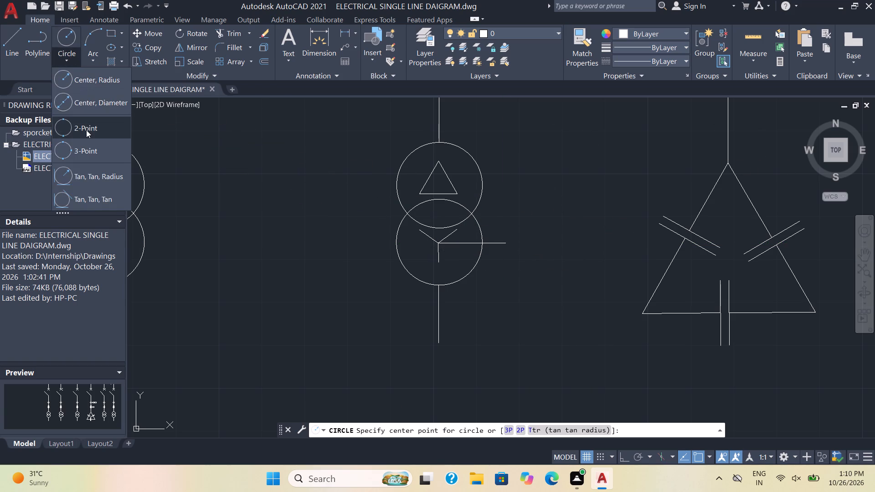
{"action": "left_click", "coordinate": [87, 130]}
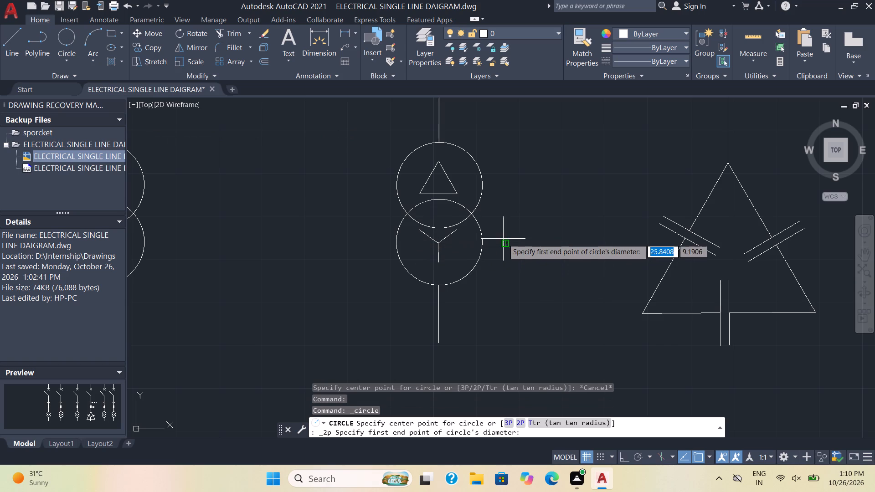
{"action": "left_click", "coordinate": [504, 243]}
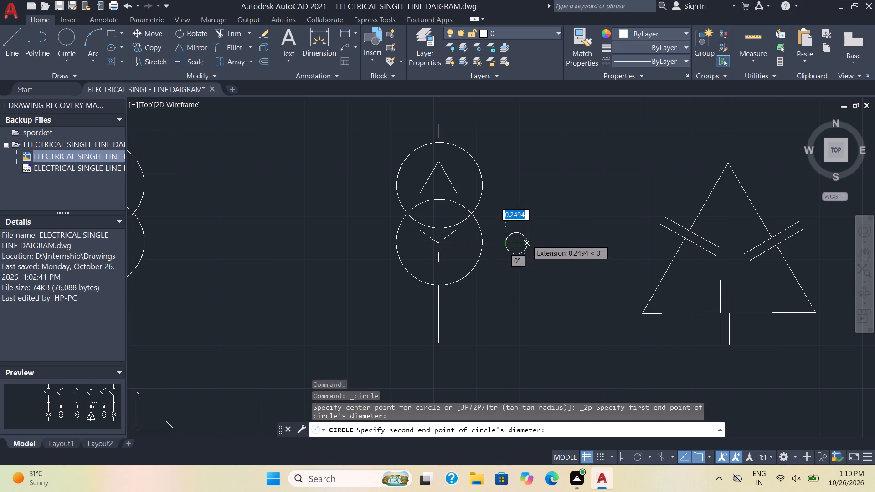
{"action": "key", "text": "0"}
{"action": "key", "text": "period"}
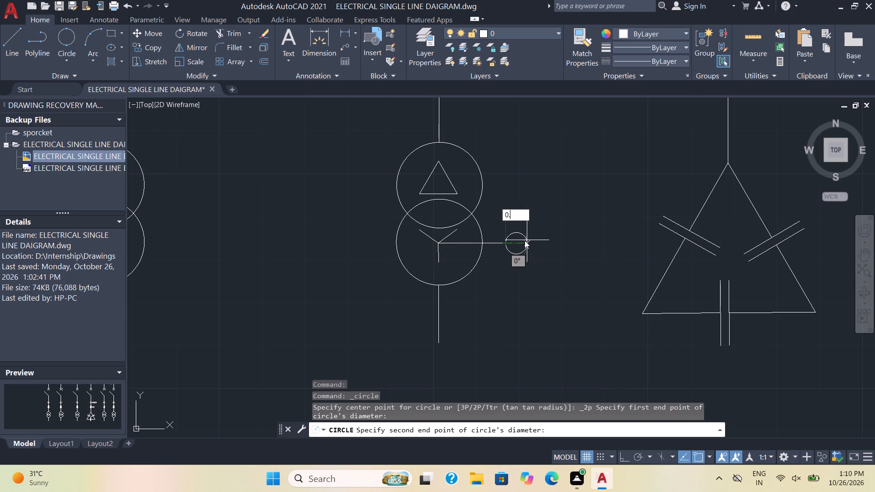
{"action": "key", "text": "5"}
{"action": "key", "text": "Return"}
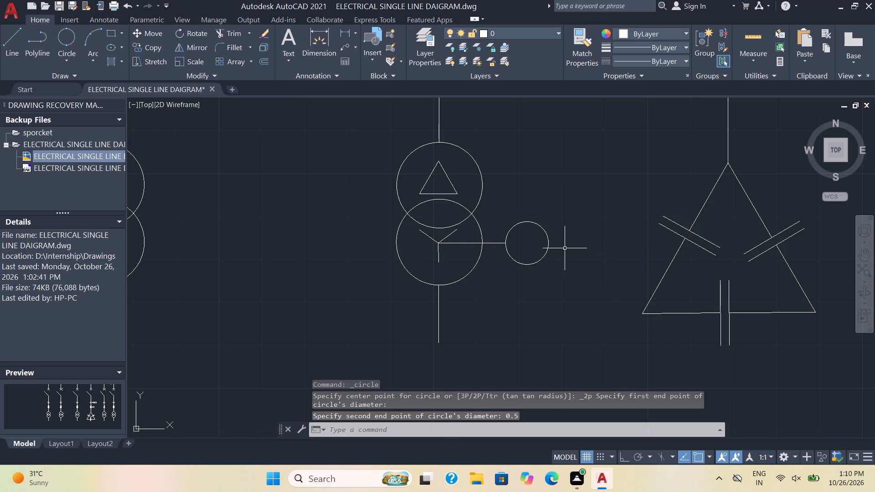
Draw a horizontal line from the outer end of the star's branch line through the small circle, ending just past its far side.
{"action": "scroll", "coordinate": [565, 248], "scroll_direction": "down", "scroll_amount": 3}
{"action": "scroll", "coordinate": [565, 251], "scroll_direction": "up", "scroll_amount": 3}
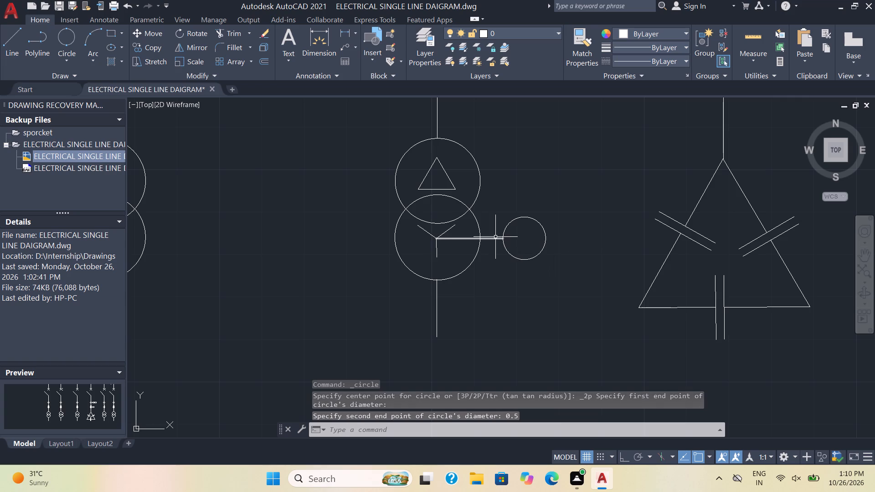
{"action": "left_click", "coordinate": [8, 41]}
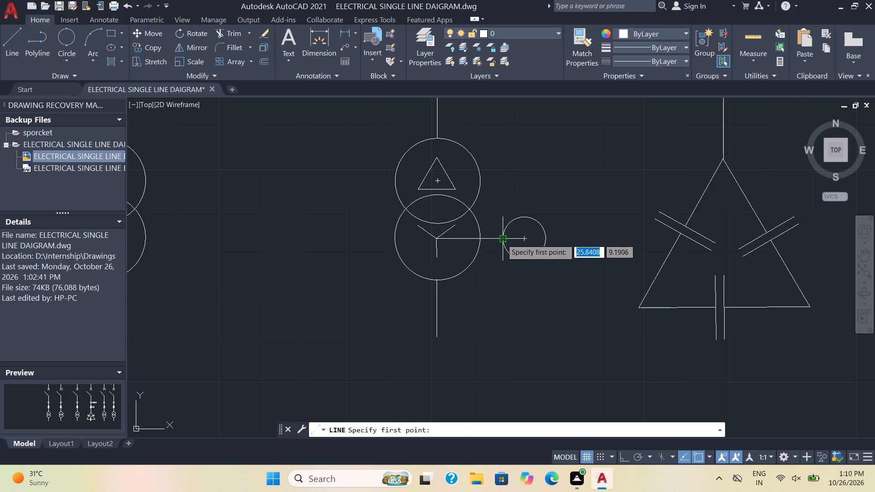
{"action": "left_click", "coordinate": [502, 239]}
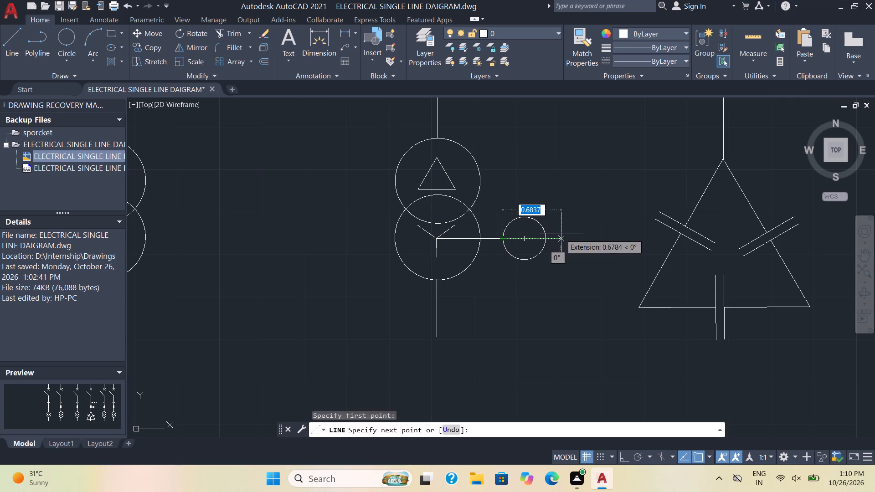
{"action": "left_click", "coordinate": [571, 234]}
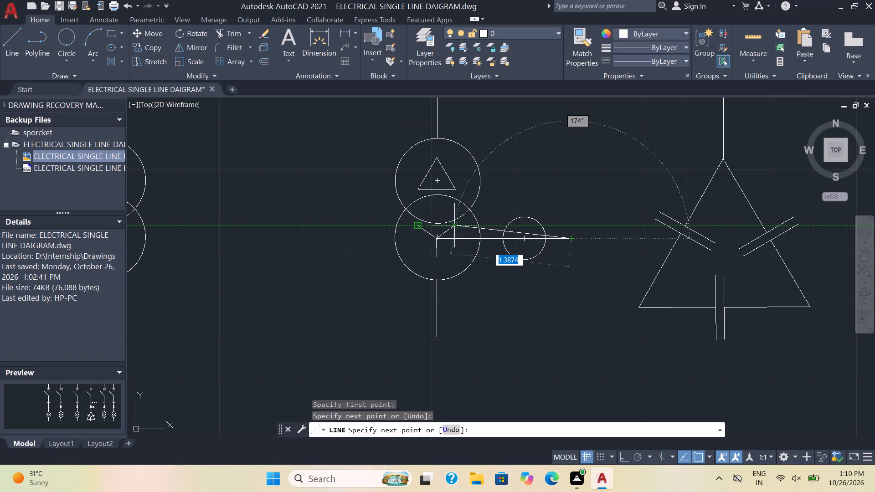
{"action": "key", "text": "Escape"}
Copy the earth symbol with its lead line from the upper horizontal branch, placing the lead's box-side end at the small circle's centre.
{"action": "scroll", "coordinate": [464, 225], "scroll_direction": "down", "scroll_amount": 3}
{"action": "middle_click_drag", "start_coordinate": [273, 208], "coordinate": [646, 243]}
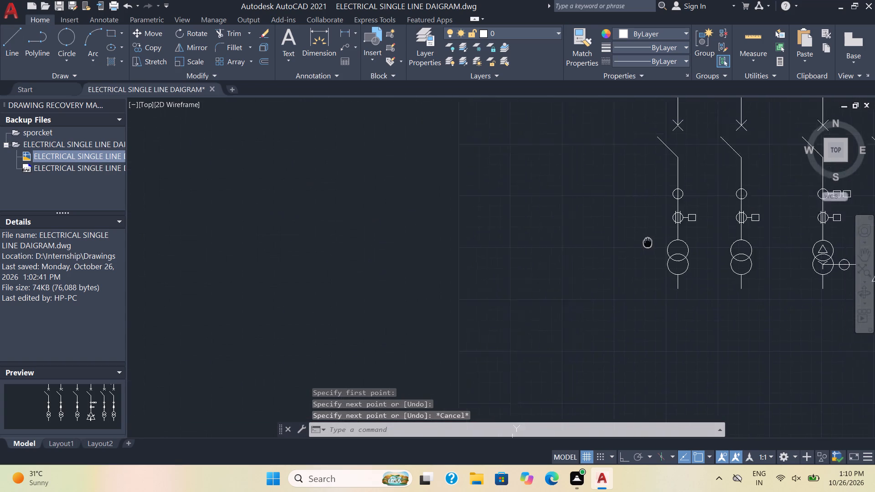
{"action": "middle_click_drag", "start_coordinate": [646, 243], "coordinate": [558, 359]}
{"action": "middle_click_drag", "start_coordinate": [630, 185], "coordinate": [612, 247]}
{"action": "scroll", "coordinate": [585, 188], "scroll_direction": "up", "scroll_amount": 4}
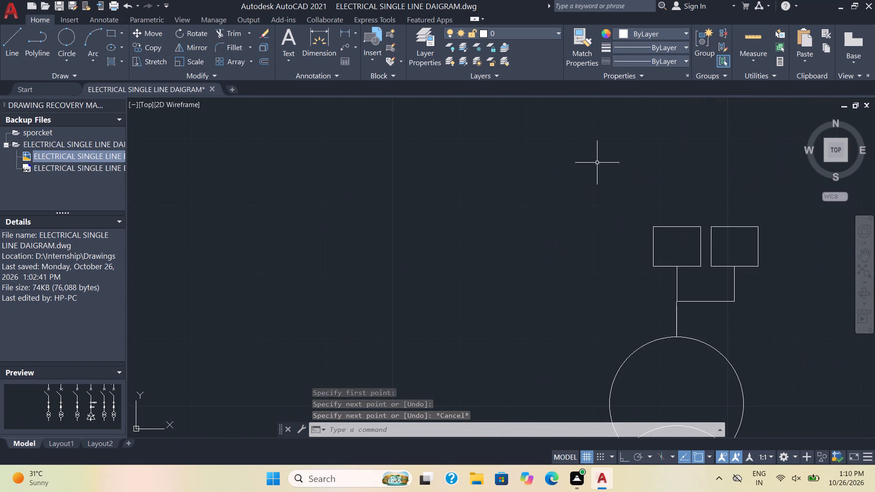
{"action": "middle_click_drag", "start_coordinate": [597, 165], "coordinate": [572, 383]}
{"action": "left_click_drag", "start_coordinate": [590, 311], "coordinate": [582, 303]}
{"action": "left_click", "coordinate": [509, 195]}
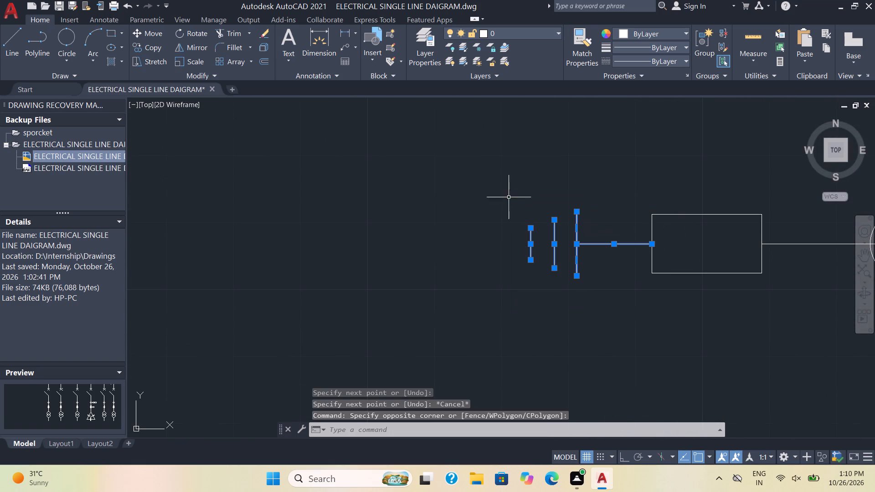
{"action": "key", "text": "c"}
{"action": "key", "text": "o"}
{"action": "key", "text": "Return"}
{"action": "scroll", "coordinate": [561, 289], "scroll_direction": "down", "scroll_amount": 2}
{"action": "middle_click_drag", "start_coordinate": [627, 321], "coordinate": [325, 247]}
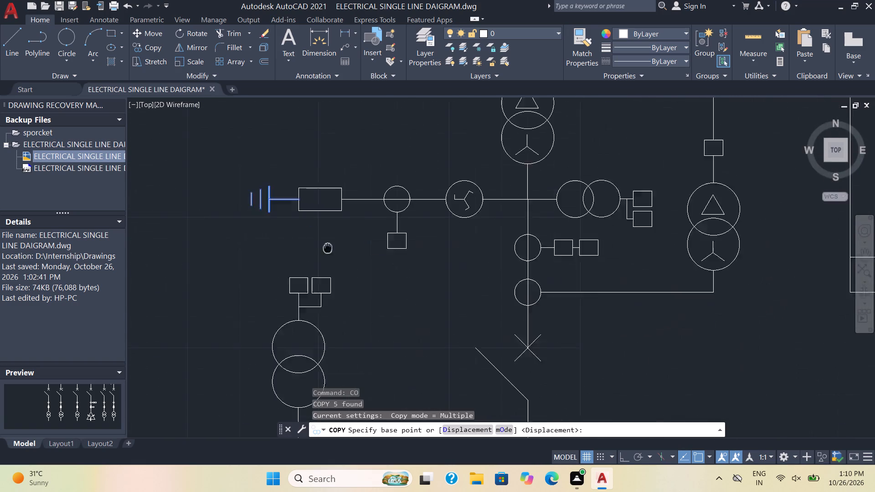
{"action": "middle_click_drag", "start_coordinate": [325, 247], "coordinate": [92, 182]}
{"action": "middle_click_drag", "start_coordinate": [360, 354], "coordinate": [357, 354]}
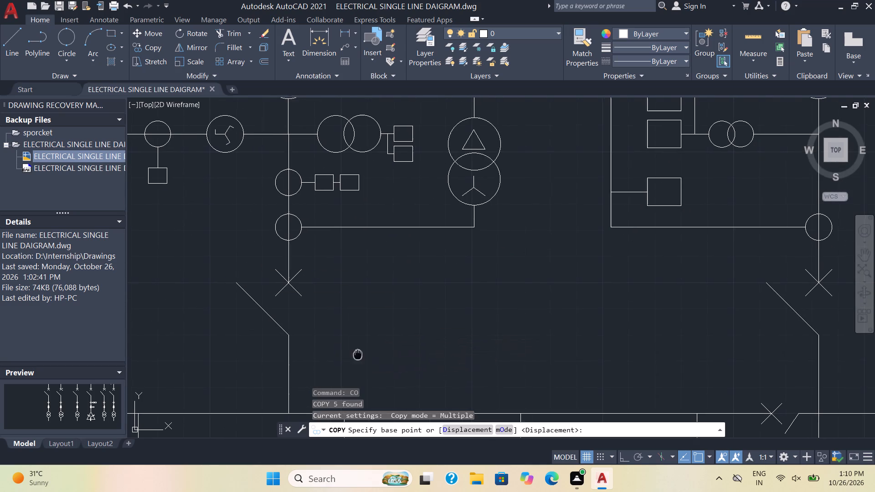
{"action": "middle_click_drag", "start_coordinate": [357, 354], "coordinate": [340, 236]}
{"action": "scroll", "coordinate": [340, 237], "scroll_direction": "down", "scroll_amount": 3}
{"action": "middle_click_drag", "start_coordinate": [450, 387], "coordinate": [415, 330]}
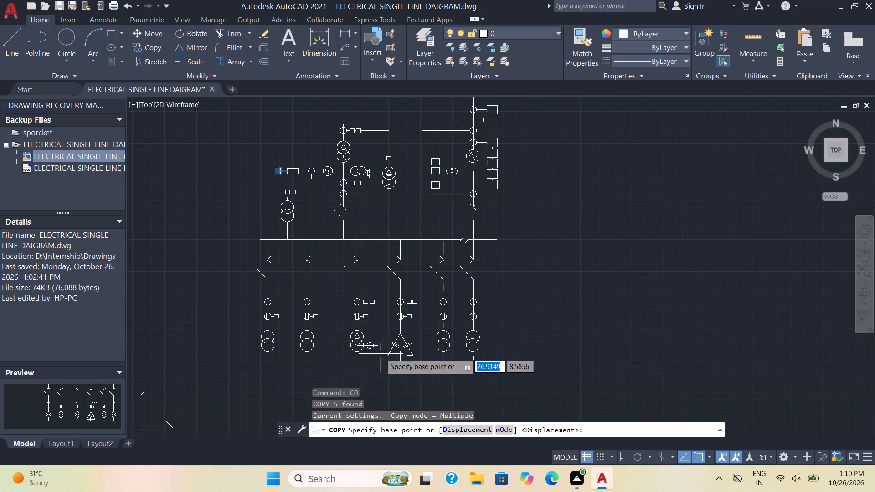
{"action": "scroll", "coordinate": [381, 354], "scroll_direction": "up", "scroll_amount": 3}
{"action": "scroll", "coordinate": [272, 235], "scroll_direction": "down", "scroll_amount": 5}
{"action": "scroll", "coordinate": [257, 186], "scroll_direction": "up", "scroll_amount": 4}
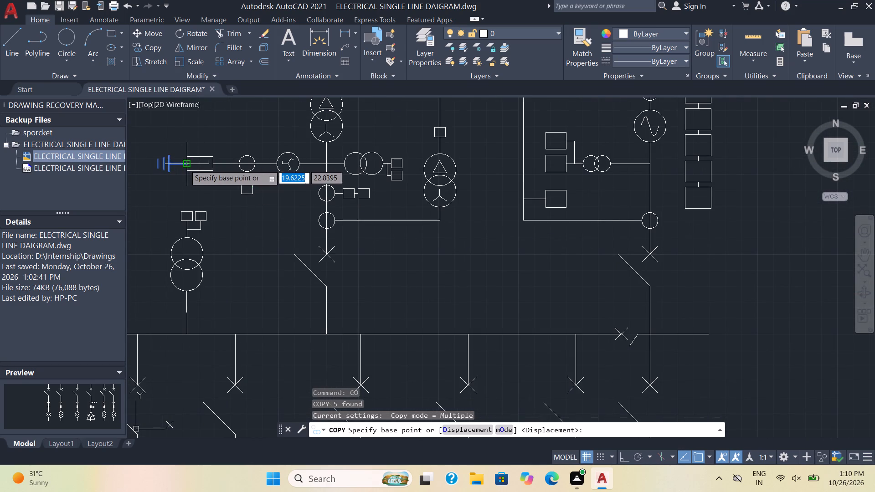
{"action": "left_click", "coordinate": [185, 165]}
{"action": "scroll", "coordinate": [437, 331], "scroll_direction": "down", "scroll_amount": 4}
{"action": "middle_click_drag", "start_coordinate": [462, 362], "coordinate": [426, 300]}
{"action": "scroll", "coordinate": [453, 362], "scroll_direction": "down", "scroll_amount": 1}
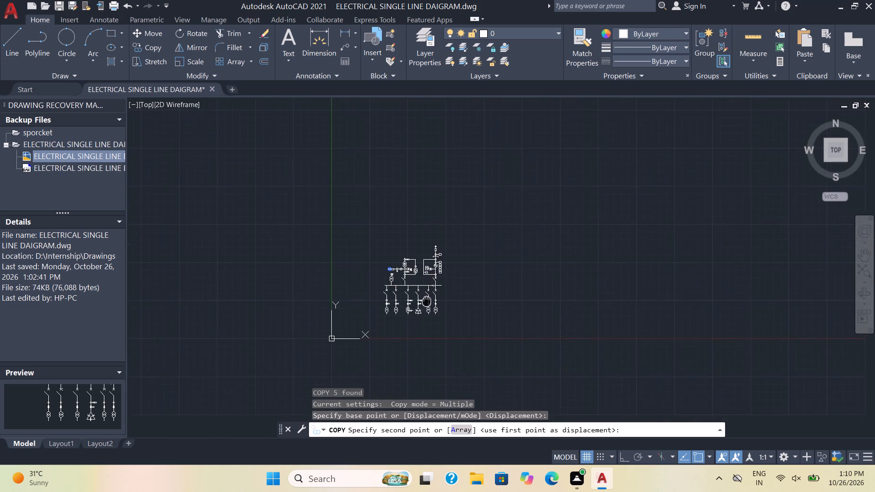
{"action": "middle_click_drag", "start_coordinate": [426, 300], "coordinate": [426, 298]}
{"action": "scroll", "coordinate": [426, 298], "scroll_direction": "up", "scroll_amount": 5}
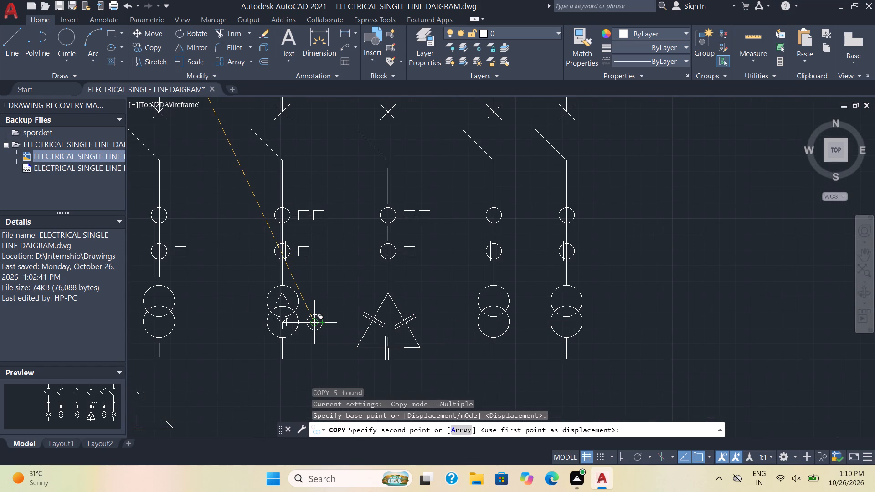
{"action": "left_click", "coordinate": [313, 325]}
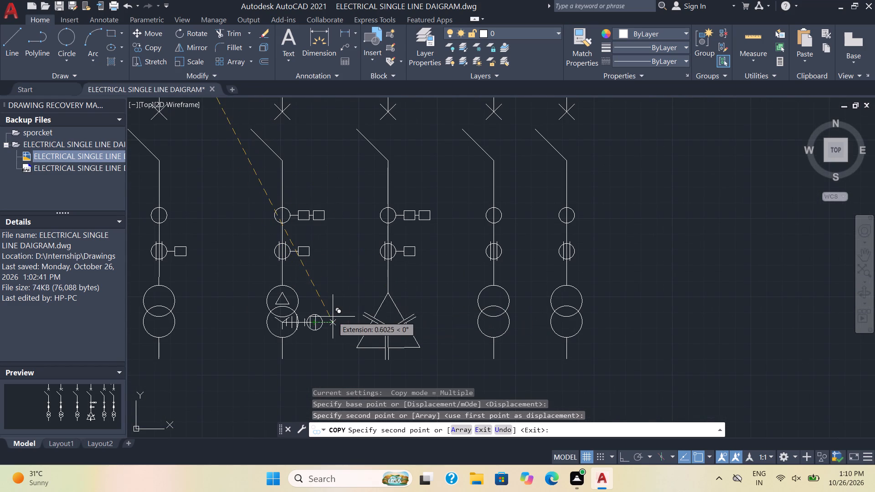
{"action": "key", "text": "Escape"}
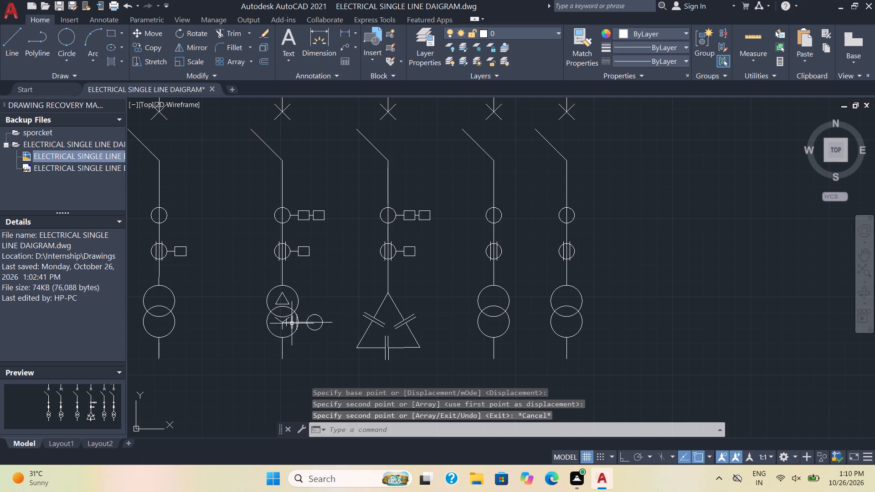
Delete the copied earth symbol's horizontal lead line between its longest bar and the small circle's centre.
{"action": "scroll", "coordinate": [301, 325], "scroll_direction": "up", "scroll_amount": 4}
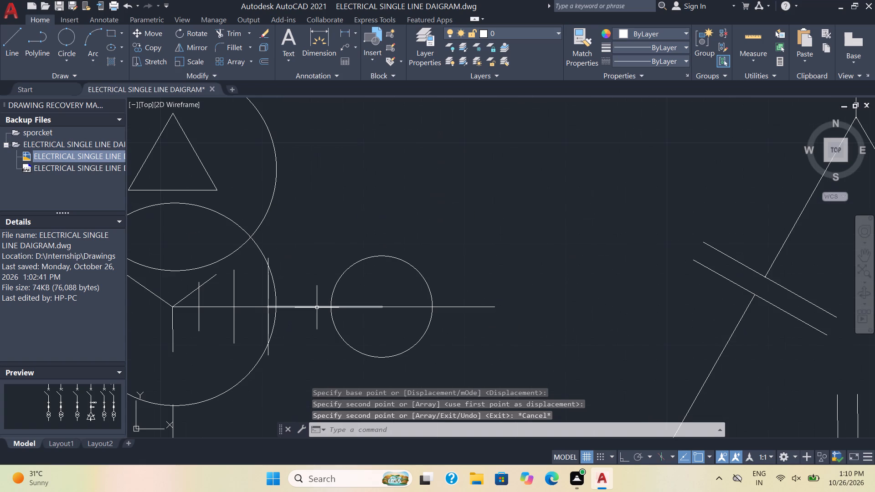
{"action": "left_click", "coordinate": [317, 307]}
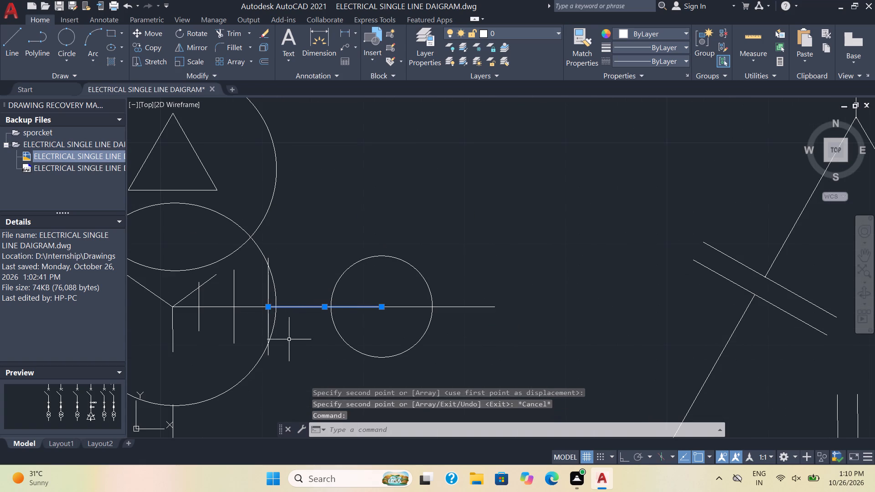
{"action": "key", "text": "Delete"}
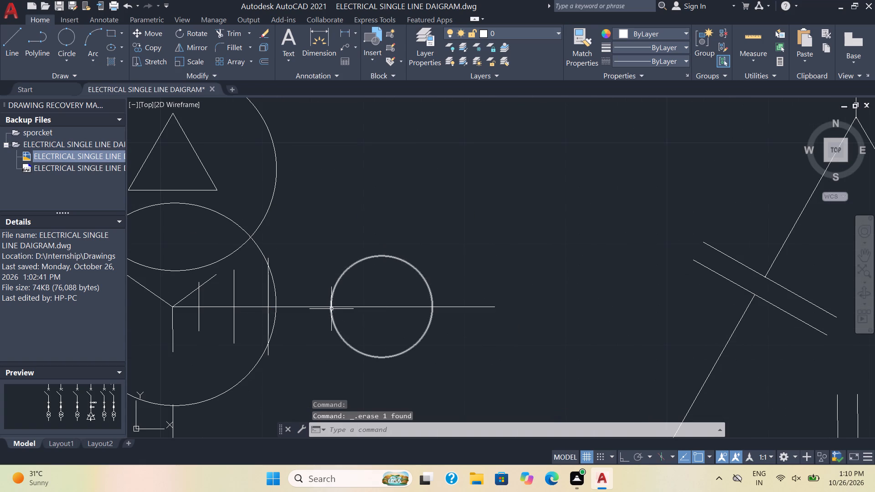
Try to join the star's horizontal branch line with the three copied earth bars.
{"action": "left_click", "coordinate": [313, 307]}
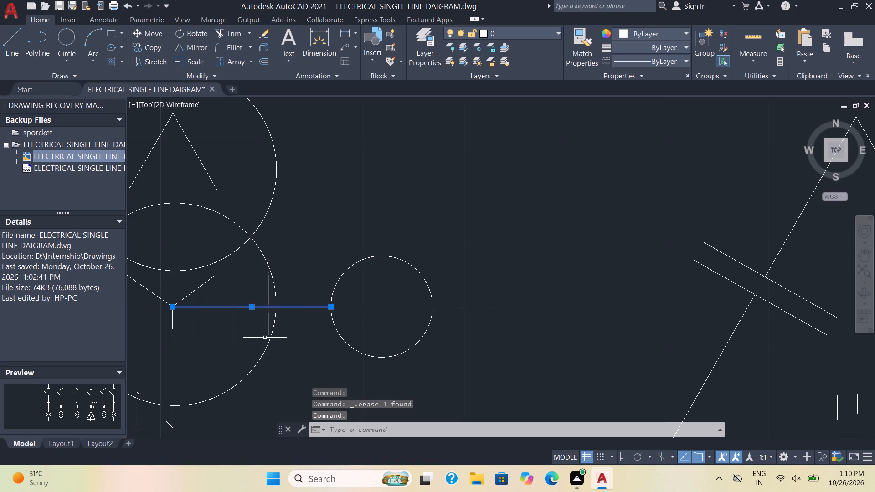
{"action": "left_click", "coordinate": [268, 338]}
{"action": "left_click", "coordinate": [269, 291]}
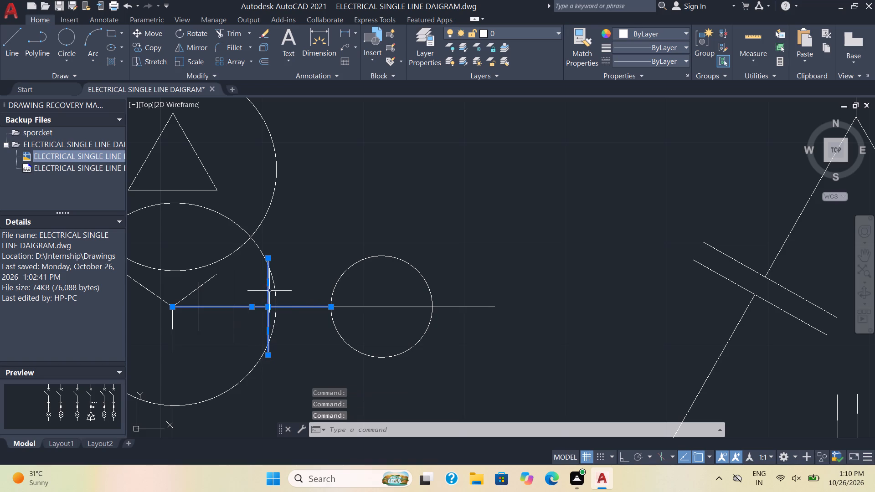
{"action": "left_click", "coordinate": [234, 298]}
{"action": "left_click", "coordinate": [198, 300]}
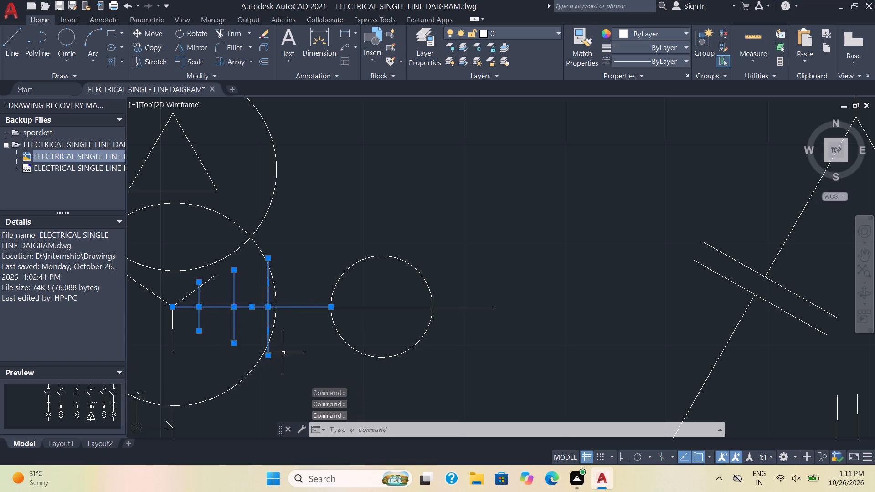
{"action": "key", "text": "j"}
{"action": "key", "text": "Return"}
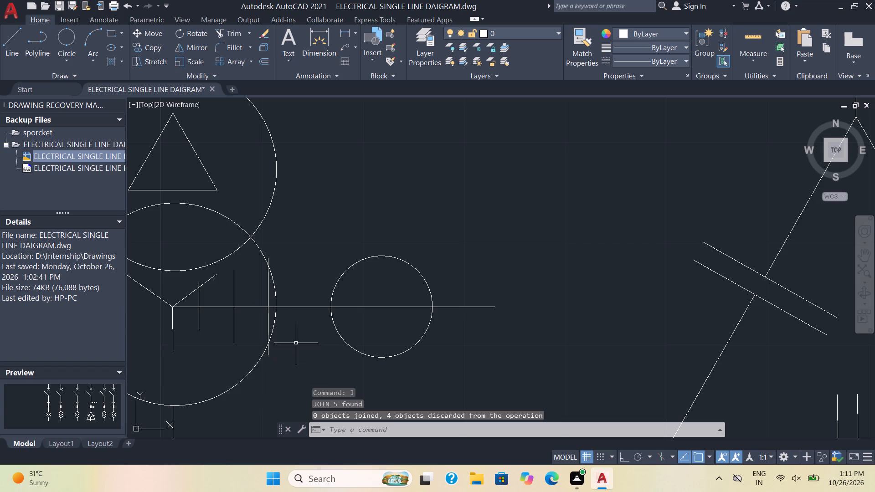
Rotate the star's branch line and the three earth bars half a turn about the point where the branch meets the small circle.
{"action": "left_click", "coordinate": [270, 306]}
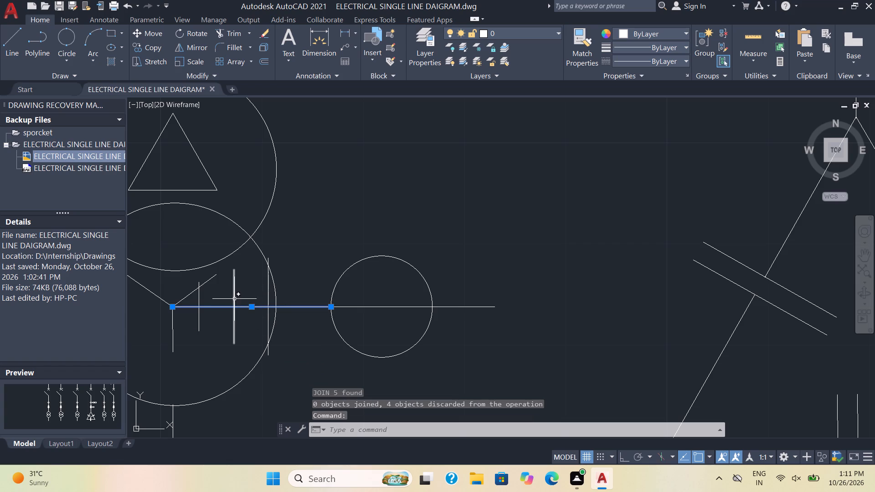
{"action": "left_click", "coordinate": [233, 300]}
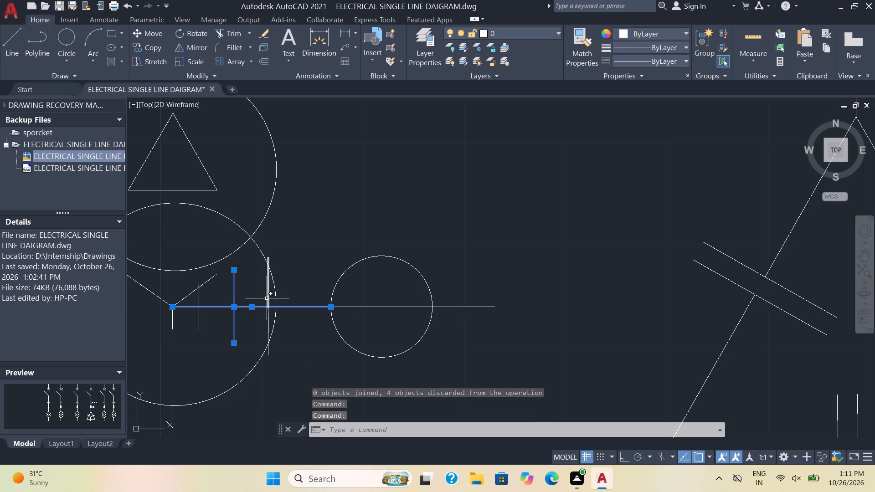
{"action": "left_click", "coordinate": [267, 298]}
{"action": "left_click", "coordinate": [268, 322]}
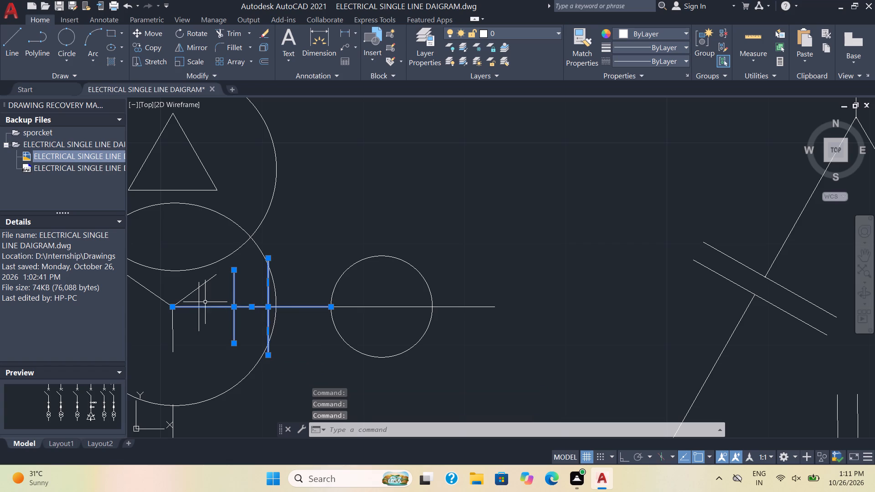
{"action": "left_click", "coordinate": [199, 305]}
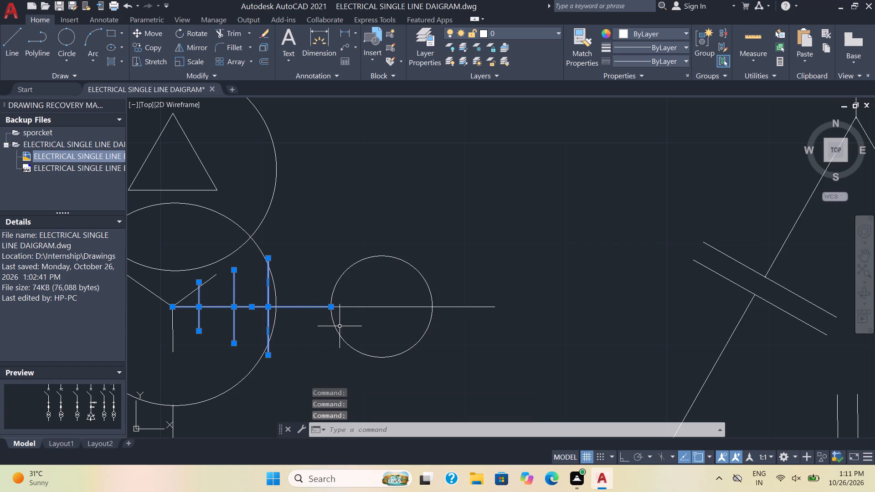
{"action": "type", "text": "ro"}
{"action": "key", "text": "Return"}
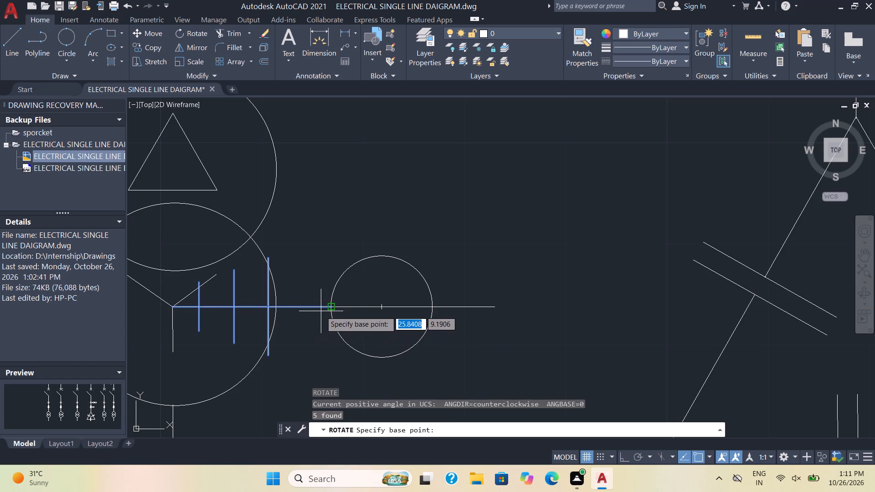
{"action": "left_click", "coordinate": [330, 307]}
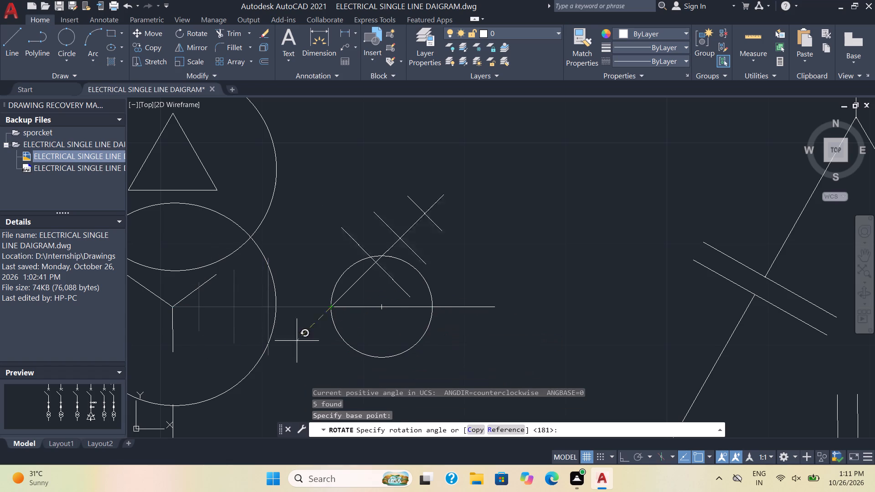
{"action": "left_click", "coordinate": [238, 303]}
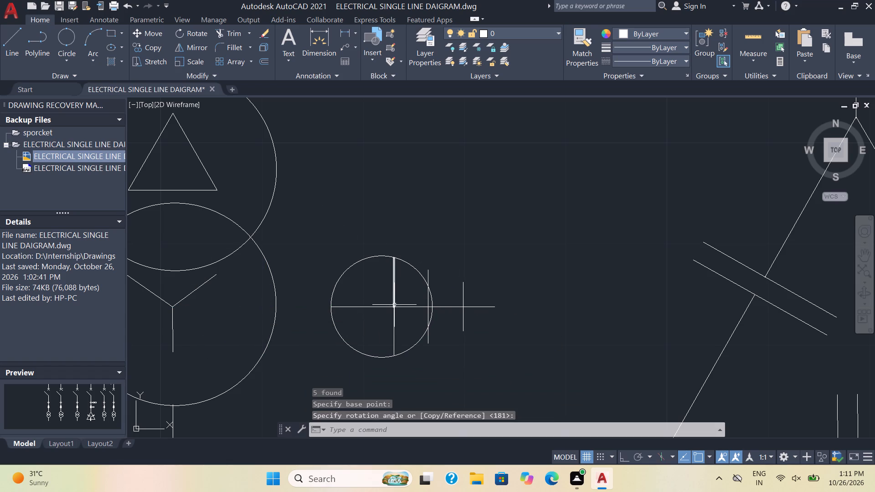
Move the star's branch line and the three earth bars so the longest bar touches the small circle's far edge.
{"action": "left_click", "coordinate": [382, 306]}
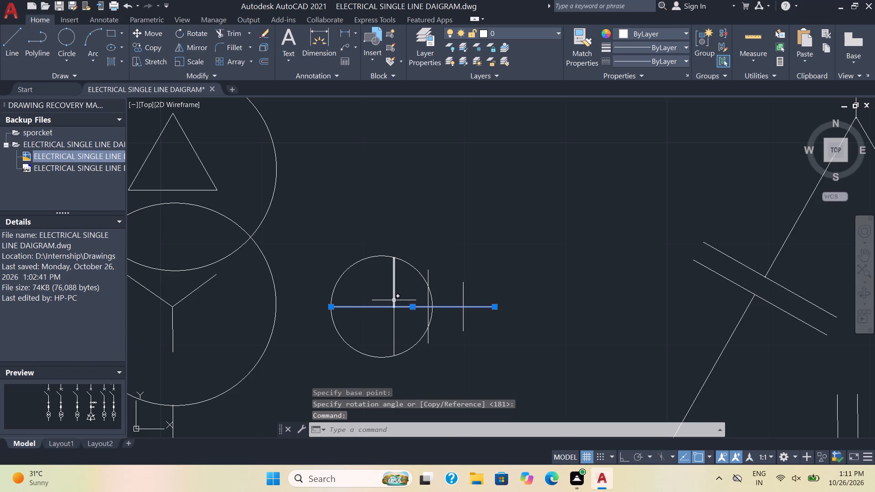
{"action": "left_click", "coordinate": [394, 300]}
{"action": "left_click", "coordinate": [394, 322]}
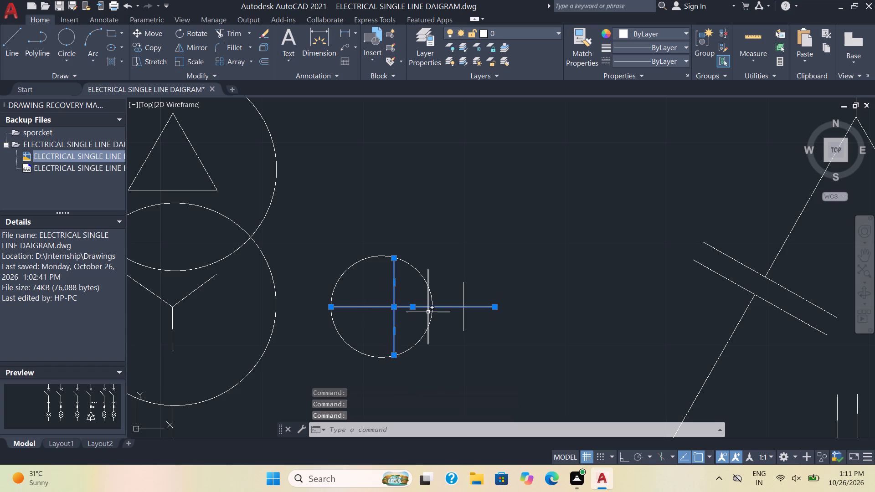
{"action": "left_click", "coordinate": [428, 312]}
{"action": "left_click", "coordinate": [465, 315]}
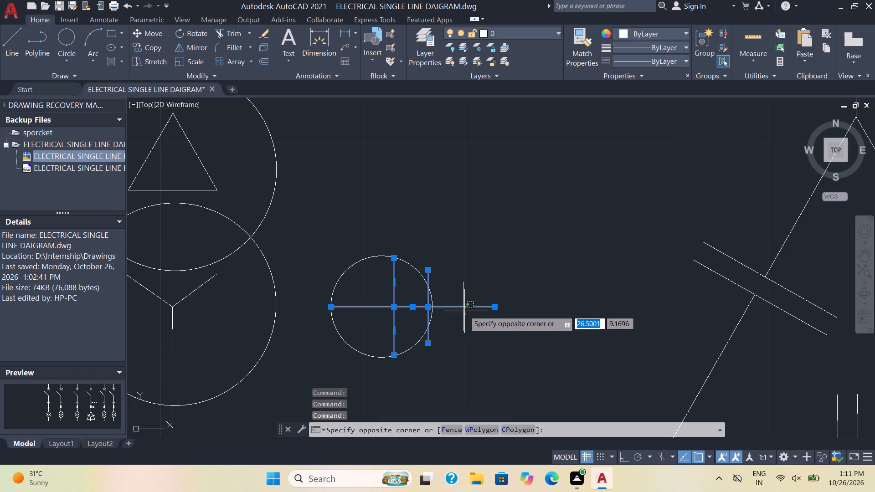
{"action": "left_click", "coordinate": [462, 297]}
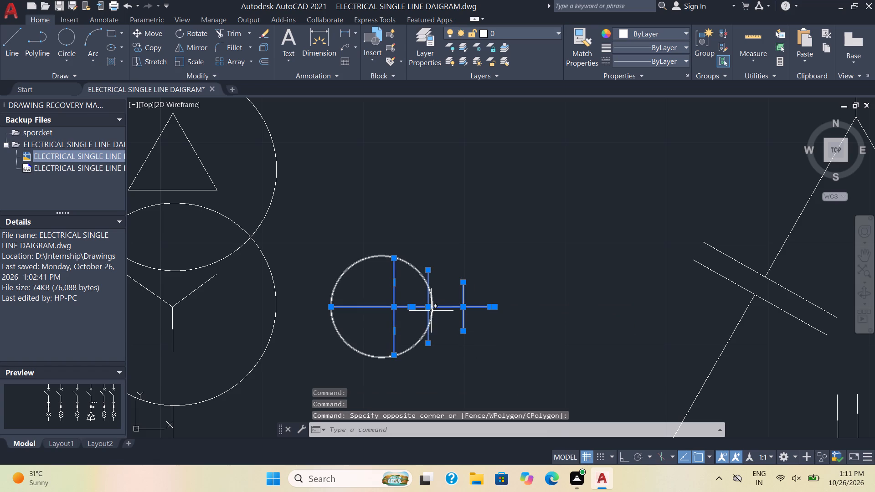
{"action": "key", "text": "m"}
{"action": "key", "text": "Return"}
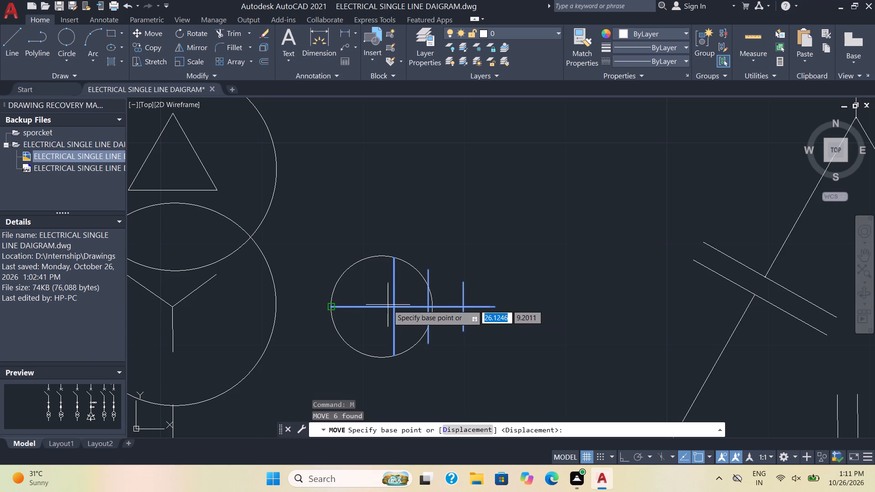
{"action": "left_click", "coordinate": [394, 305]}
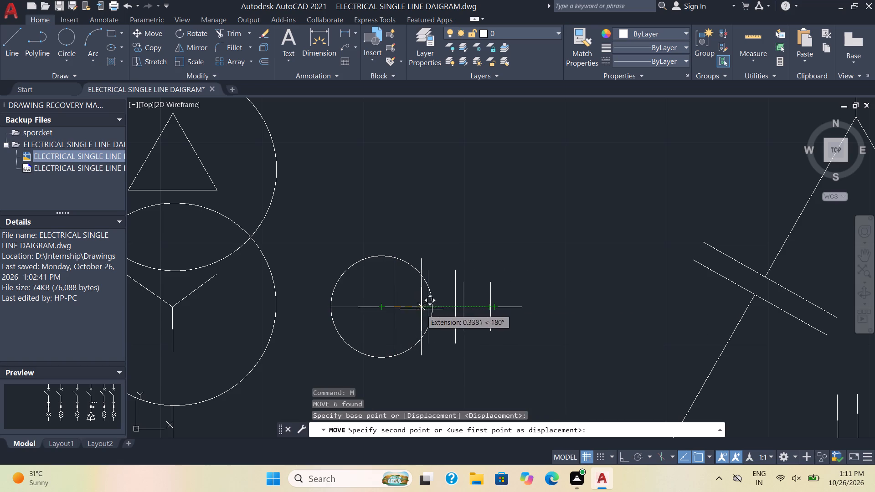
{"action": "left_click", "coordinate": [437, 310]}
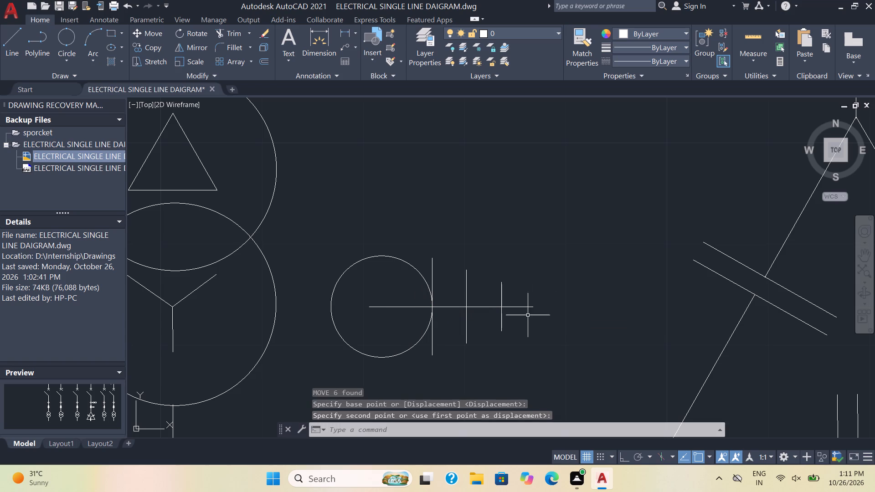
Delete the horizontal branch line running through the small circle and the three earth bars.
{"action": "left_click_drag", "start_coordinate": [521, 319], "coordinate": [507, 280]}
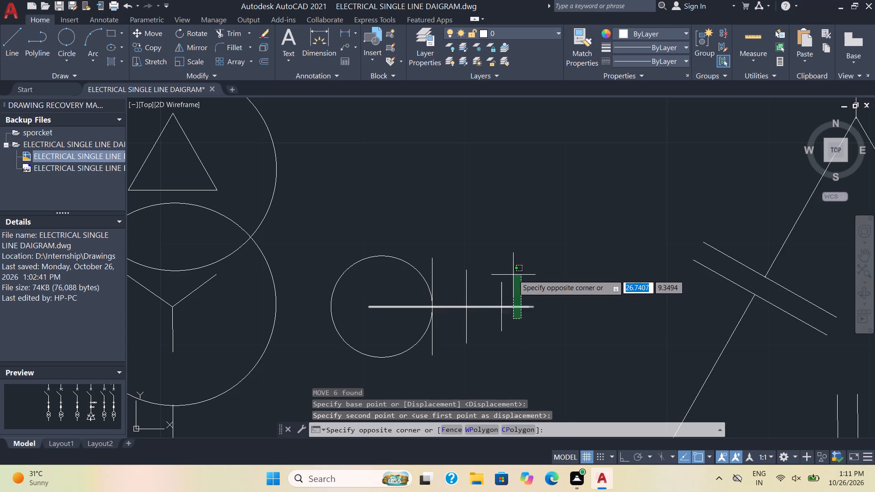
{"action": "left_click", "coordinate": [513, 275]}
{"action": "key", "text": "Delete"}
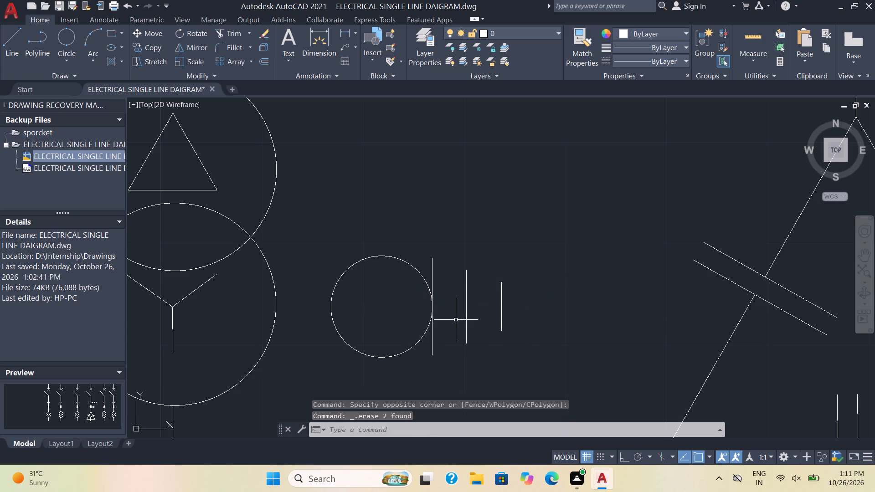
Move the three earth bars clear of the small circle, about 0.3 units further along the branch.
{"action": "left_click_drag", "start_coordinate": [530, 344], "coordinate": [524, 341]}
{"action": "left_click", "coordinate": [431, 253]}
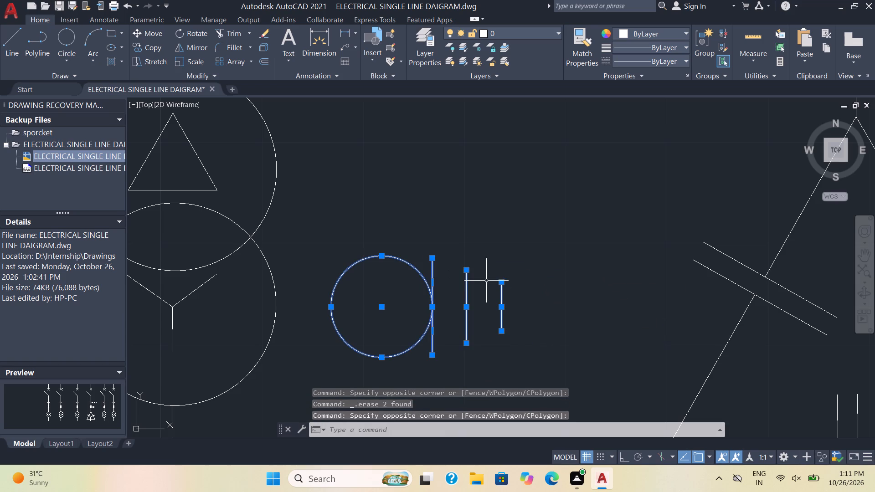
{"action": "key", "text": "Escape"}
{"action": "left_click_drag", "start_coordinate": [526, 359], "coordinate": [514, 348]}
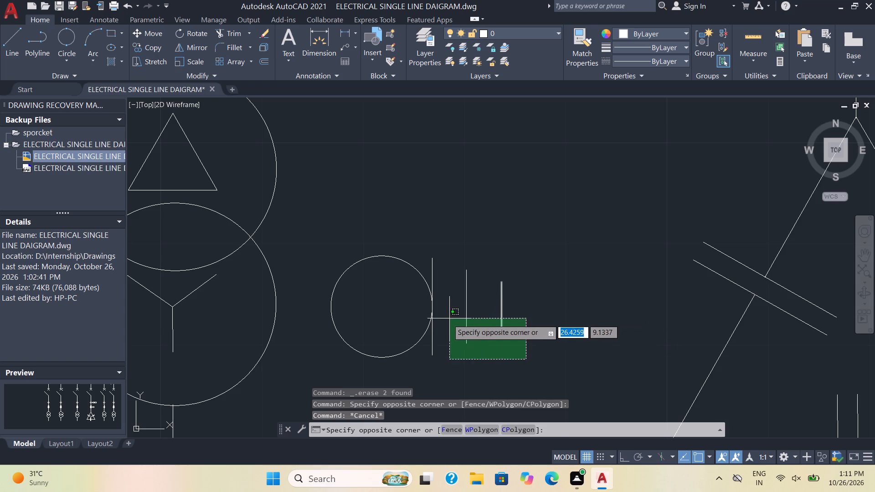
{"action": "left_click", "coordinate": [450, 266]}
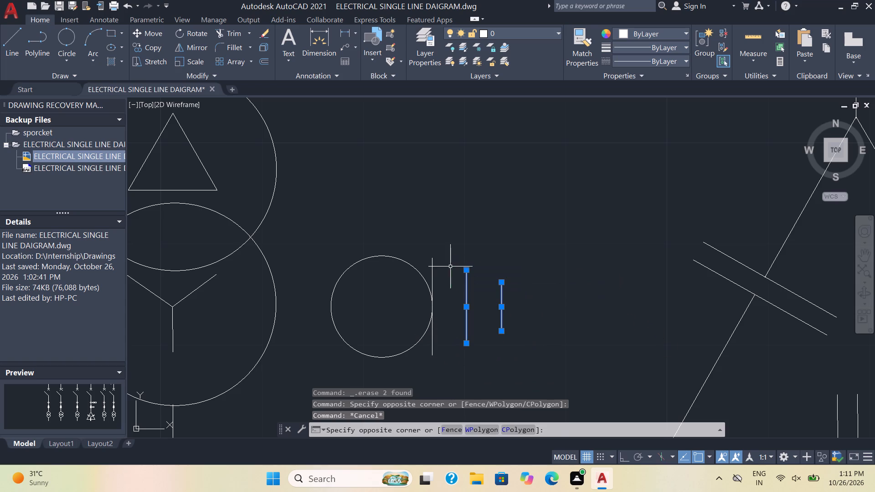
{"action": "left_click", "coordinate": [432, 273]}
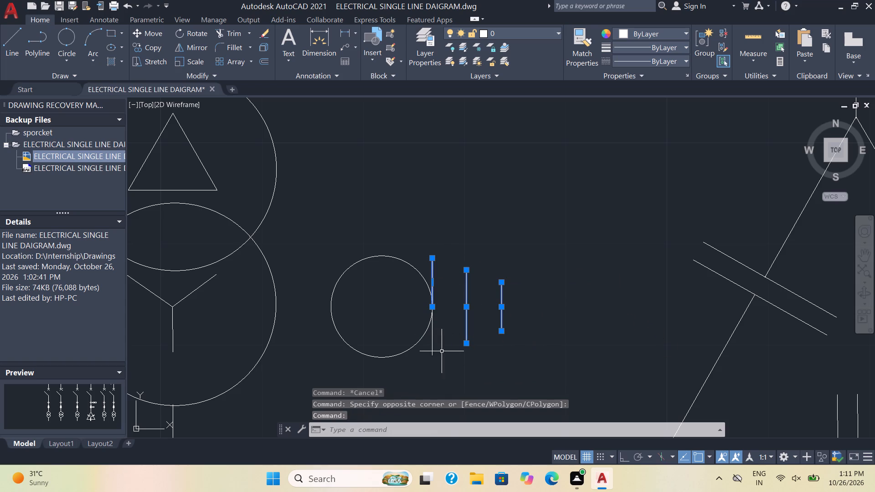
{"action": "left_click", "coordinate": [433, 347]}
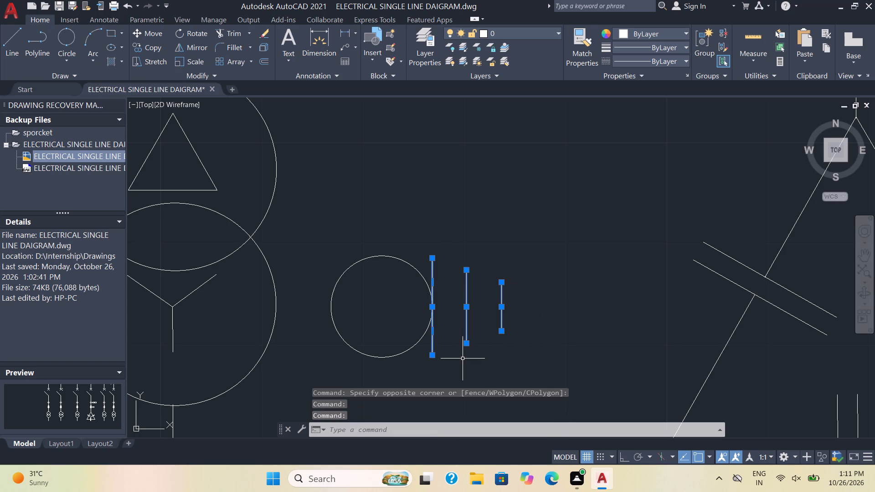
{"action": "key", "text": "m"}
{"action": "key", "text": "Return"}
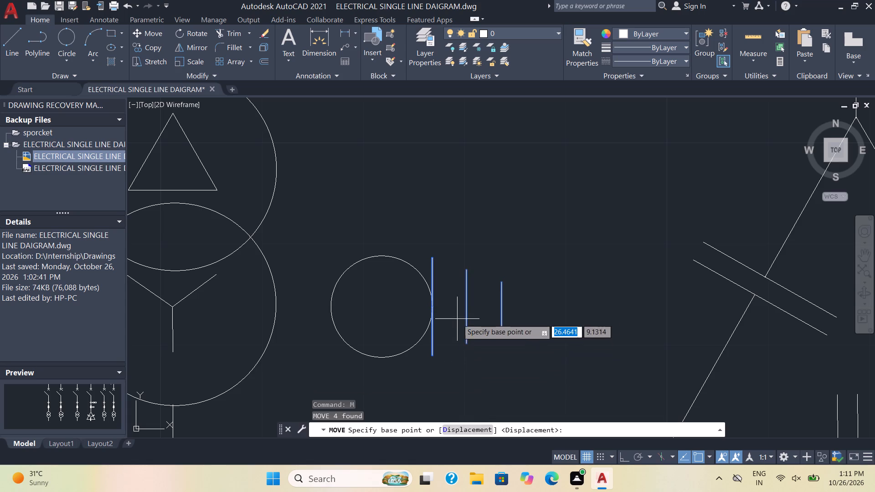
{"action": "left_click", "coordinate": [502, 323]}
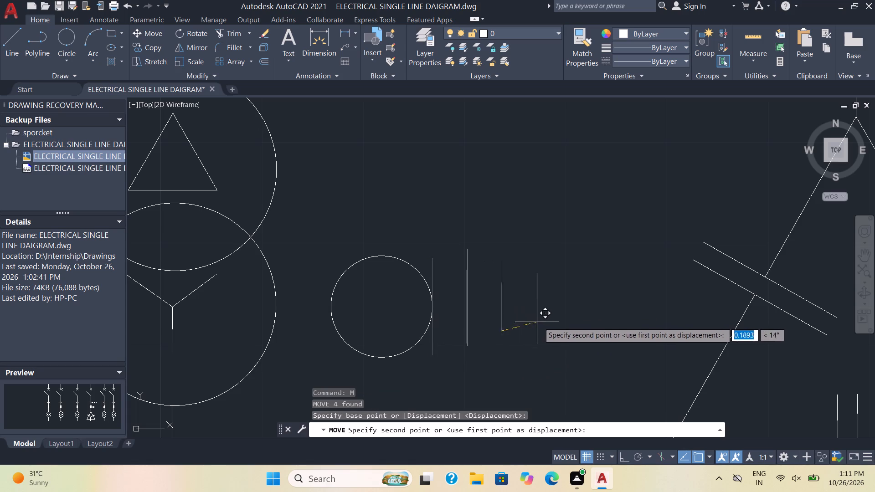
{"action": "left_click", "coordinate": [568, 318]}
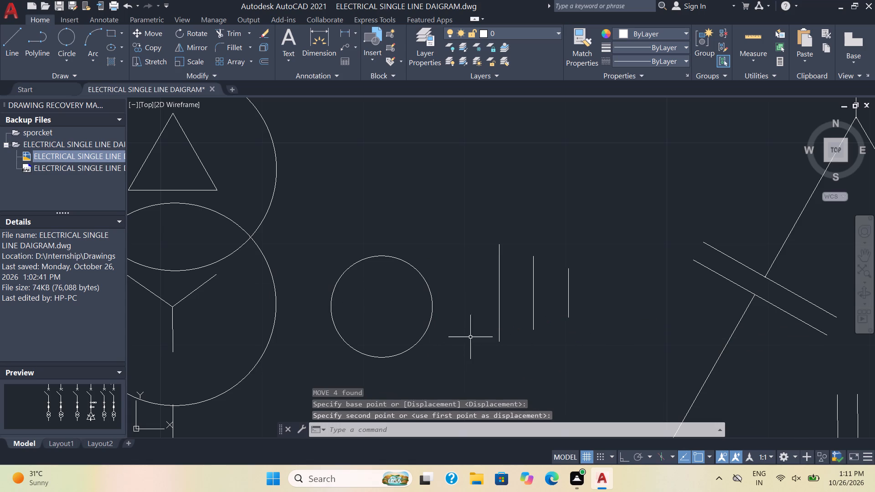
Draw a horizontal line from the star's centre through the small circle, ending just short of the longest earth bar.
{"action": "scroll", "coordinate": [0, 0], "scroll_direction": "down", "scroll_amount": 2}
{"action": "left_click", "coordinate": [11, 38]}
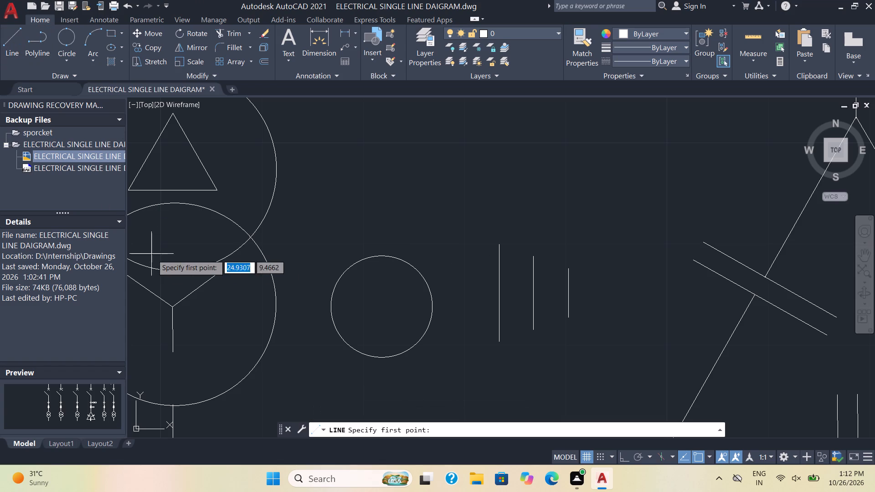
{"action": "left_click", "coordinate": [170, 308]}
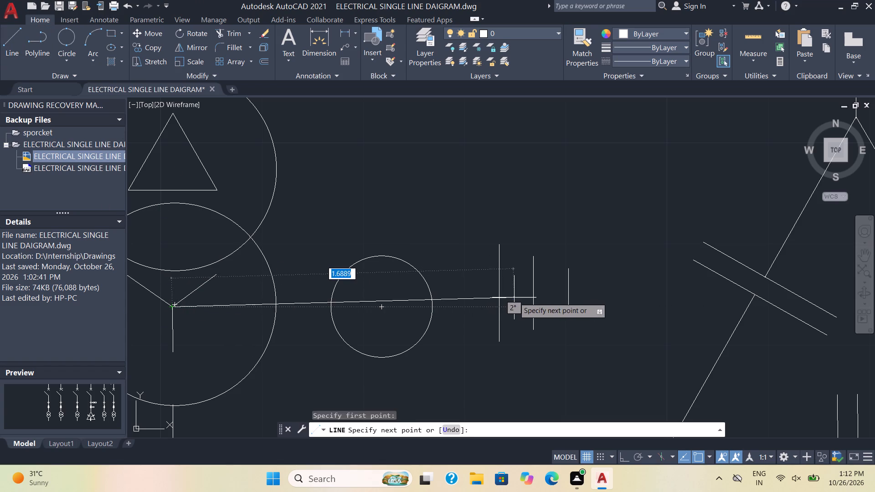
{"action": "left_click", "coordinate": [489, 308]}
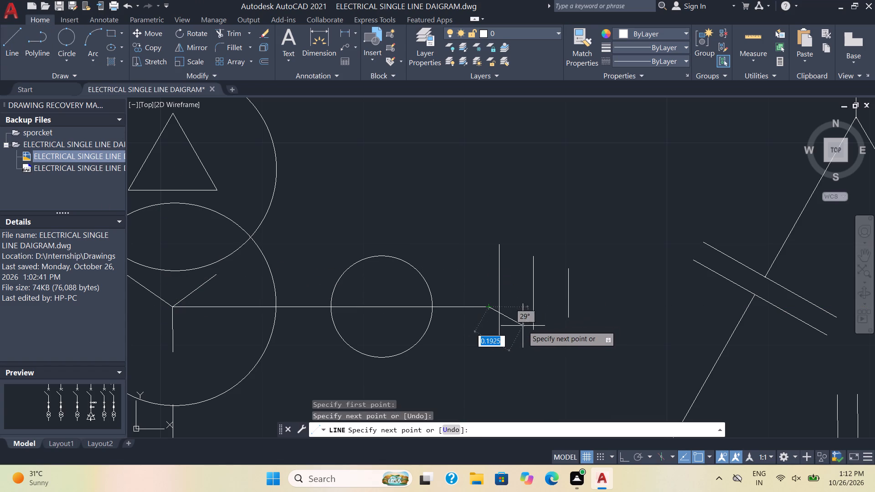
{"action": "key", "text": "Escape"}
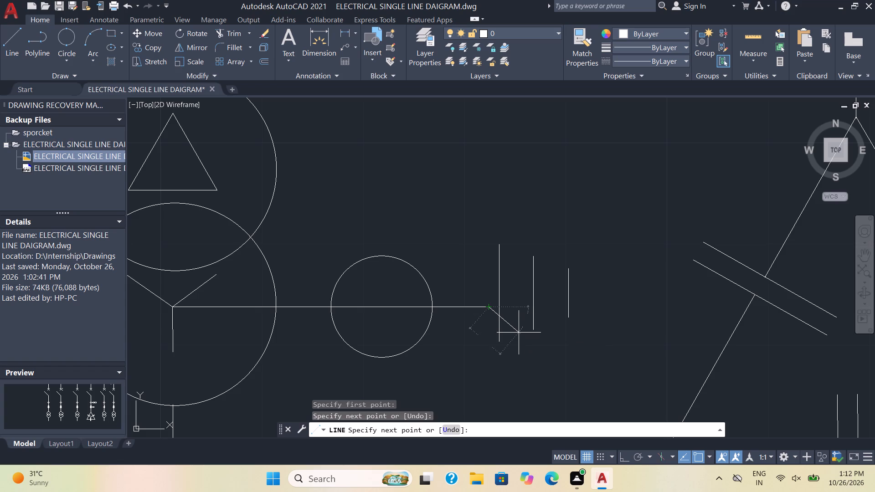
Move the three earth bars so the longest bar's midpoint sits on the free end of the new branch line.
{"action": "left_click", "coordinate": [585, 340]}
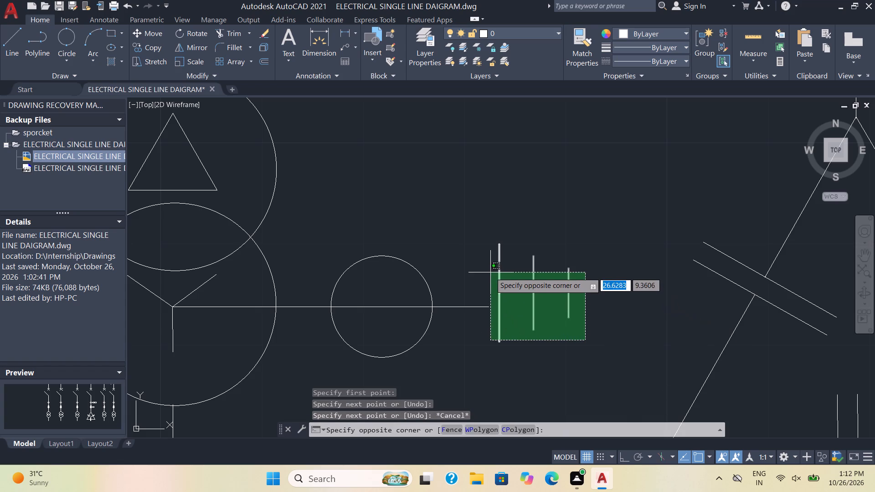
{"action": "left_click", "coordinate": [495, 282]}
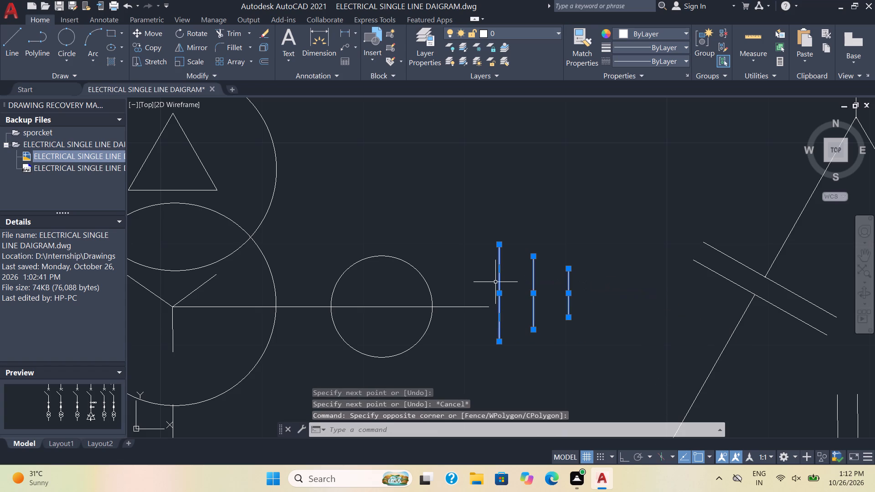
{"action": "key", "text": "m"}
{"action": "key", "text": "Return"}
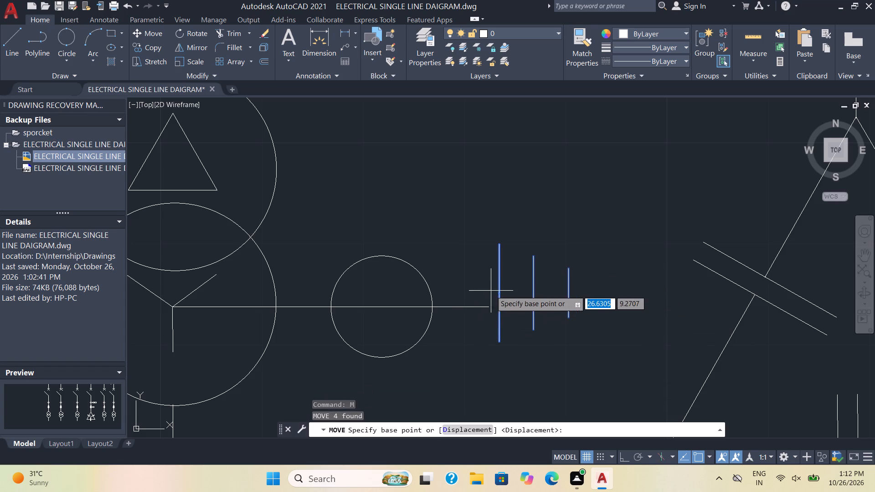
{"action": "left_click", "coordinate": [498, 295]}
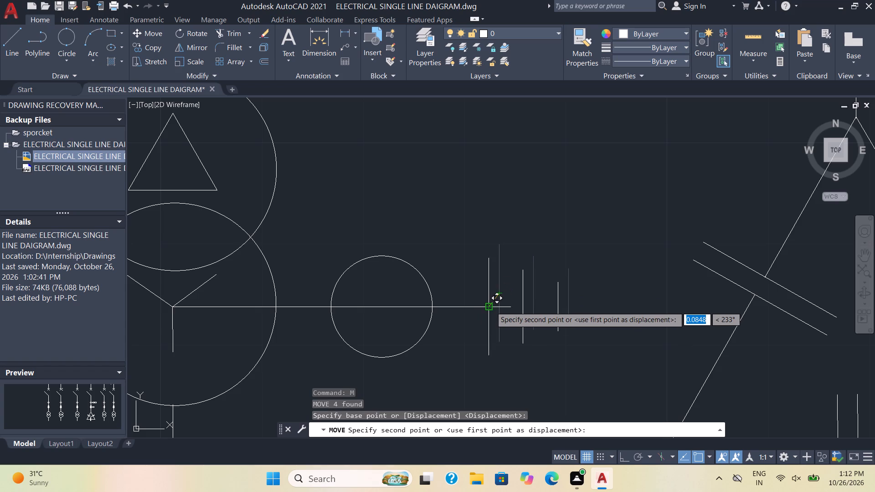
{"action": "left_click", "coordinate": [491, 307]}
{"action": "scroll", "coordinate": [512, 295], "scroll_direction": "down", "scroll_amount": 1}
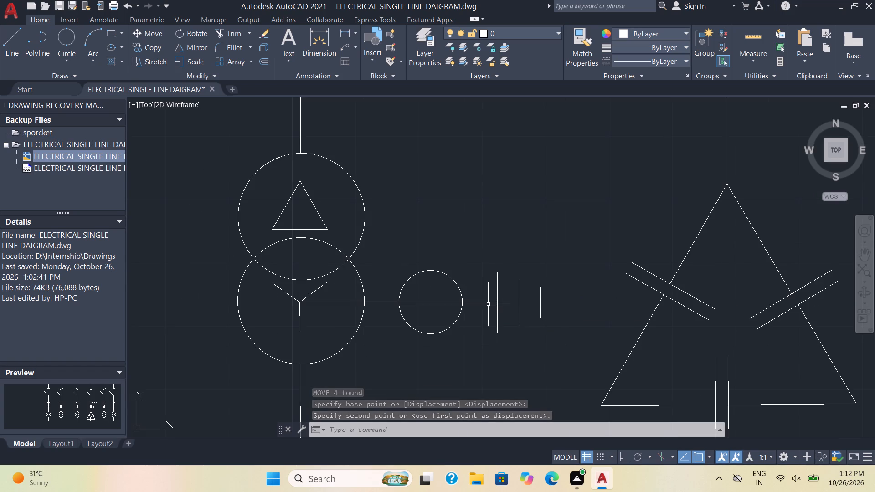
{"action": "key", "text": "Escape"}
Draw a vertical line about 2.28 units down from the lower end of the third feeder's delta-star transformer lead.
{"action": "scroll", "coordinate": [493, 298], "scroll_direction": "down", "scroll_amount": 2}
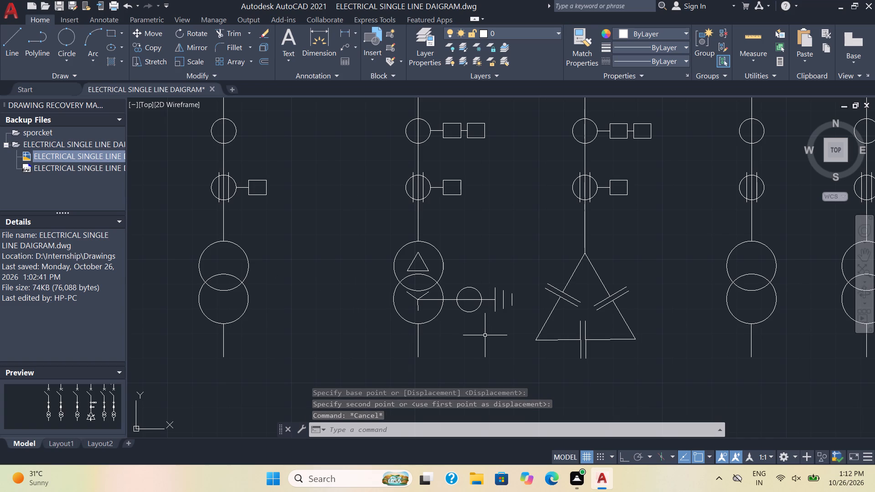
{"action": "middle_click_drag", "start_coordinate": [459, 353], "coordinate": [458, 266]}
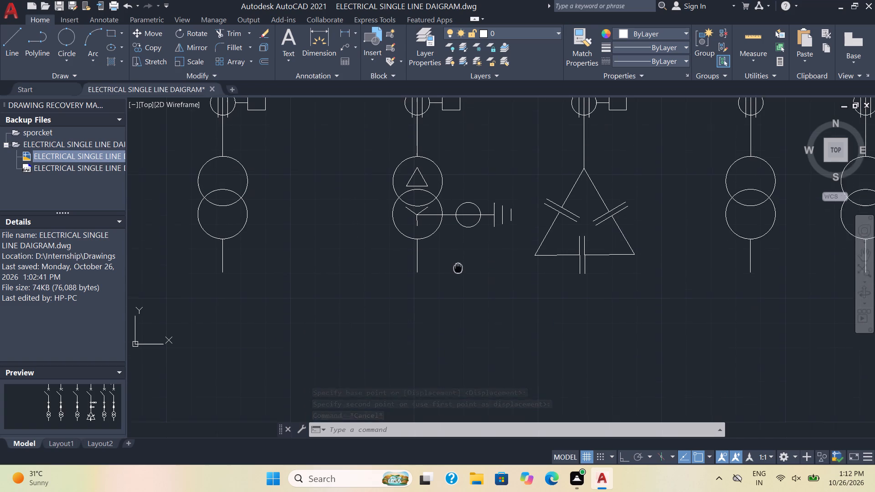
{"action": "middle_click_drag", "start_coordinate": [458, 266], "coordinate": [458, 263]}
{"action": "scroll", "coordinate": [457, 263], "scroll_direction": "down", "scroll_amount": 2}
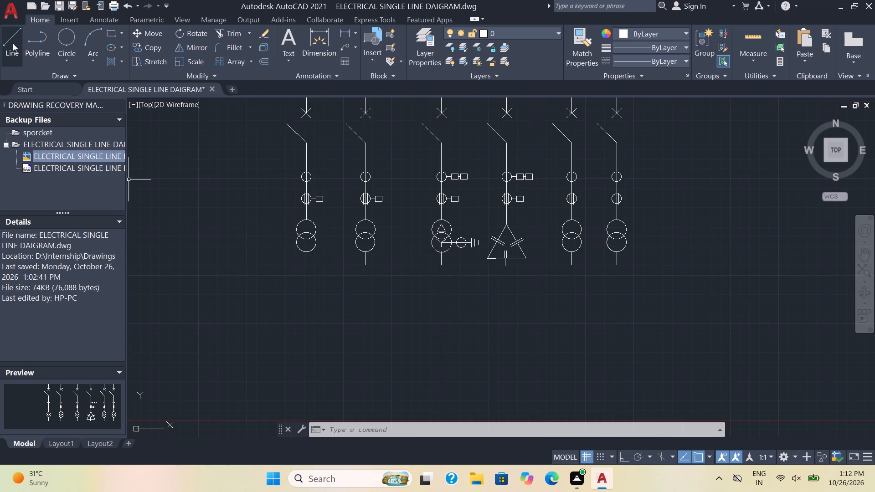
{"action": "left_click", "coordinate": [13, 43]}
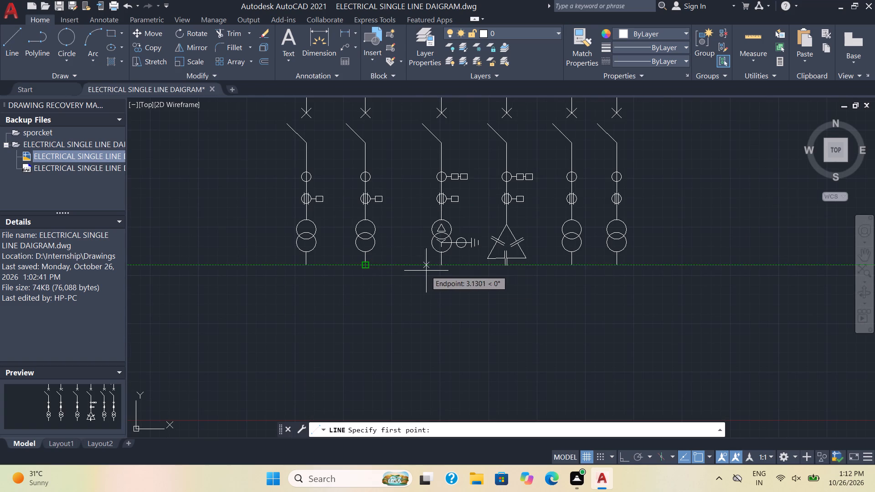
{"action": "left_click", "coordinate": [439, 268]}
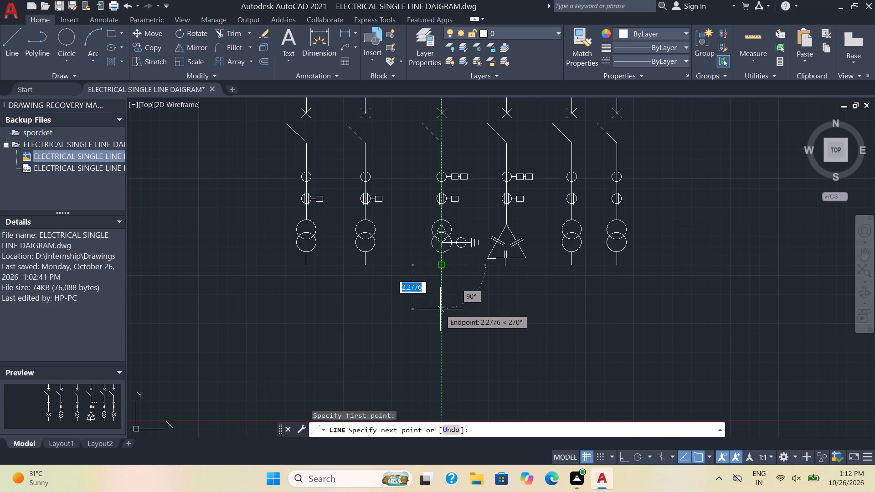
{"action": "left_click", "coordinate": [440, 309]}
Draw a two-point circle of diameter 0.5 hanging directly below the lower end of the third feeder's extension line.
{"action": "left_click", "coordinate": [63, 36]}
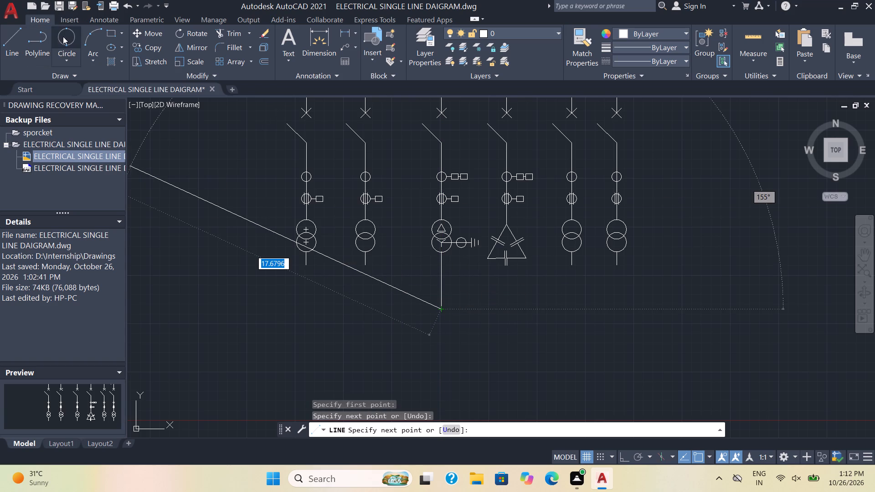
{"action": "left_click", "coordinate": [444, 309]}
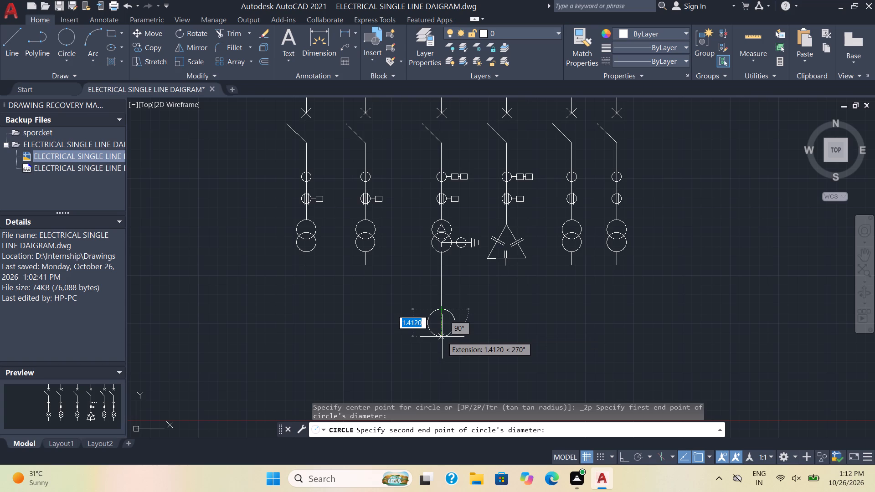
{"action": "key", "text": "0"}
{"action": "key", "text": "slash"}
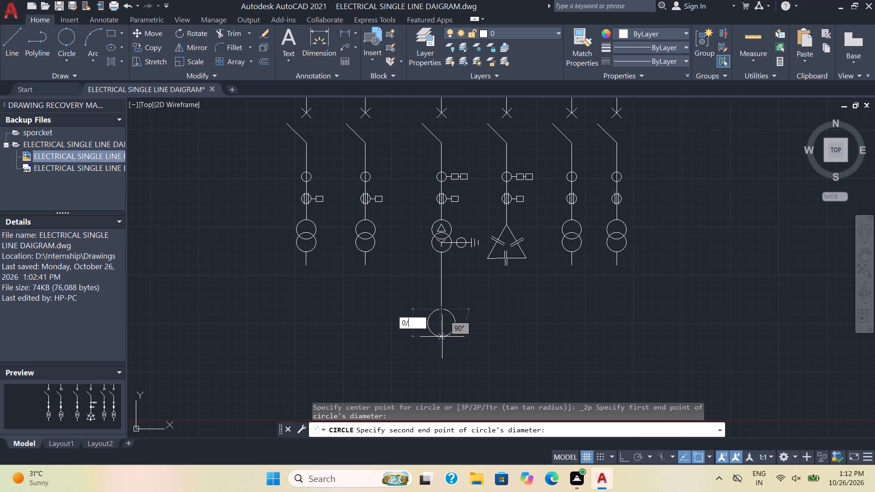
{"action": "key", "text": "5"}
{"action": "key", "text": "BackSpace"}
{"action": "key", "text": "BackSpace"}
{"action": "key", "text": "period"}
{"action": "key", "text": "5"}
{"action": "key", "text": "Return"}
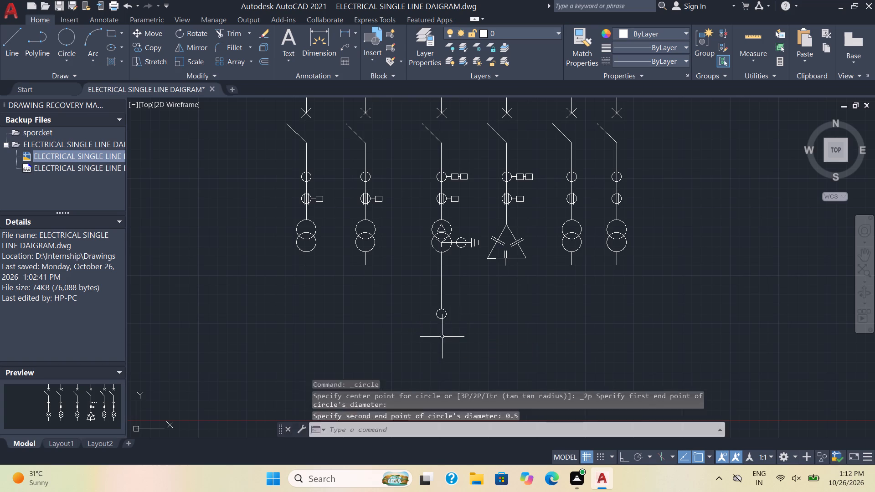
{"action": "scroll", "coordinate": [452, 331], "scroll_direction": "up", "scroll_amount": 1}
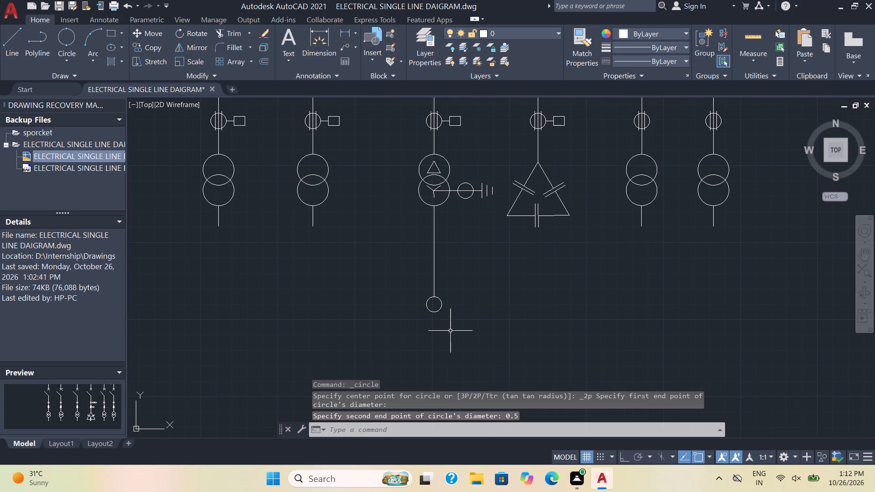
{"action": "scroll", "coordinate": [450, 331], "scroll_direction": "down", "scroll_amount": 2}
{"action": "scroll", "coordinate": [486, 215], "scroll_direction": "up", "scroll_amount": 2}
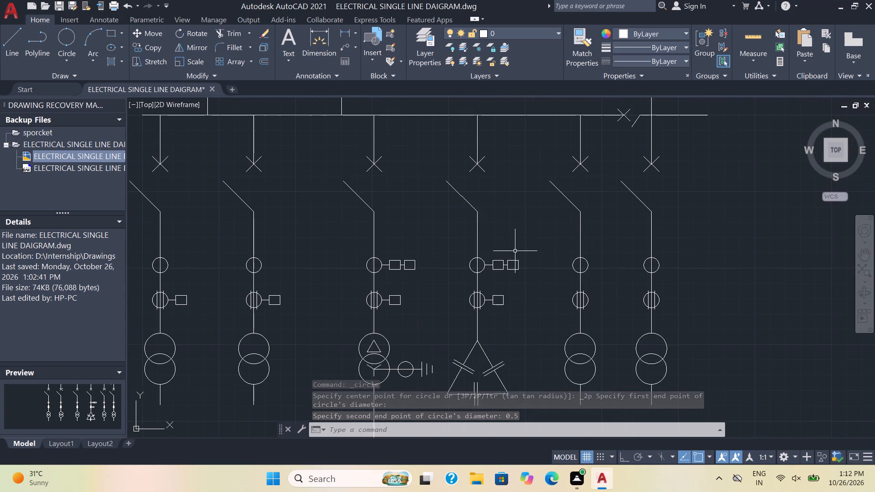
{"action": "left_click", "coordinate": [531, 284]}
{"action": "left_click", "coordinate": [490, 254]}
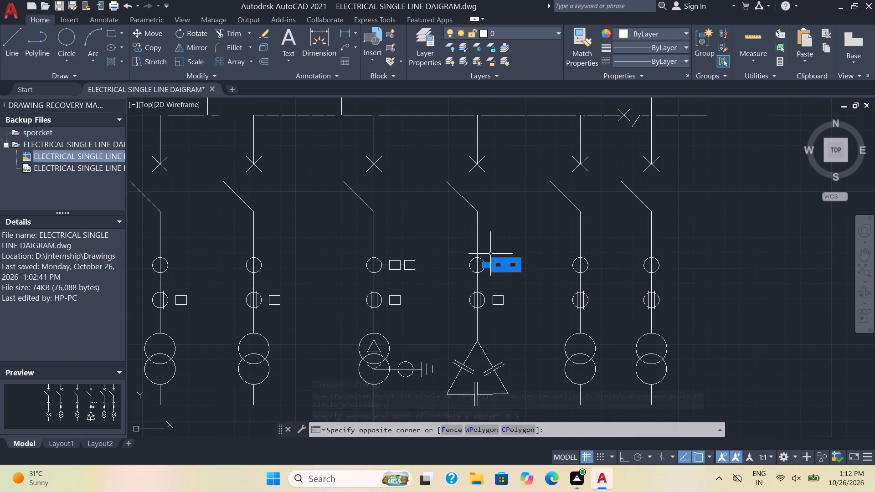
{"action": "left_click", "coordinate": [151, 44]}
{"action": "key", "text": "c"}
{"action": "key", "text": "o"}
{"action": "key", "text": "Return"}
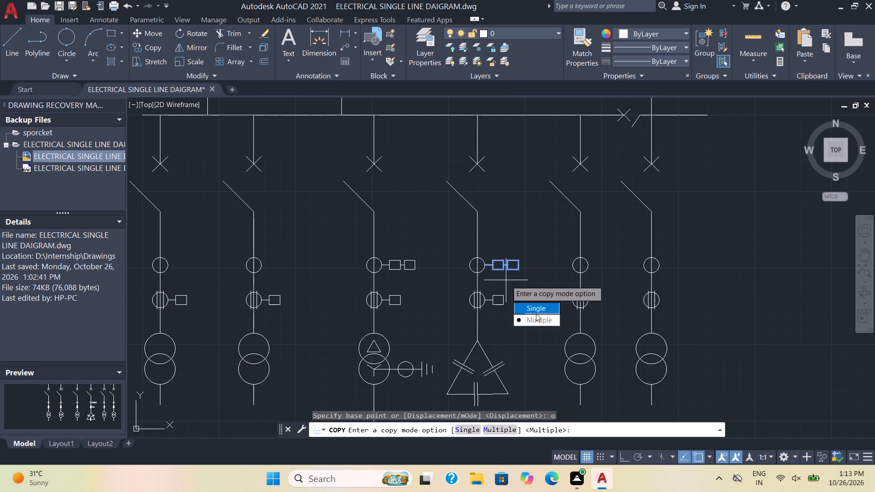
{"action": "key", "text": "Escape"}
Copy the two linked boxes and their connecting line from the fourth feeder's upper circle to the right side of the third feeder's new bottom circle.
{"action": "left_click", "coordinate": [543, 289]}
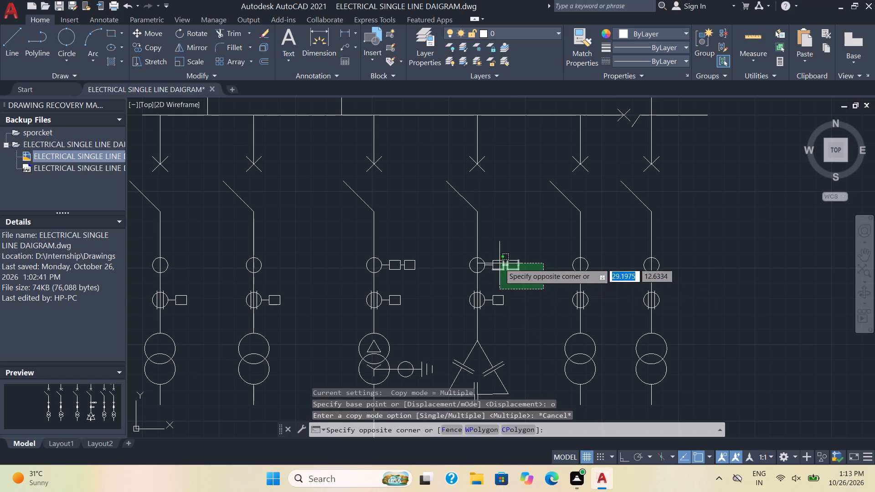
{"action": "left_click", "coordinate": [489, 249]}
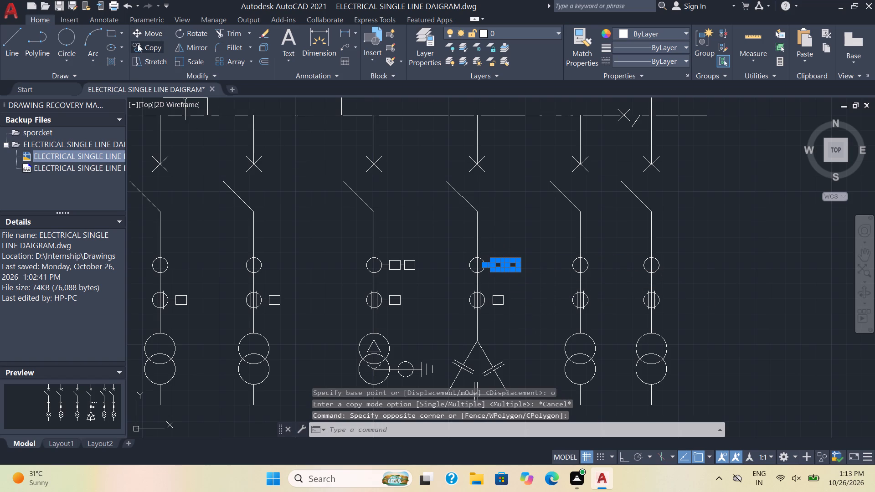
{"action": "left_click", "coordinate": [138, 44]}
{"action": "left_click", "coordinate": [485, 267]}
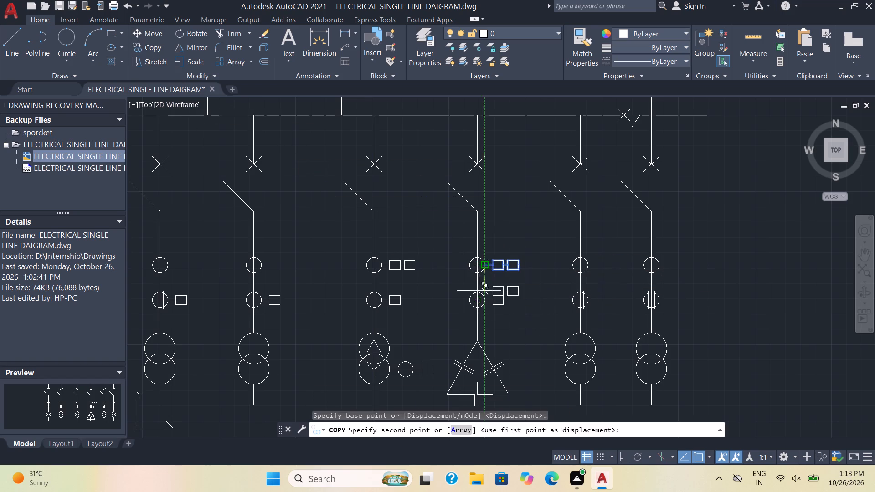
{"action": "scroll", "coordinate": [479, 301], "scroll_direction": "down", "scroll_amount": 3}
{"action": "scroll", "coordinate": [454, 355], "scroll_direction": "up", "scroll_amount": 3}
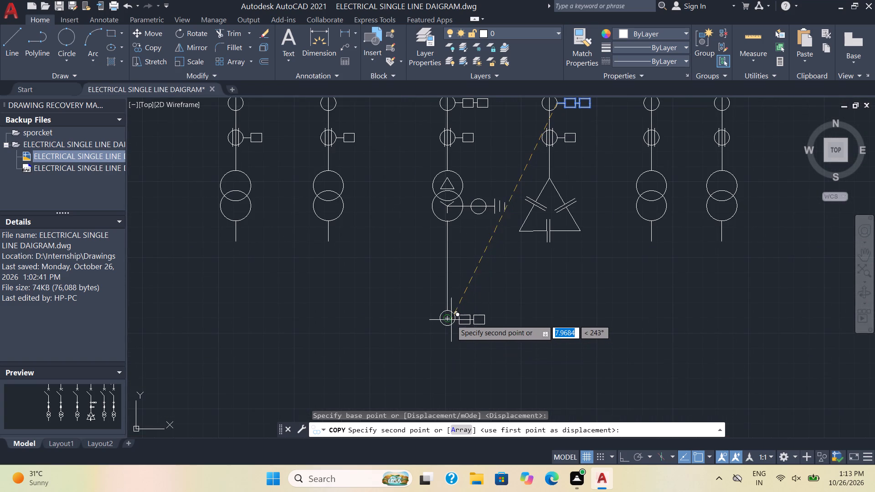
{"action": "scroll", "coordinate": [454, 320], "scroll_direction": "up", "scroll_amount": 3}
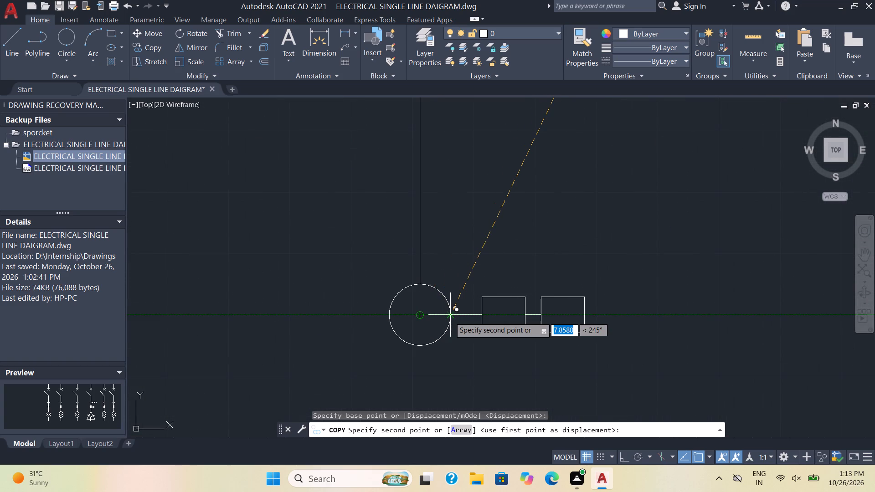
{"action": "left_click", "coordinate": [450, 317]}
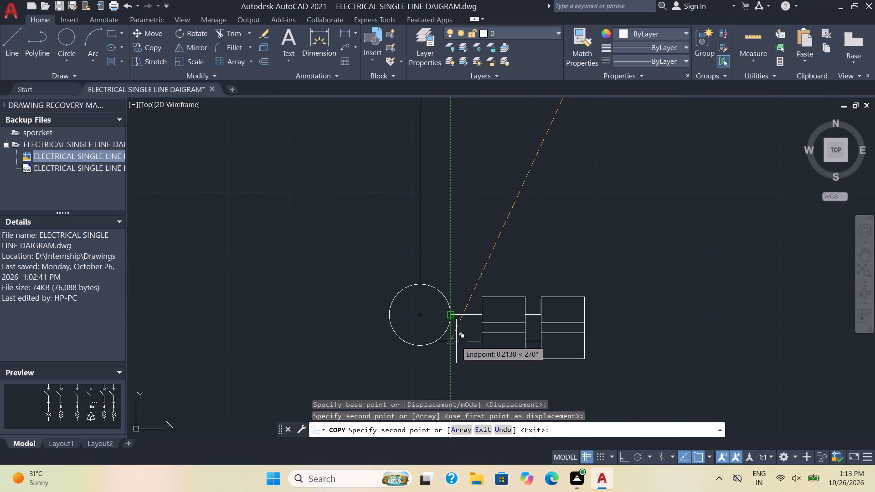
{"action": "key", "text": "Escape"}
Draw a vertical line about 0.63 units down from the bottom of the third feeder's new circle.
{"action": "left_click", "coordinate": [10, 40]}
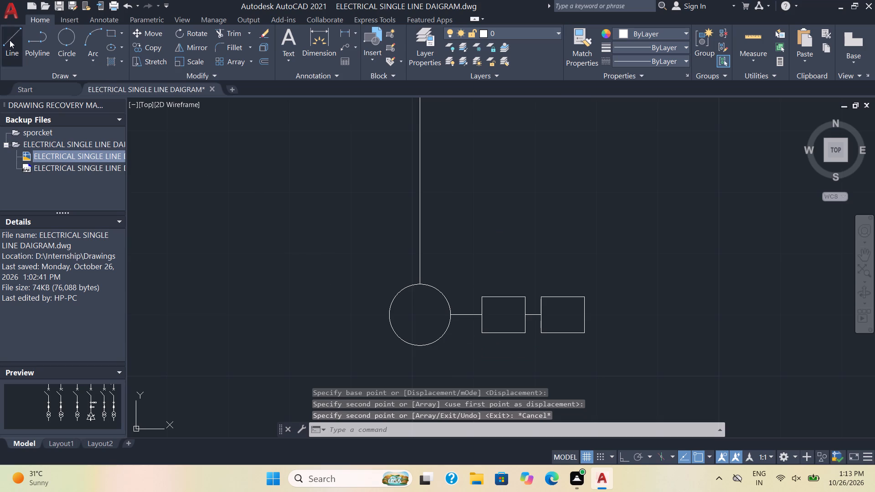
{"action": "scroll", "coordinate": [520, 410], "scroll_direction": "down", "scroll_amount": 3}
{"action": "middle_click_drag", "start_coordinate": [482, 356], "coordinate": [474, 267]}
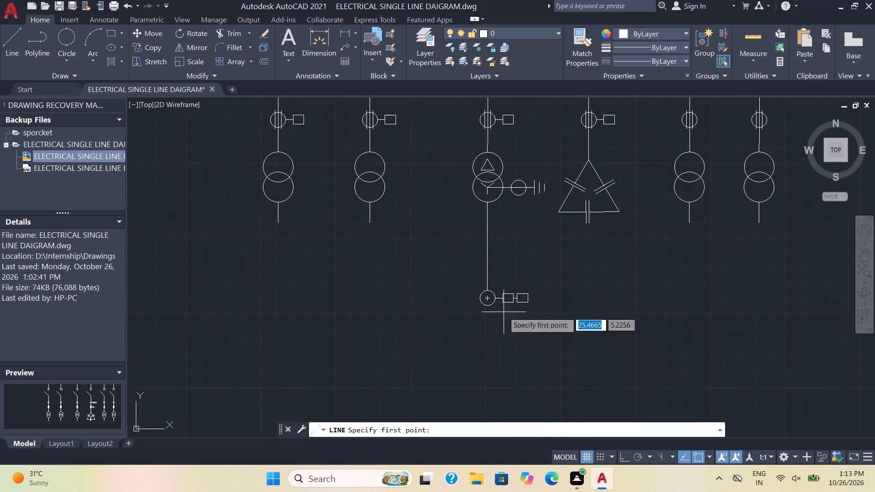
{"action": "scroll", "coordinate": [536, 361], "scroll_direction": "up", "scroll_amount": 3}
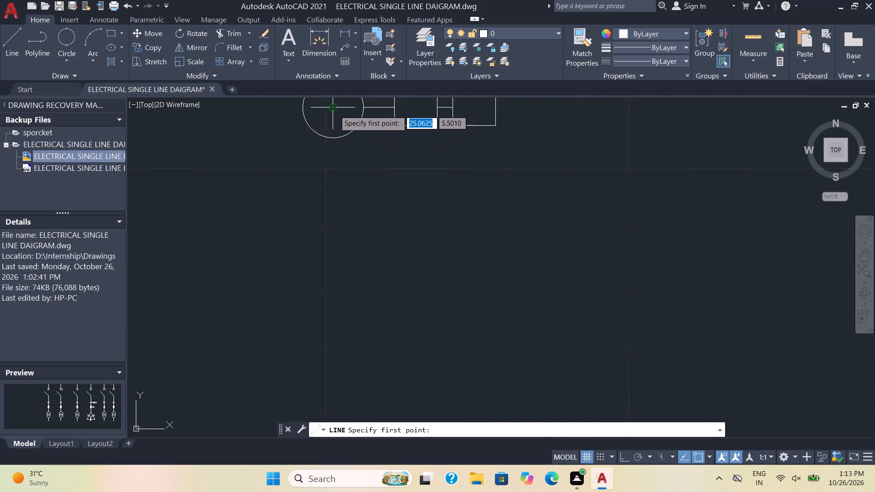
{"action": "left_click", "coordinate": [332, 135]}
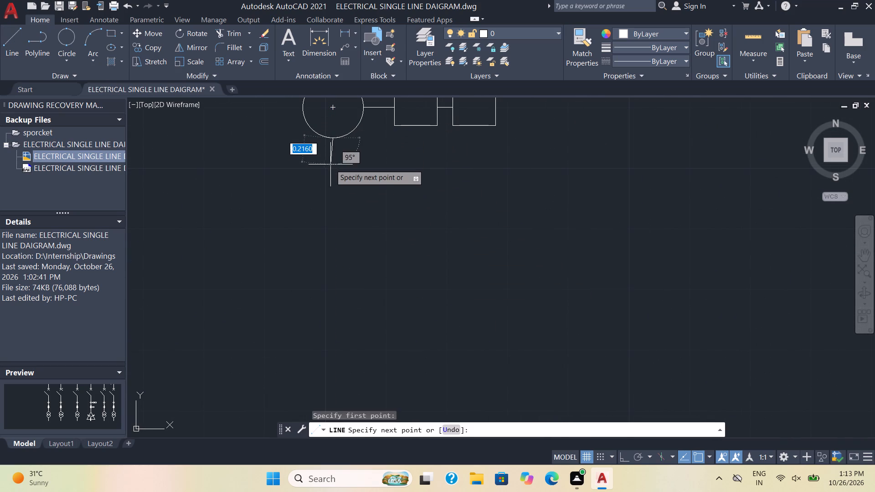
{"action": "left_click", "coordinate": [333, 215]}
{"action": "key", "text": "Escape"}
Copy the X symbol from the right-hand incomer above the busbar onto the lower end of the third feeder's new short line.
{"action": "scroll", "coordinate": [422, 242], "scroll_direction": "down", "scroll_amount": 2}
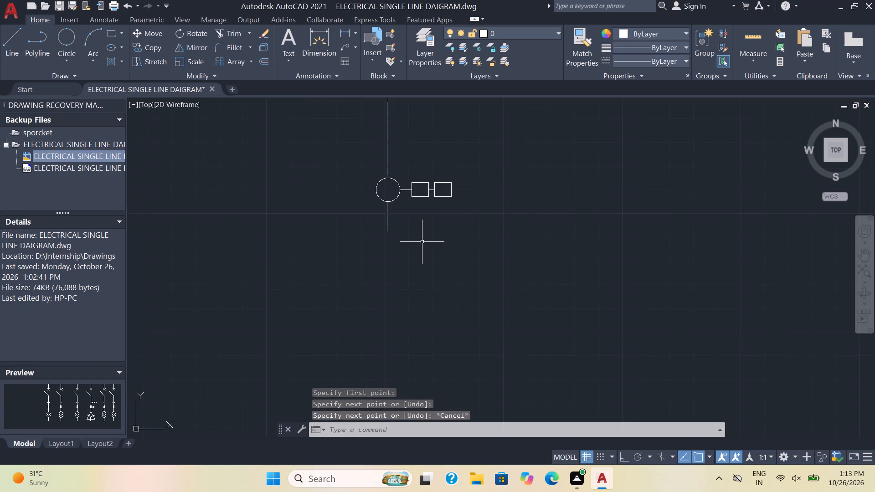
{"action": "scroll", "coordinate": [510, 246], "scroll_direction": "down", "scroll_amount": 5}
{"action": "scroll", "coordinate": [549, 163], "scroll_direction": "up", "scroll_amount": 3}
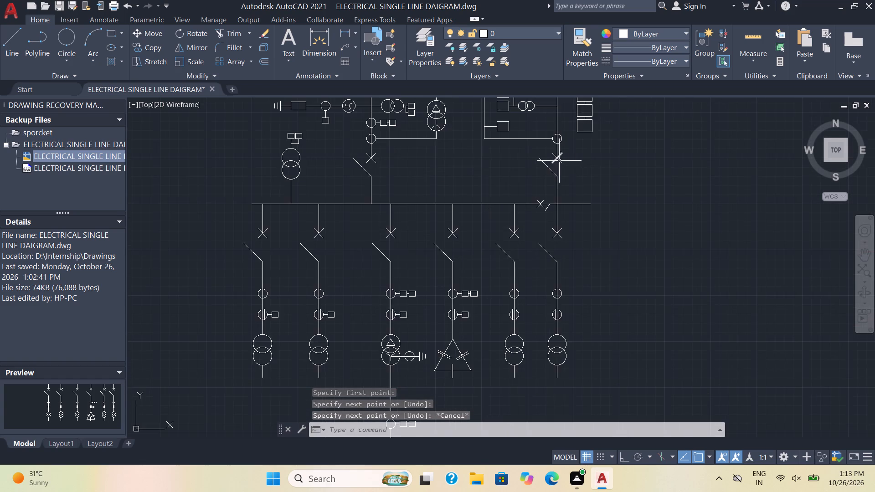
{"action": "scroll", "coordinate": [572, 161], "scroll_direction": "up", "scroll_amount": 2}
{"action": "left_click", "coordinate": [556, 176]}
{"action": "left_click", "coordinate": [513, 163]}
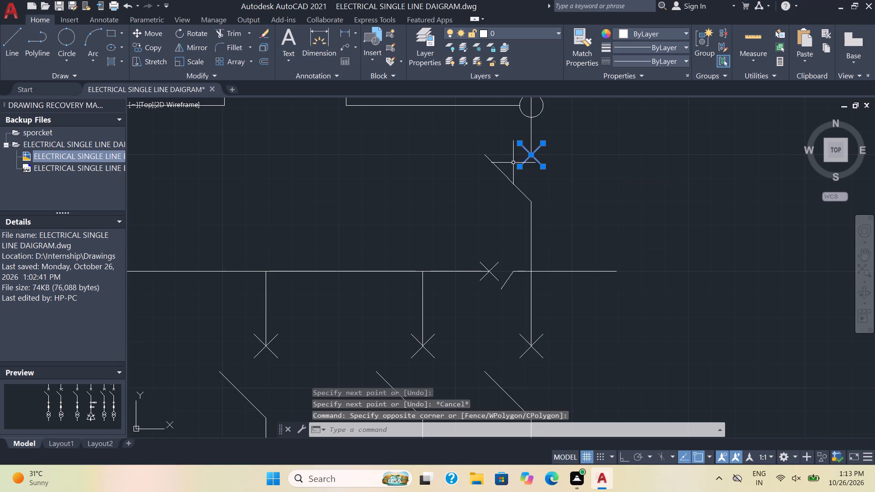
{"action": "left_click", "coordinate": [154, 48]}
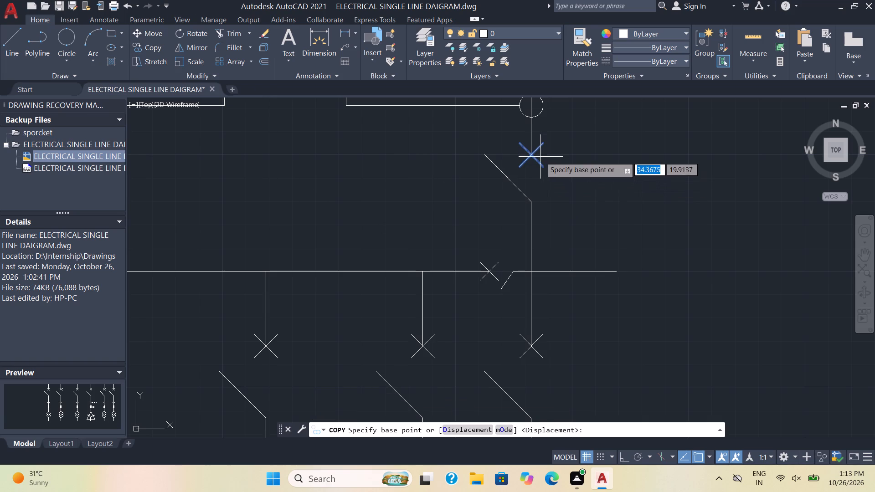
{"action": "left_click", "coordinate": [532, 156]}
{"action": "scroll", "coordinate": [396, 286], "scroll_direction": "down", "scroll_amount": 2}
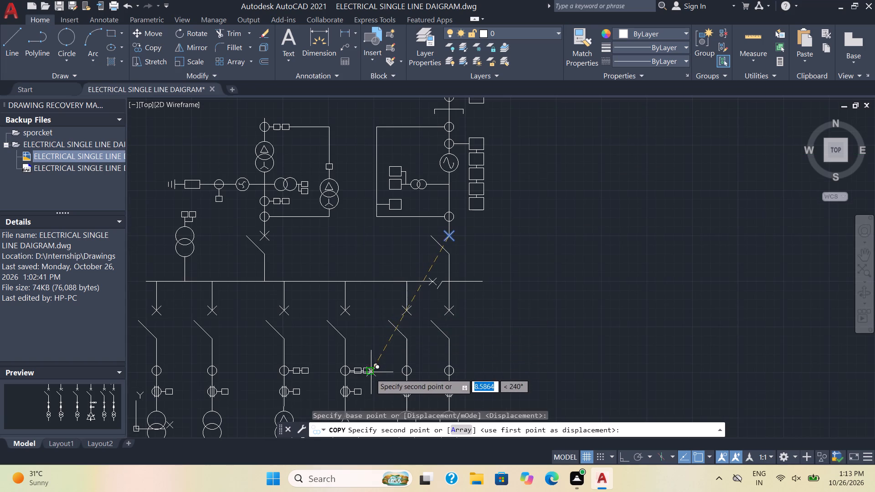
{"action": "middle_click_drag", "start_coordinate": [370, 374], "coordinate": [430, 204]}
{"action": "scroll", "coordinate": [339, 359], "scroll_direction": "up", "scroll_amount": 3}
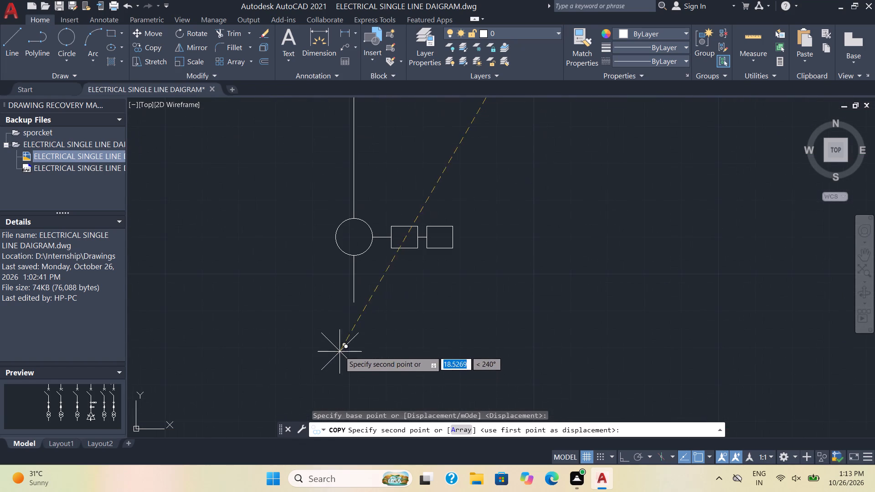
{"action": "left_click", "coordinate": [354, 303]}
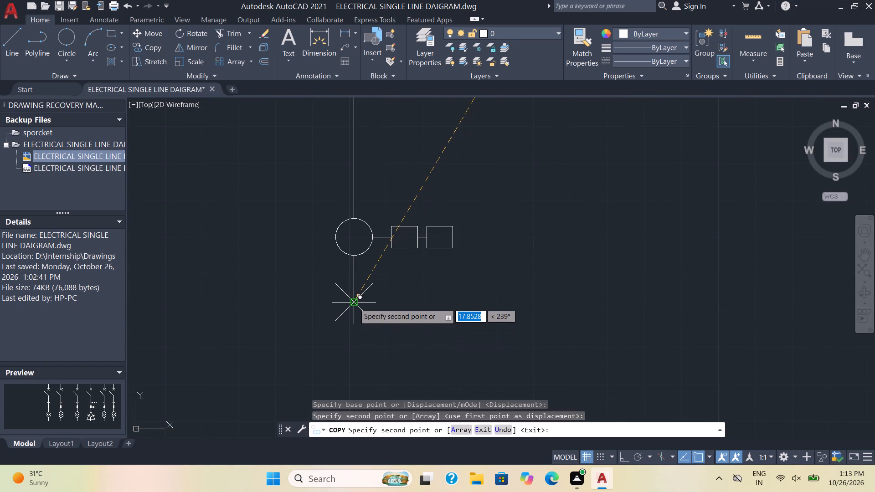
{"action": "scroll", "coordinate": [387, 333], "scroll_direction": "down", "scroll_amount": 2}
{"action": "key", "text": "Escape"}
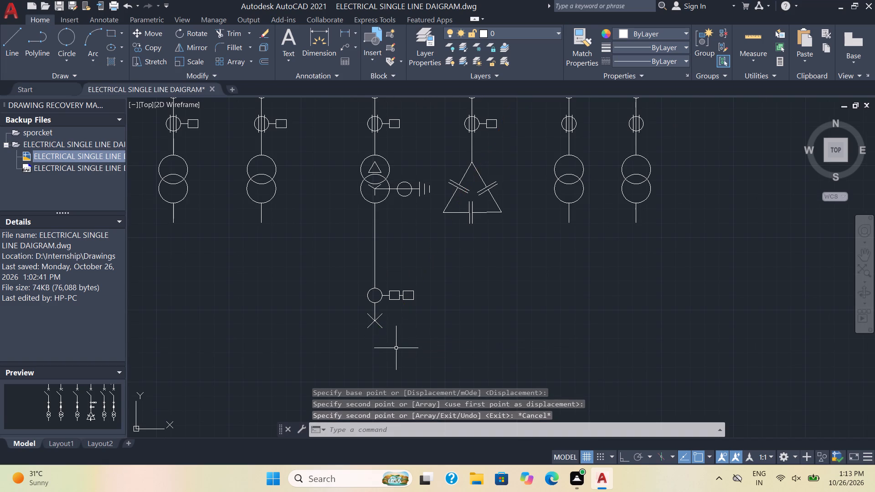
Copy the sixth feeder's slanted switch blade and vertical line, placing their corner about 1.27 units directly below the third feeder's new X centre.
{"action": "scroll", "coordinate": [397, 349], "scroll_direction": "down", "scroll_amount": 1}
{"action": "middle_click_drag", "start_coordinate": [398, 352], "coordinate": [417, 377]}
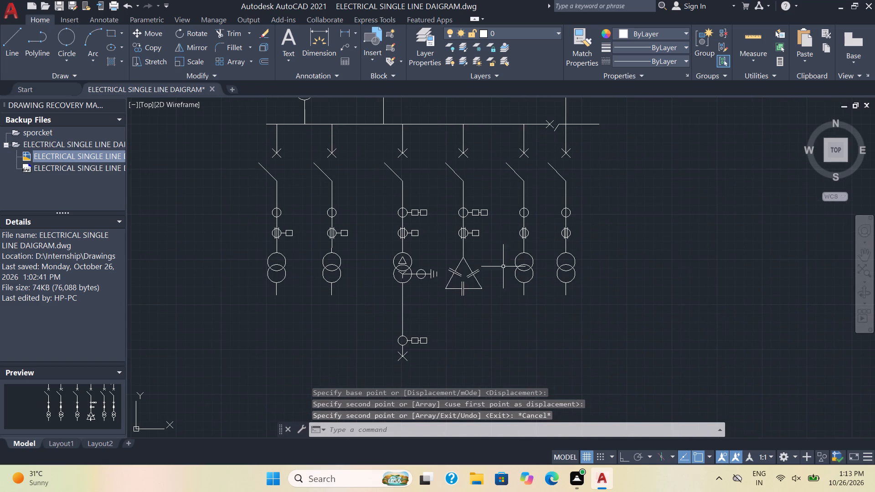
{"action": "left_click", "coordinate": [577, 192]}
{"action": "left_click", "coordinate": [552, 175]}
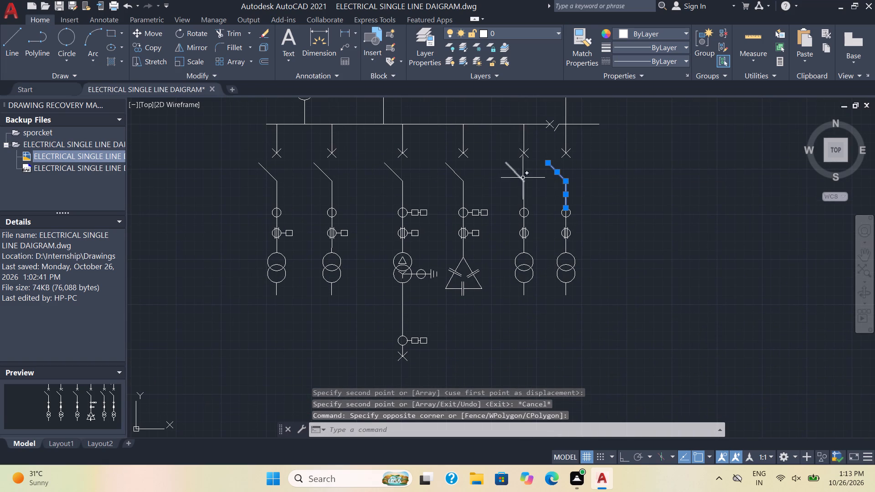
{"action": "left_click", "coordinate": [150, 45]}
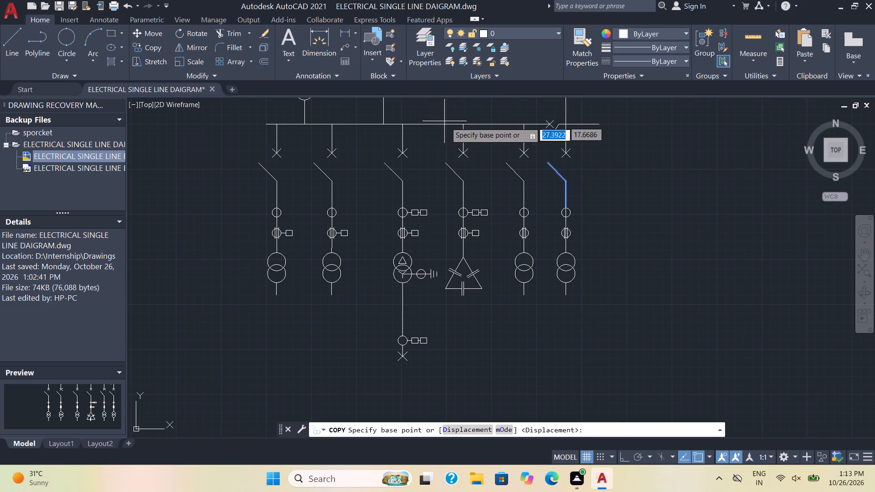
{"action": "left_click", "coordinate": [566, 180]}
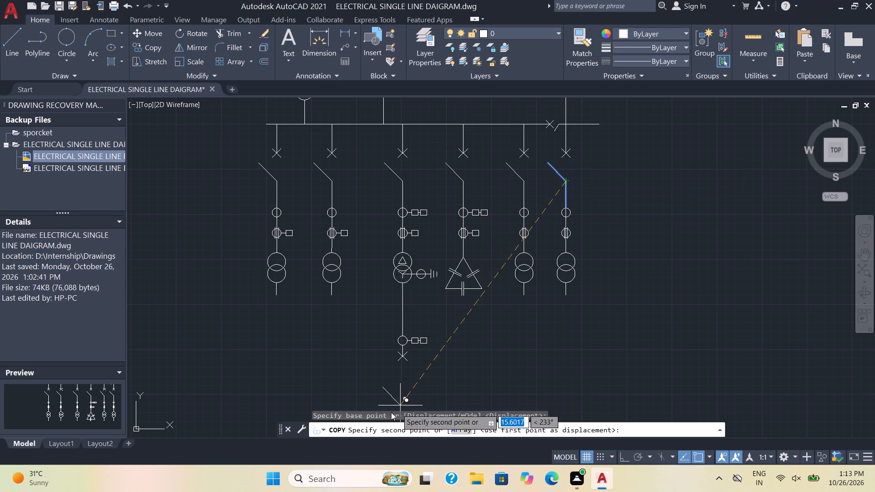
{"action": "scroll", "coordinate": [413, 367], "scroll_direction": "up", "scroll_amount": 4}
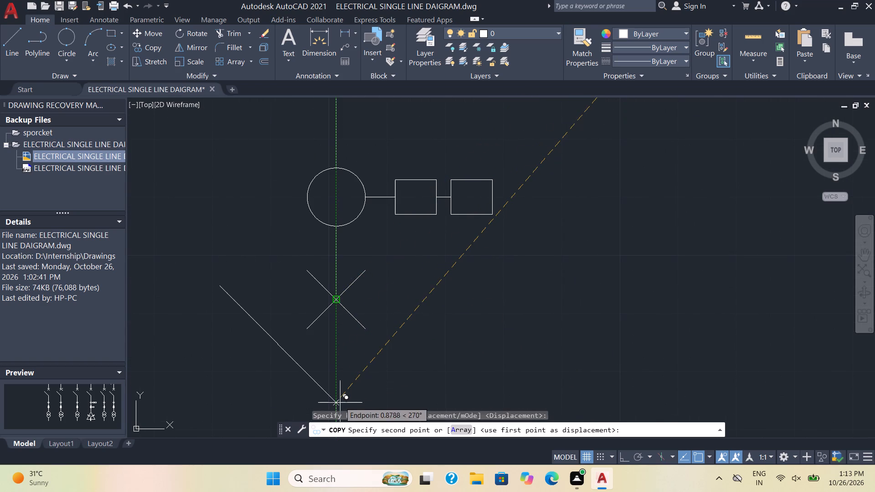
{"action": "middle_click_drag", "start_coordinate": [340, 403], "coordinate": [350, 266]}
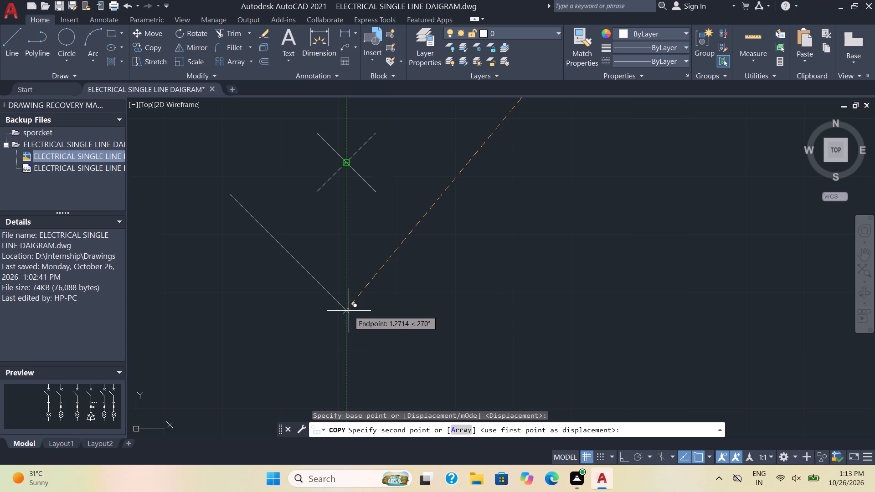
{"action": "left_click", "coordinate": [349, 311]}
{"action": "key", "text": "Escape"}
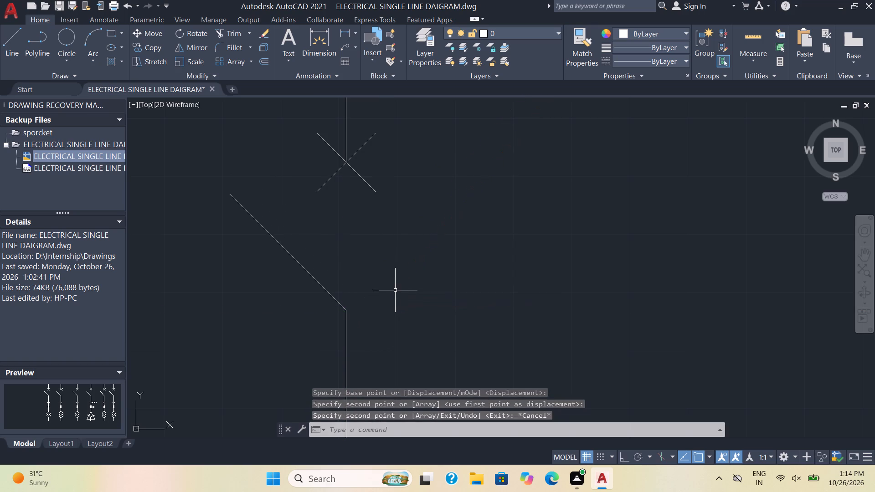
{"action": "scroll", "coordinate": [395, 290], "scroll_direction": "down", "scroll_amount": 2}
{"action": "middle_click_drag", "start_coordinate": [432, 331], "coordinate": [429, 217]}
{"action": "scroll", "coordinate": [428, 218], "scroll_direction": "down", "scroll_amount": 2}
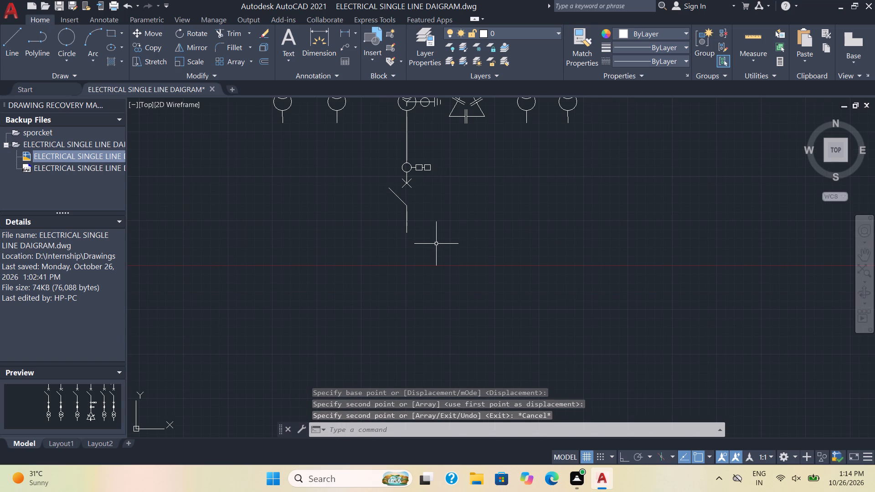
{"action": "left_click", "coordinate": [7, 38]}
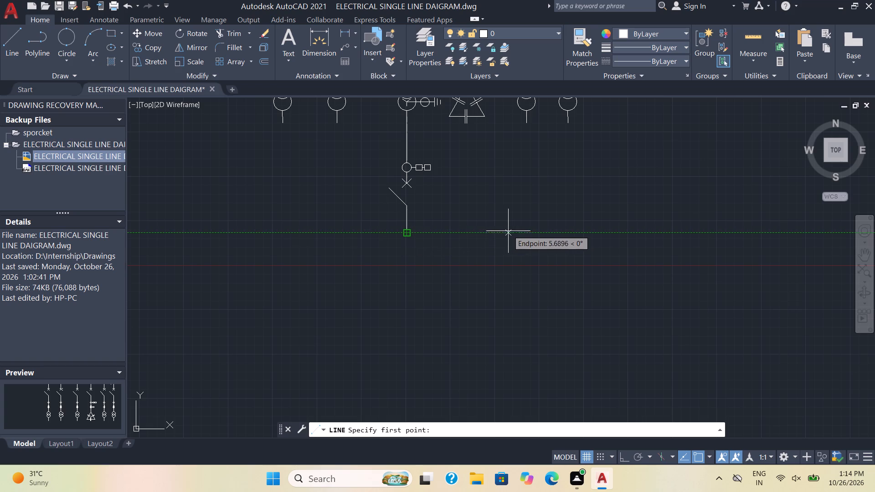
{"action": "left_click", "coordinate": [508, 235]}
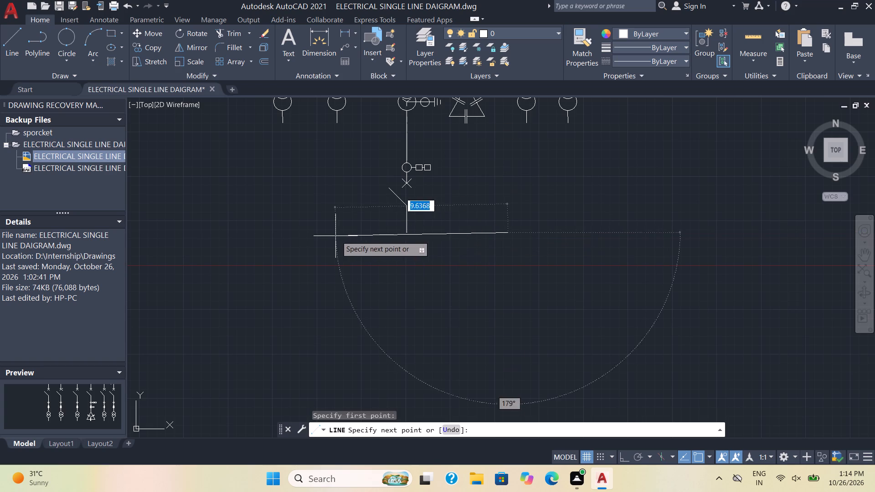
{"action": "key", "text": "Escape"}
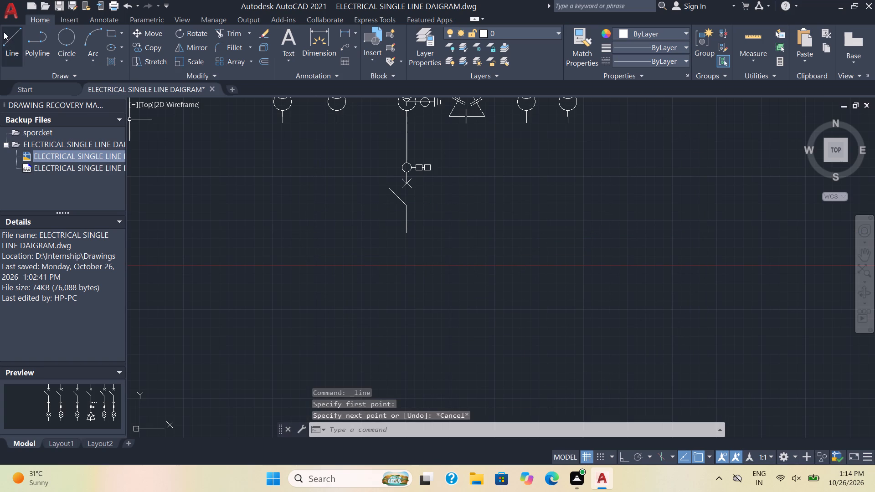
Draw a horizontal busbar line about 9.2 units long, with Ortho on, roughly centred across the lower end of the third feeder's switch line.
{"action": "left_click", "coordinate": [6, 46]}
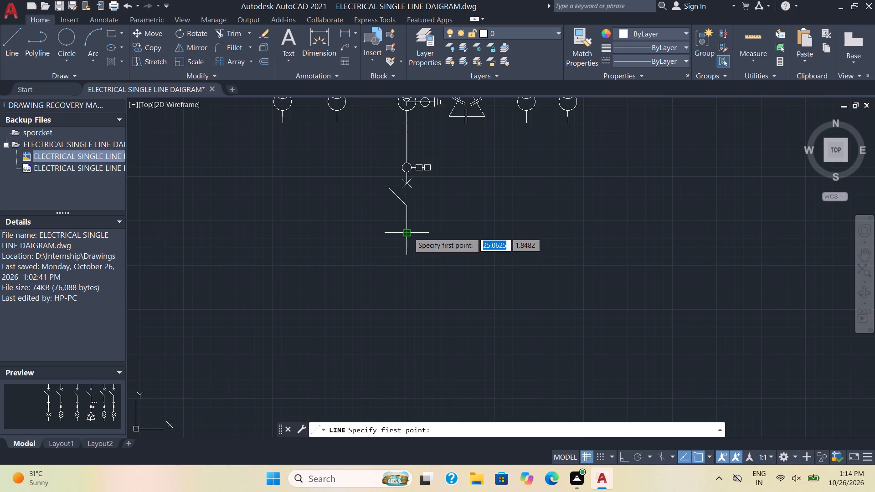
{"action": "left_click", "coordinate": [325, 232]}
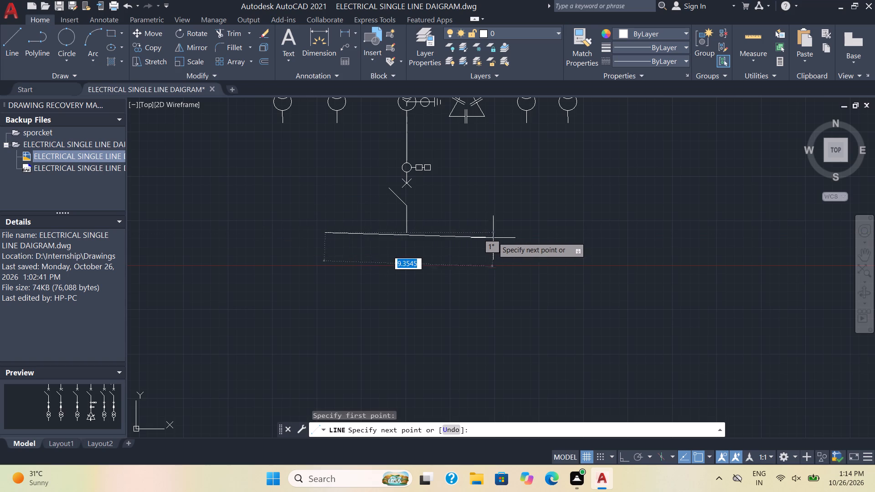
{"action": "left_click", "coordinate": [623, 458]}
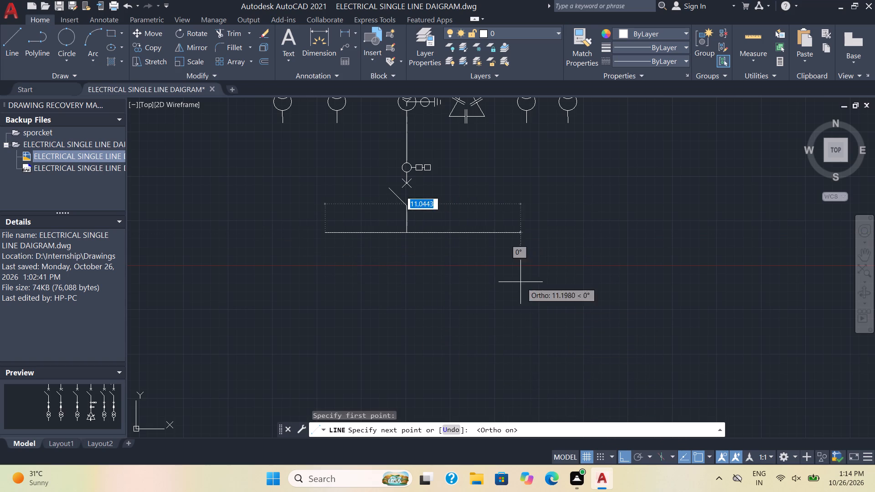
{"action": "left_click", "coordinate": [489, 265]}
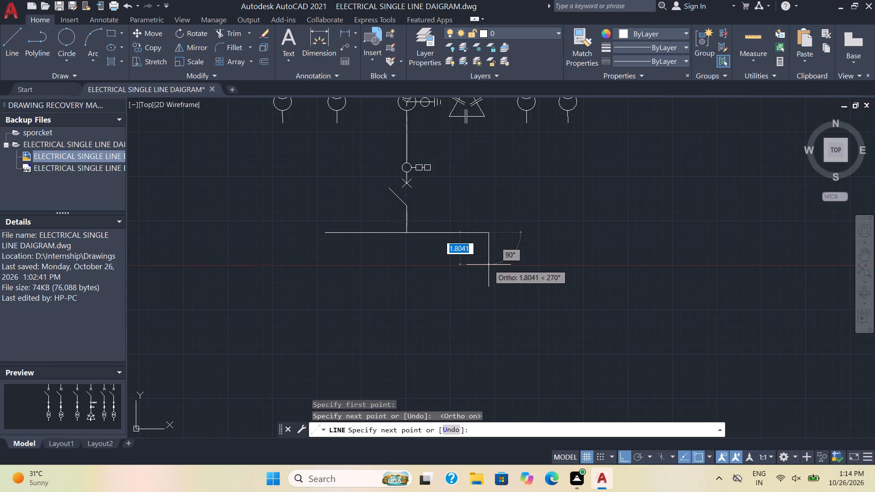
{"action": "key", "text": "Escape"}
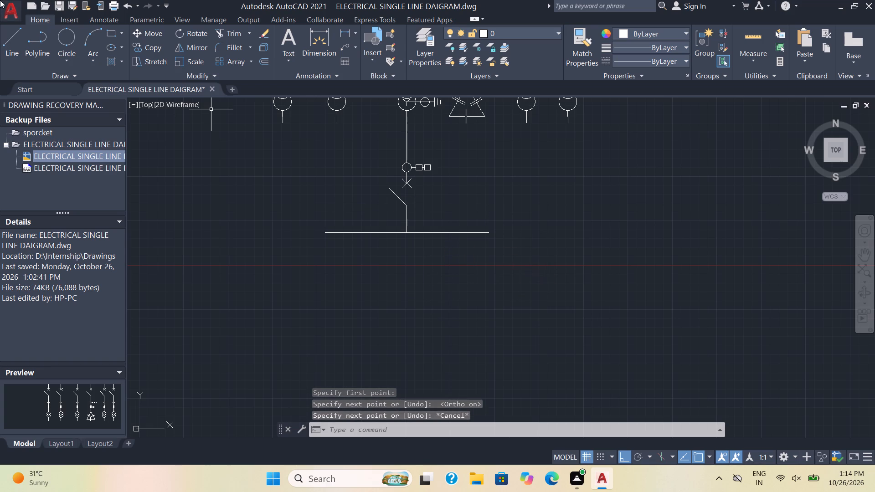
Draw a vertical line about 4.14 units down from the new lower busbar, starting about 1.59 units in from its right end.
{"action": "left_click", "coordinate": [17, 36]}
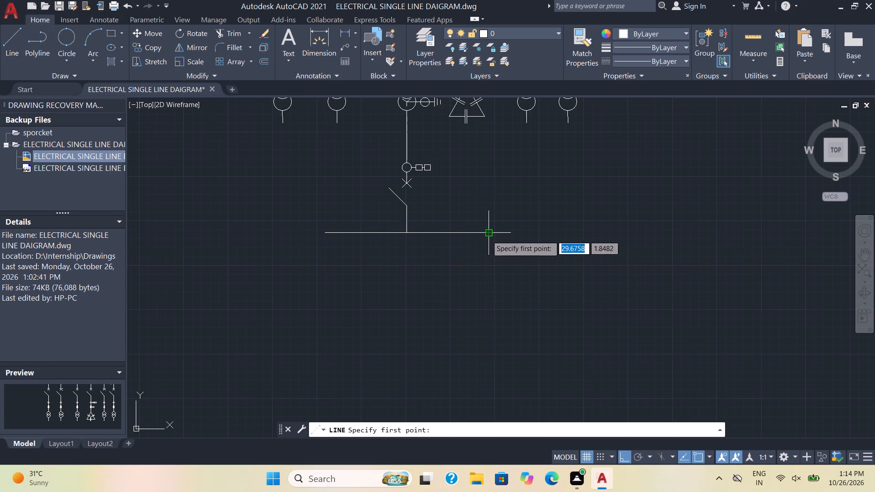
{"action": "left_click", "coordinate": [460, 232]}
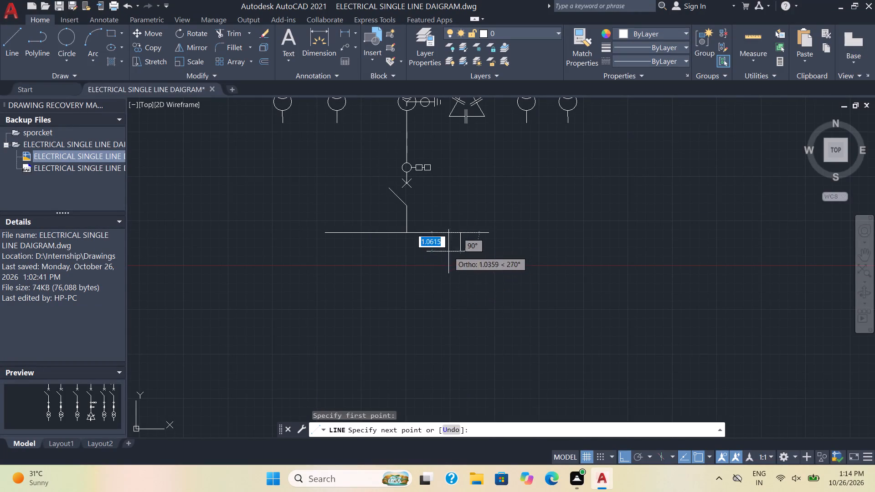
{"action": "scroll", "coordinate": [455, 301], "scroll_direction": "up", "scroll_amount": 1}
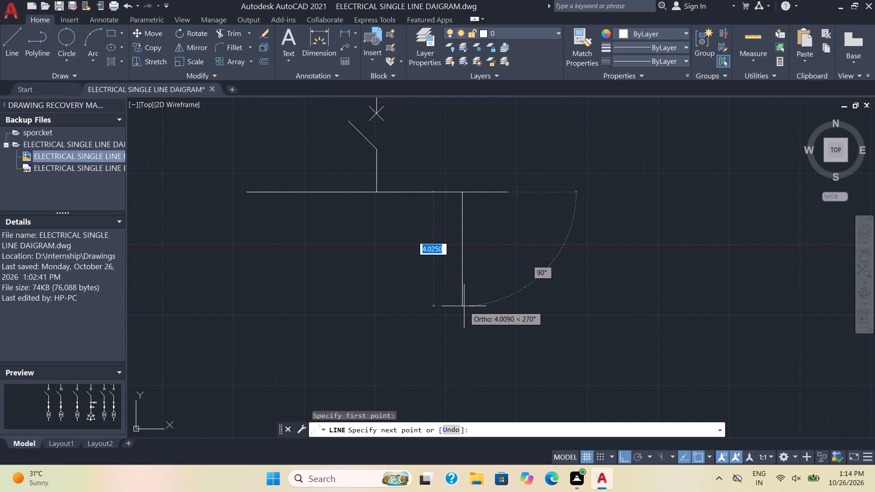
{"action": "left_click", "coordinate": [461, 309]}
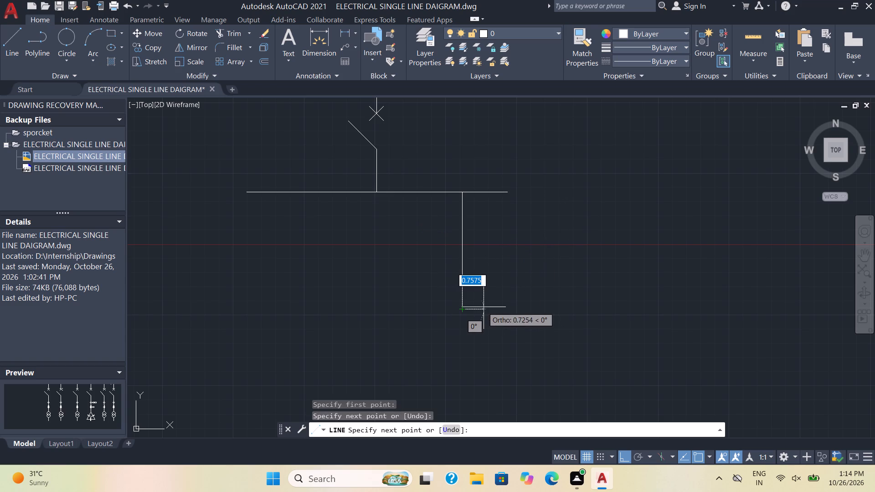
Continue the line into a rectangle about 1.46 units wide and 2.46 units high, centred around the lower part of the vertical line.
{"action": "left_click", "coordinate": [483, 310]}
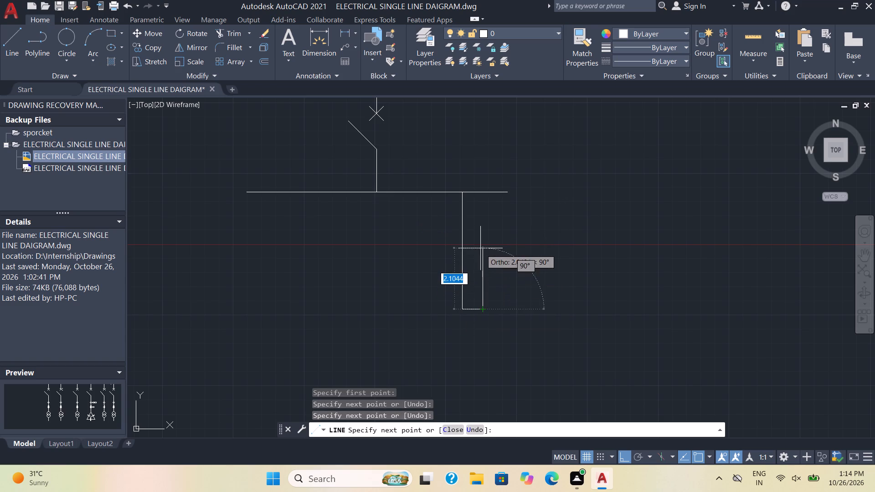
{"action": "left_click", "coordinate": [476, 240]}
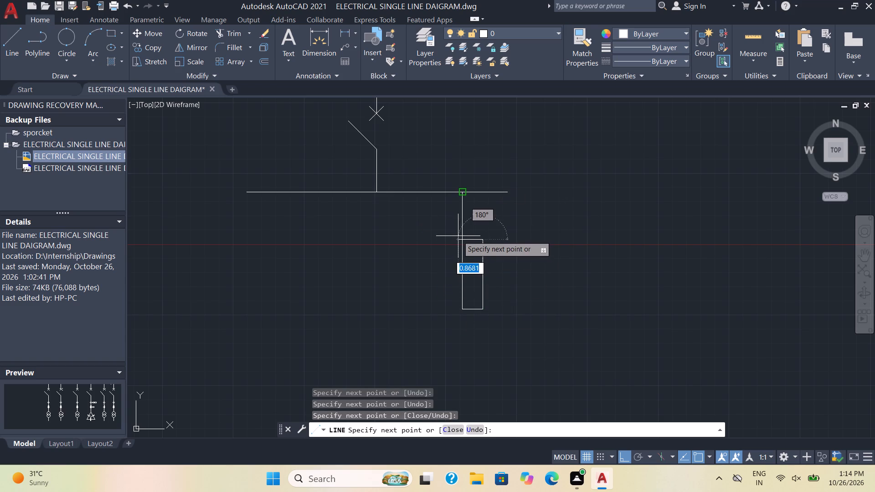
{"action": "scroll", "coordinate": [460, 239], "scroll_direction": "up", "scroll_amount": 3}
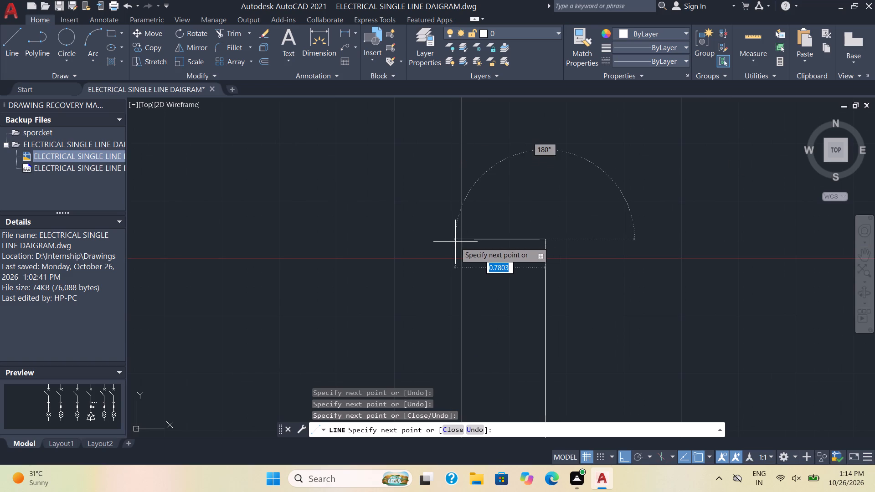
{"action": "left_click", "coordinate": [377, 249]}
{"action": "scroll", "coordinate": [382, 295], "scroll_direction": "down", "scroll_amount": 3}
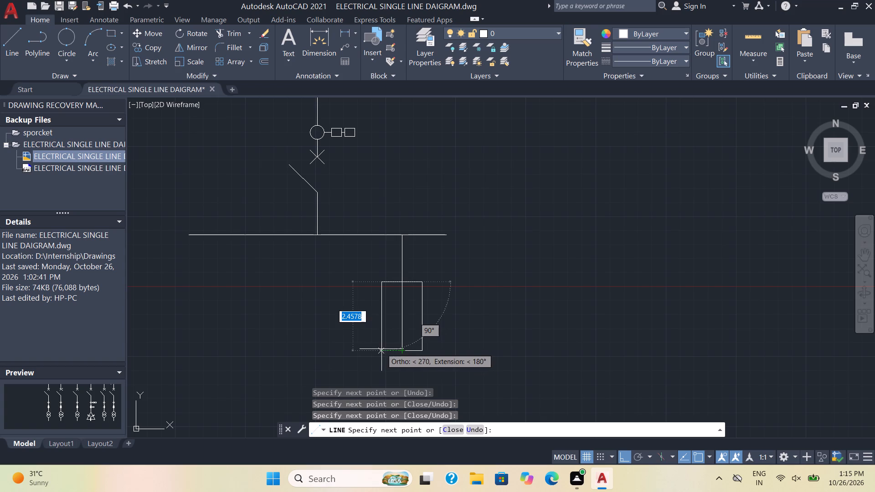
{"action": "left_click", "coordinate": [381, 349]}
{"action": "left_click", "coordinate": [402, 349]}
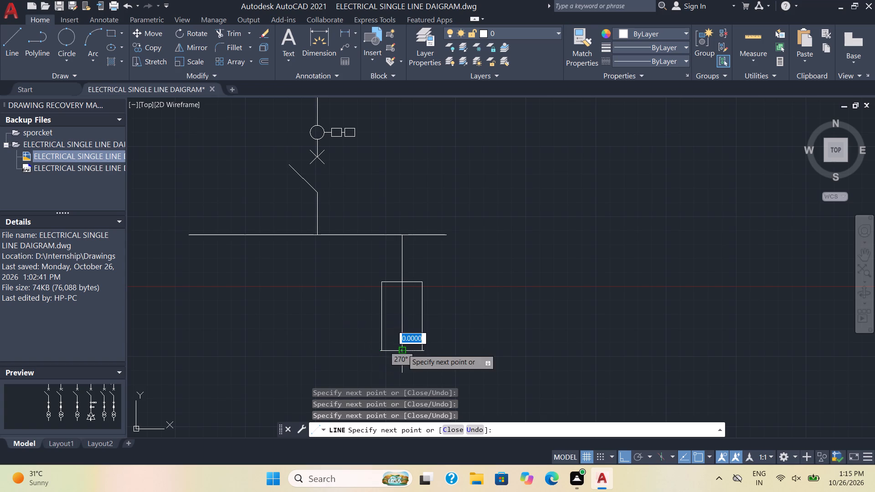
{"action": "scroll", "coordinate": [452, 328], "scroll_direction": "down", "scroll_amount": 2}
{"action": "key", "text": "Escape"}
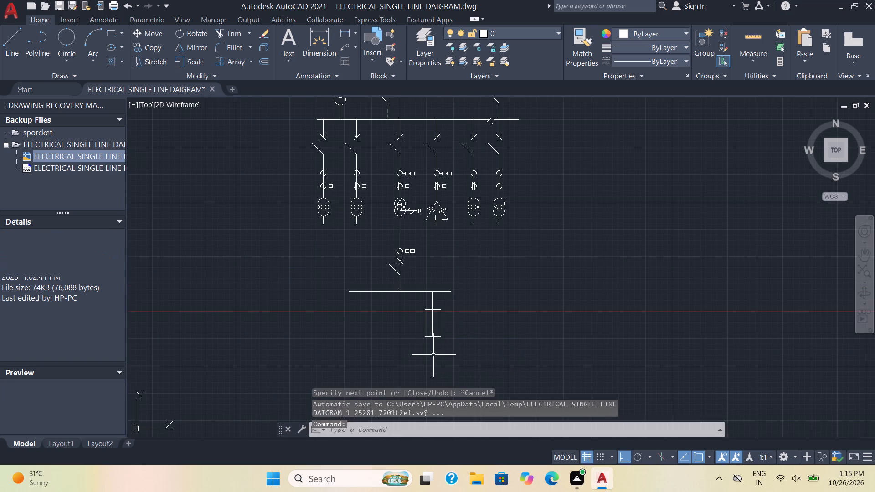
{"action": "scroll", "coordinate": [433, 355], "scroll_direction": "up", "scroll_amount": 1}
{"action": "middle_click_drag", "start_coordinate": [433, 355], "coordinate": [425, 326]}
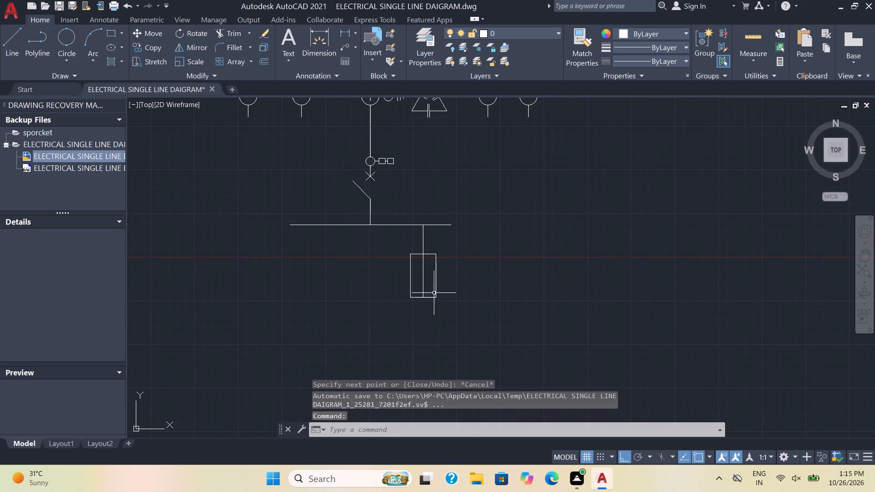
{"action": "left_click", "coordinate": [442, 309]}
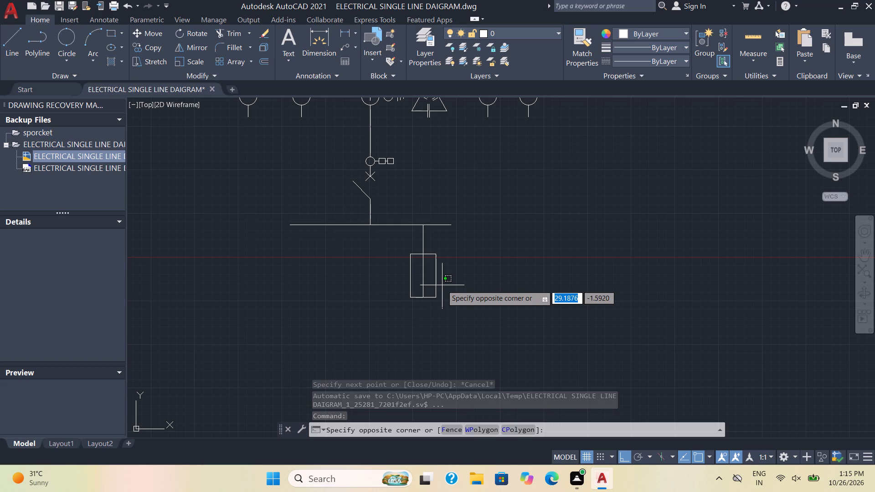
{"action": "key", "text": "Escape"}
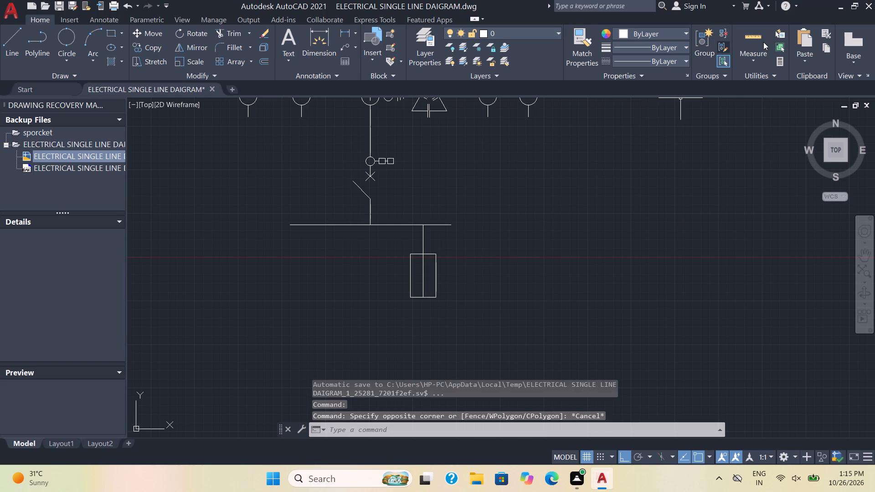
Quick-measure the new rectangle and the vertical line running through it.
{"action": "left_click", "coordinate": [757, 38]}
{"action": "scroll", "coordinate": [319, 329], "scroll_direction": "up", "scroll_amount": 4}
{"action": "scroll", "coordinate": [560, 252], "scroll_direction": "down", "scroll_amount": 4}
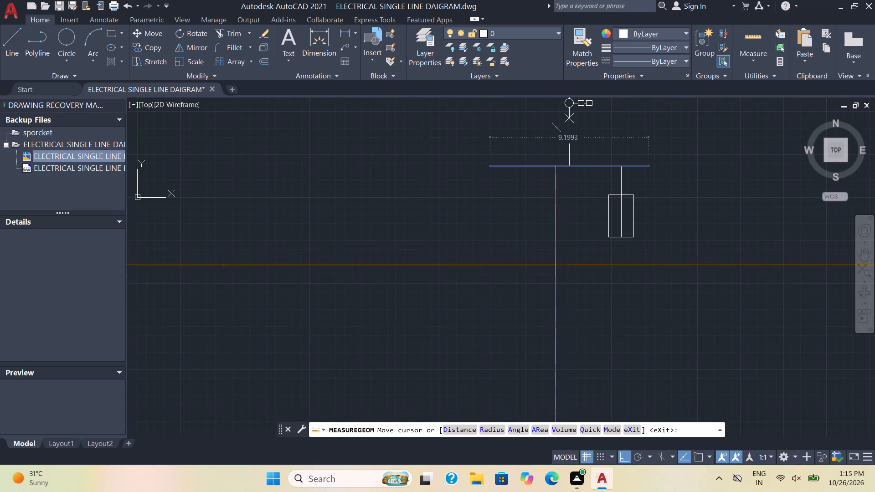
{"action": "middle_click_drag", "start_coordinate": [596, 266], "coordinate": [456, 339]}
{"action": "scroll", "coordinate": [483, 317], "scroll_direction": "up", "scroll_amount": 2}
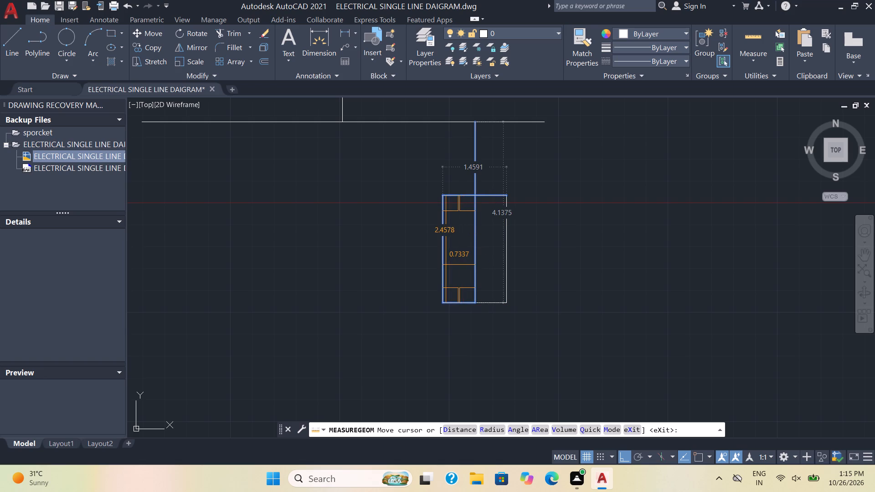
{"action": "key", "text": "Escape"}
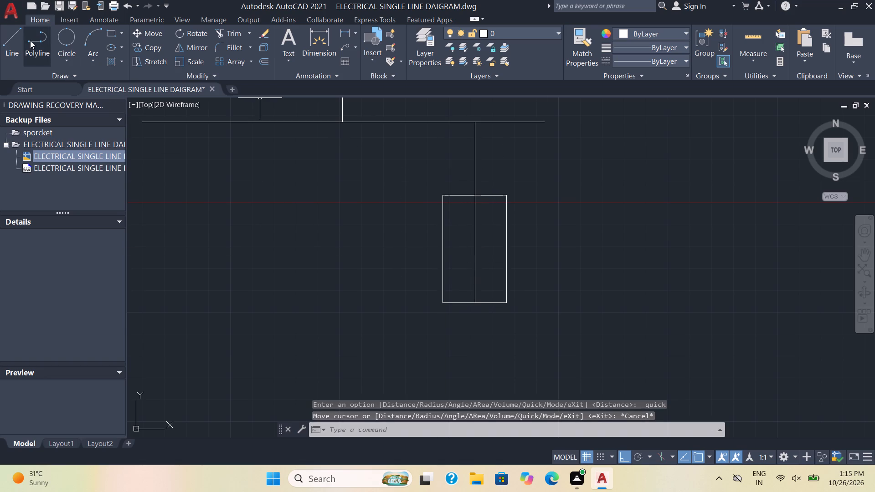
Draw a vertical line about 3.2 units down from the midpoint of the rectangle's bottom edge.
{"action": "left_click", "coordinate": [12, 45]}
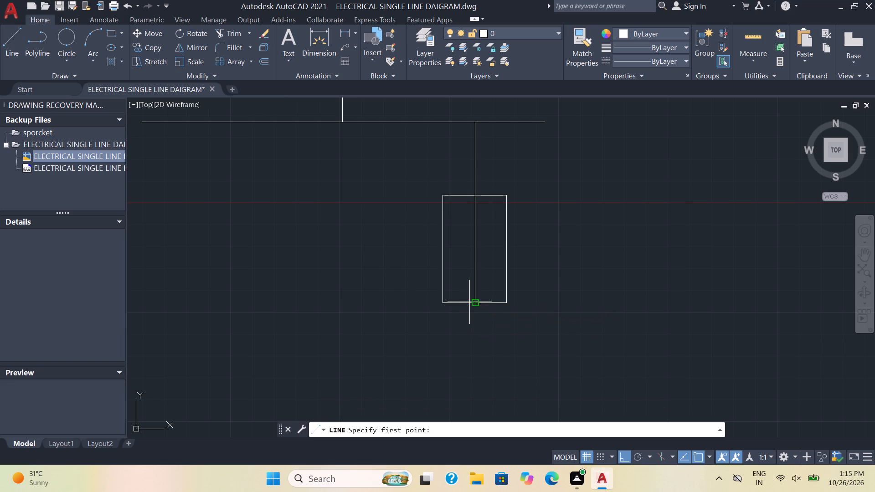
{"action": "left_click", "coordinate": [474, 302]}
{"action": "middle_click_drag", "start_coordinate": [478, 352], "coordinate": [478, 352]}
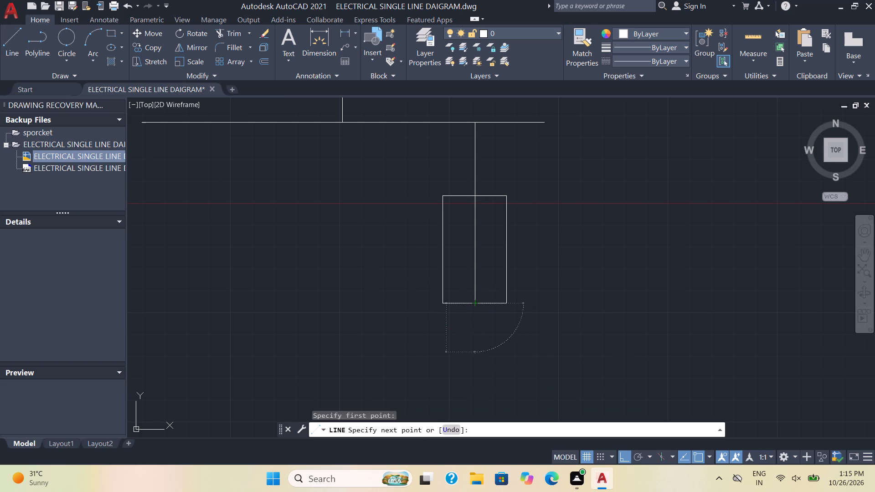
{"action": "middle_click_drag", "start_coordinate": [478, 352], "coordinate": [489, 255]}
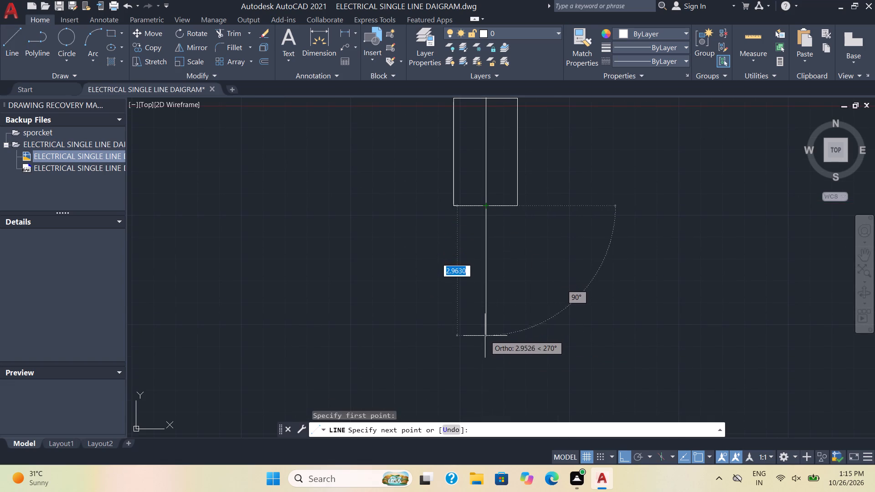
{"action": "left_click", "coordinate": [488, 348]}
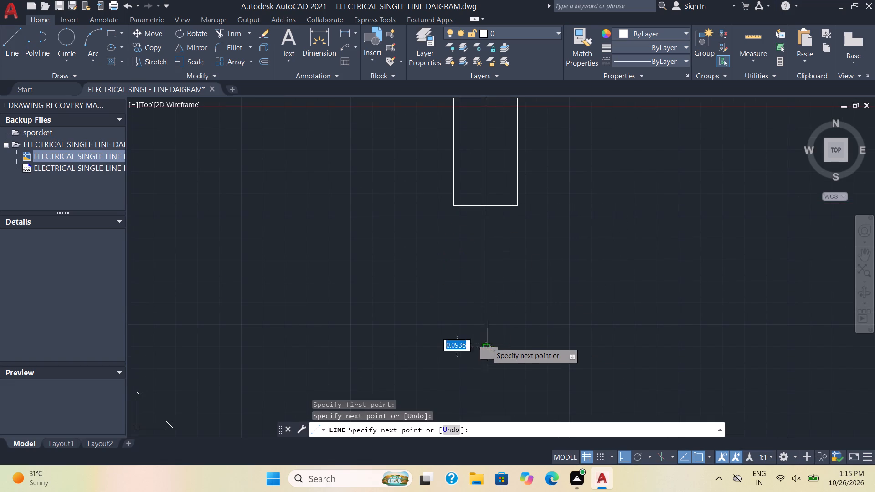
{"action": "key", "text": "Escape"}
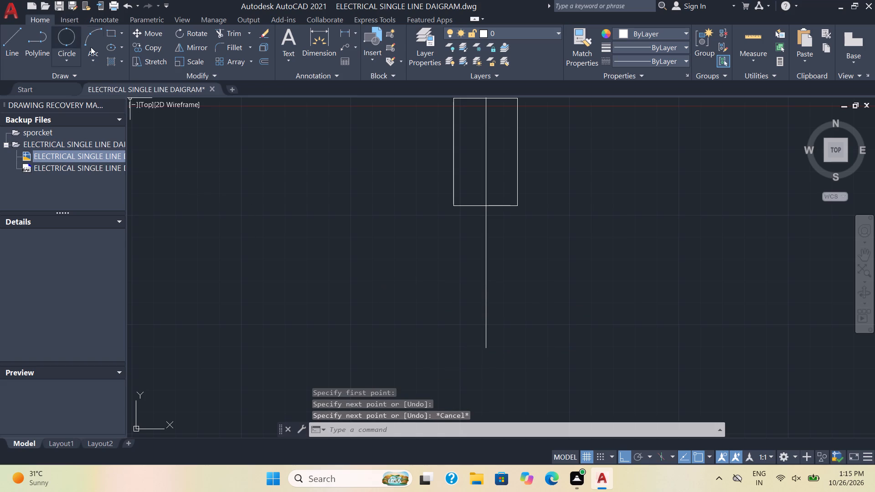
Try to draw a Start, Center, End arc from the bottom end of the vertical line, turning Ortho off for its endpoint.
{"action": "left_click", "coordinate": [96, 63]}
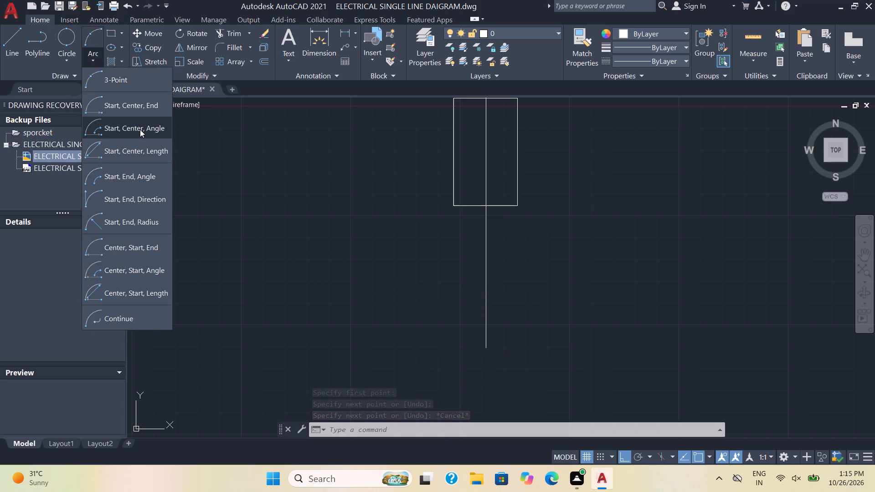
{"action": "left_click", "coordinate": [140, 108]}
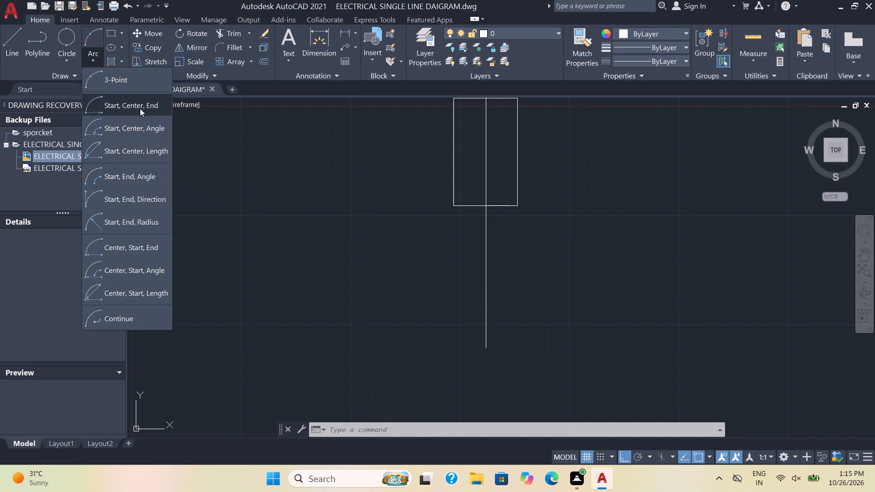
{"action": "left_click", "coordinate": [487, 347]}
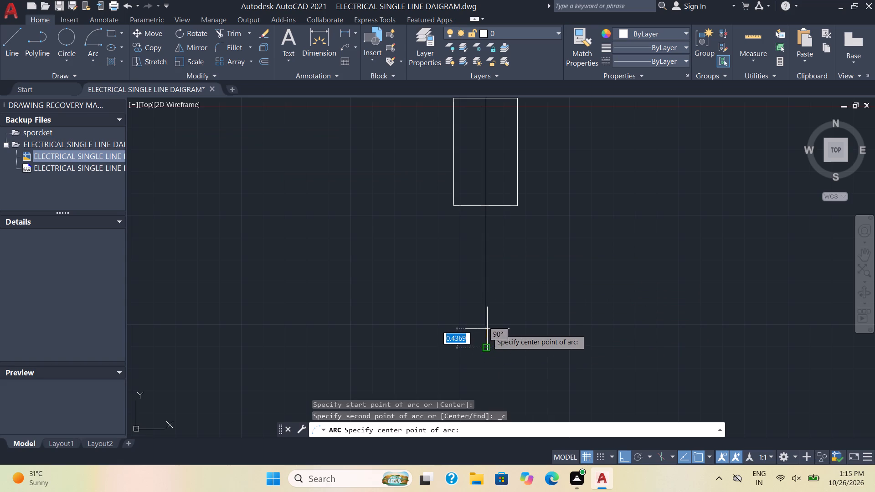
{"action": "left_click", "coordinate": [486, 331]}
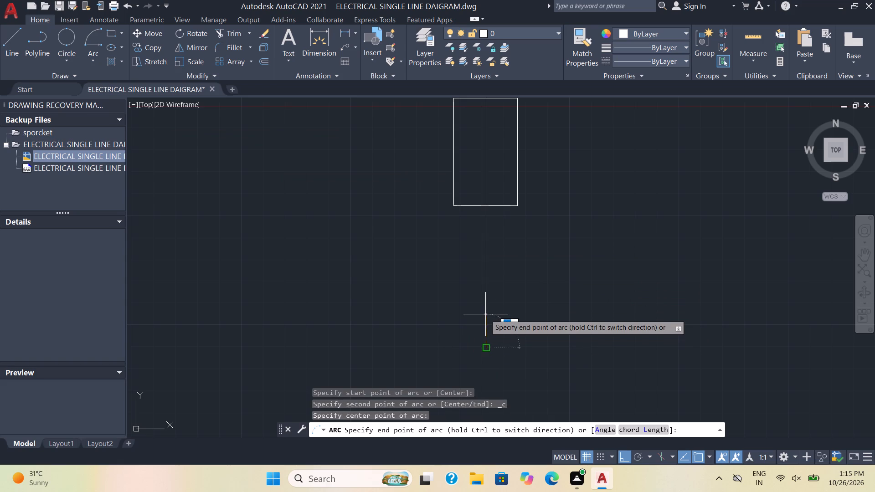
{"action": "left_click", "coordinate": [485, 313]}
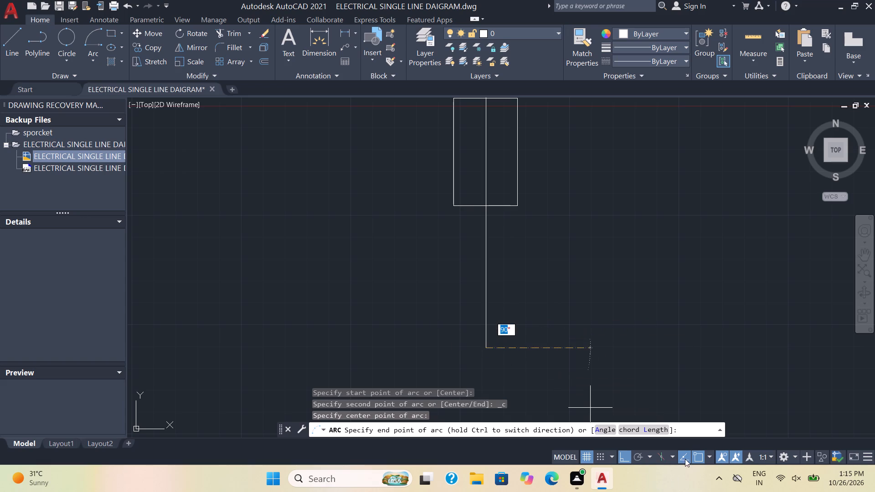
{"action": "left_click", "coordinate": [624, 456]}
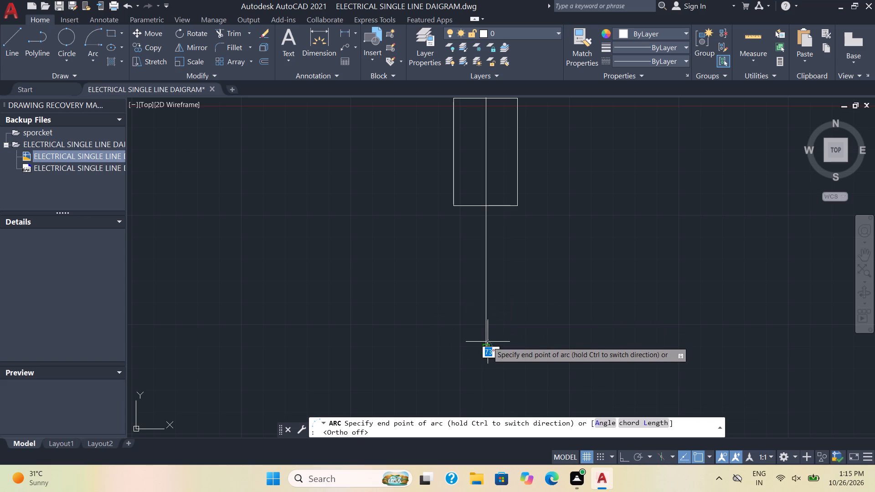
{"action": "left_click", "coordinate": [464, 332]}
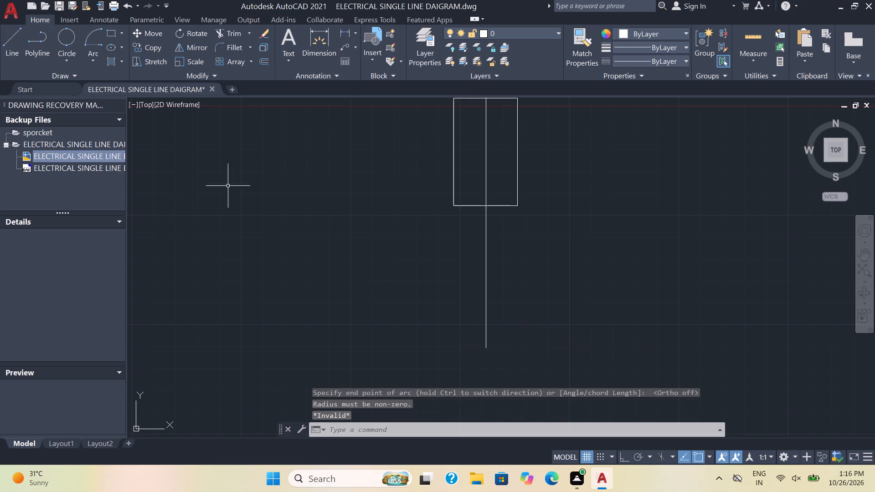
Draw a 3-point arc from the vertical line's bottom end, bulging to its left and crossing back over the line higher up.
{"action": "left_click", "coordinate": [93, 56]}
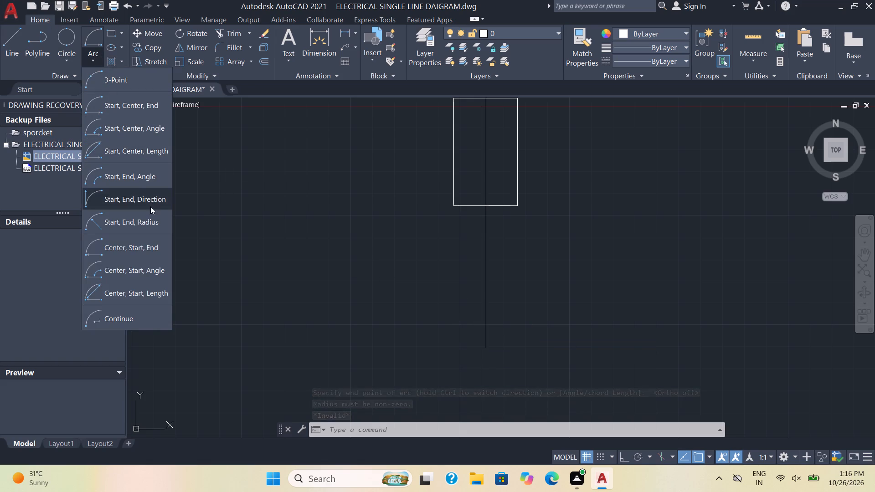
{"action": "left_click", "coordinate": [130, 83]}
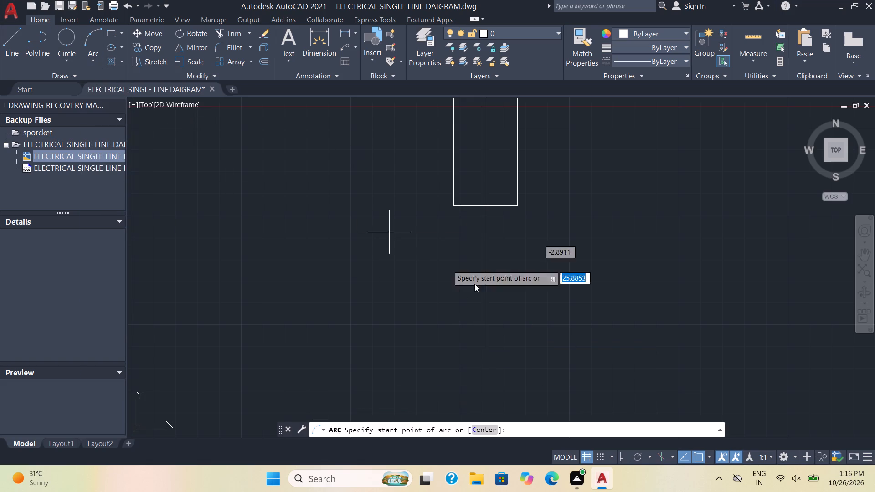
{"action": "left_click", "coordinate": [484, 345]}
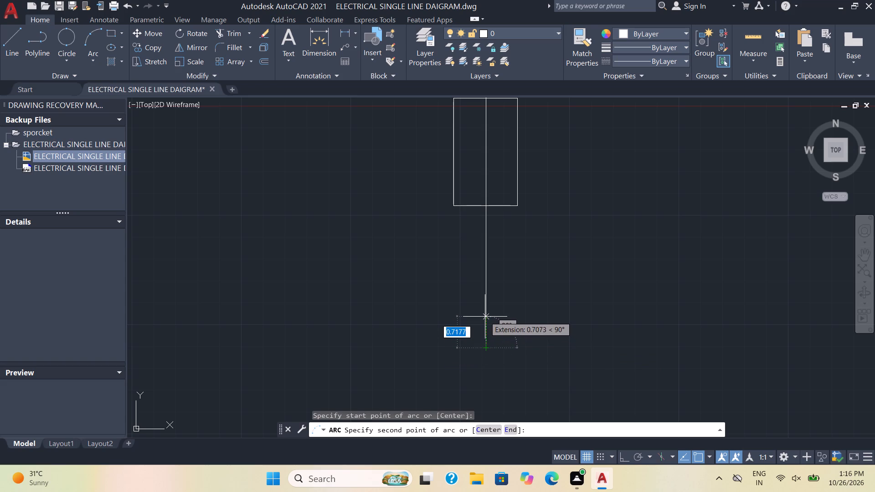
{"action": "left_click", "coordinate": [487, 304]}
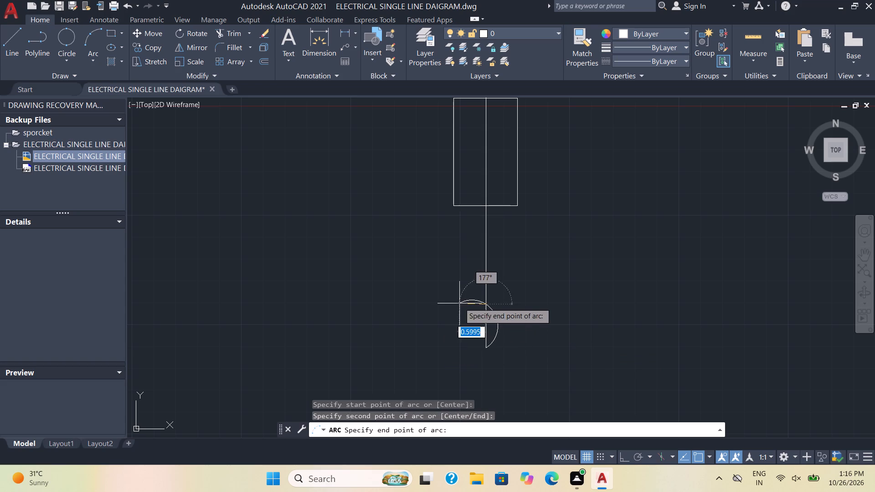
{"action": "left_click", "coordinate": [503, 307]}
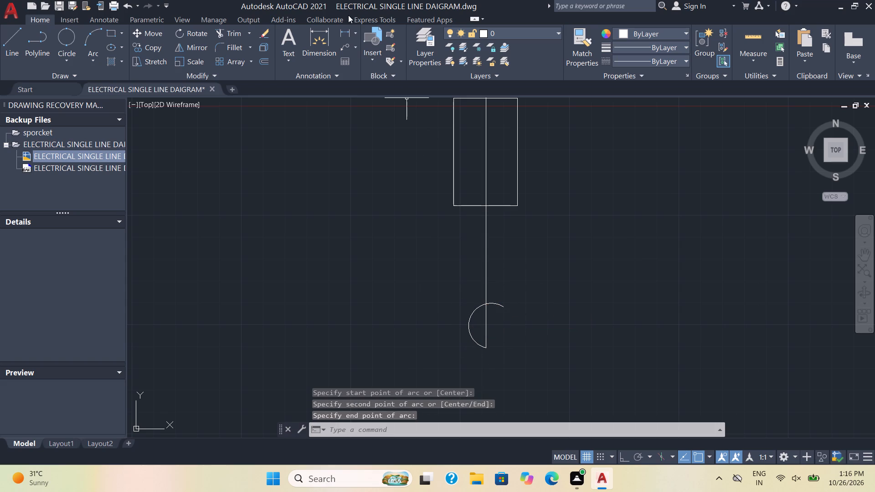
Trim the part of the arc that extends to the right of the vertical line.
{"action": "left_click", "coordinate": [221, 35]}
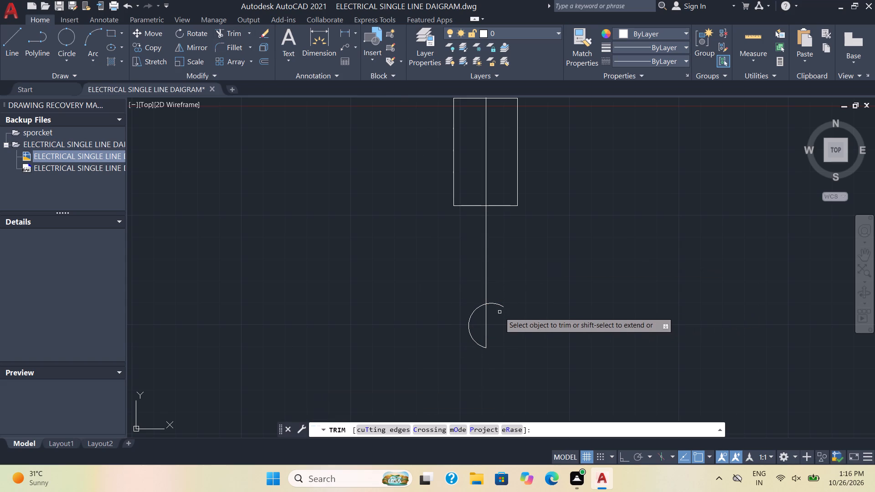
{"action": "left_click", "coordinate": [500, 305]}
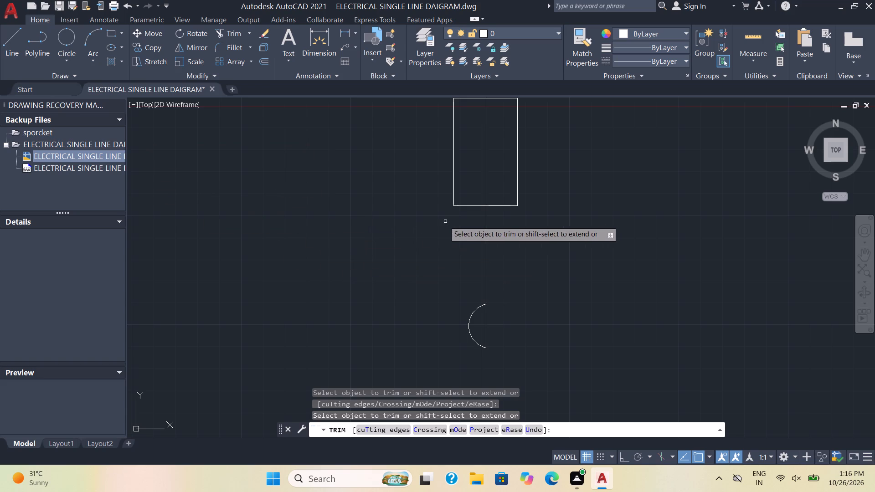
{"action": "scroll", "coordinate": [518, 235], "scroll_direction": "down", "scroll_amount": 2}
{"action": "key", "text": "Escape"}
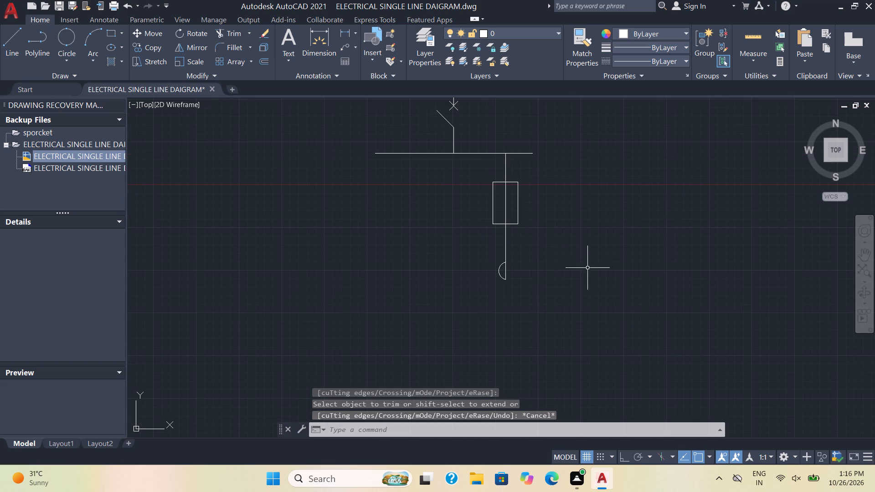
Copy the sixth feeder's diagonal switch blade and its vertical line to about 1.14 units directly below the arc's lower end.
{"action": "scroll", "coordinate": [584, 251], "scroll_direction": "down", "scroll_amount": 1}
{"action": "middle_click_drag", "start_coordinate": [602, 215], "coordinate": [572, 333]}
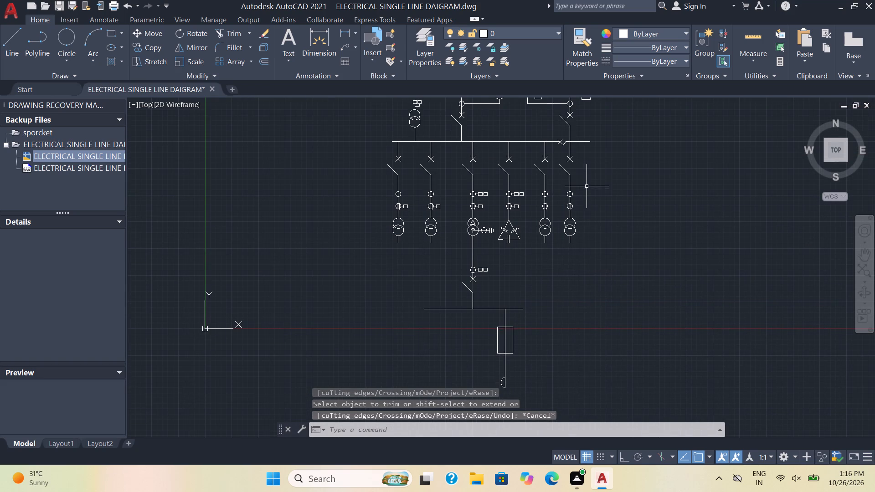
{"action": "left_click", "coordinate": [584, 182]}
{"action": "left_click", "coordinate": [561, 171]}
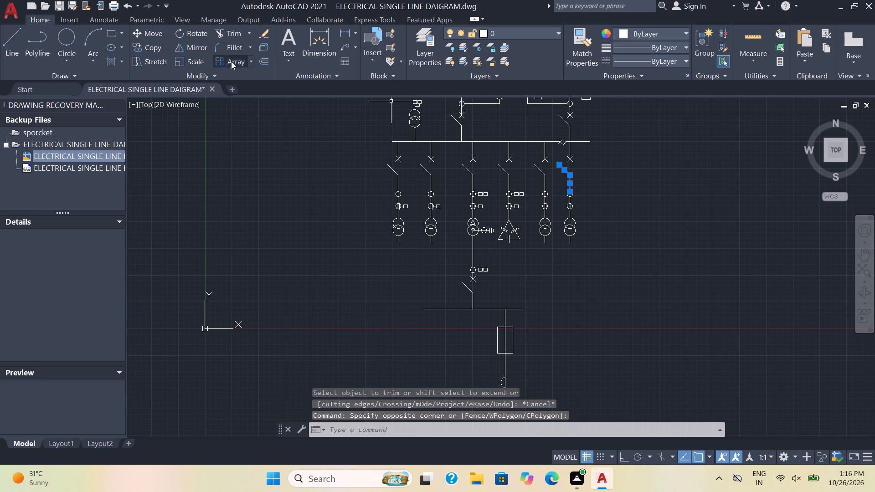
{"action": "left_click", "coordinate": [145, 48]}
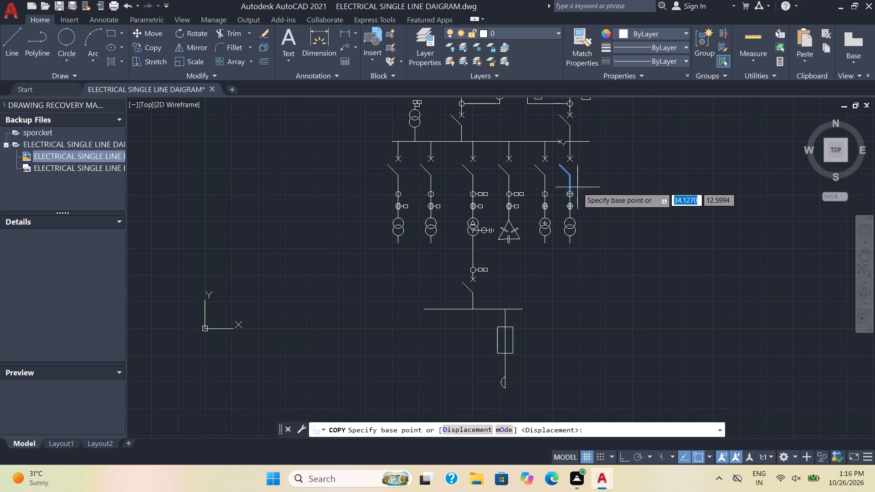
{"action": "left_click", "coordinate": [571, 176]}
{"action": "middle_click_drag", "start_coordinate": [501, 396], "coordinate": [508, 241]}
{"action": "scroll", "coordinate": [510, 241], "scroll_direction": "up", "scroll_amount": 4}
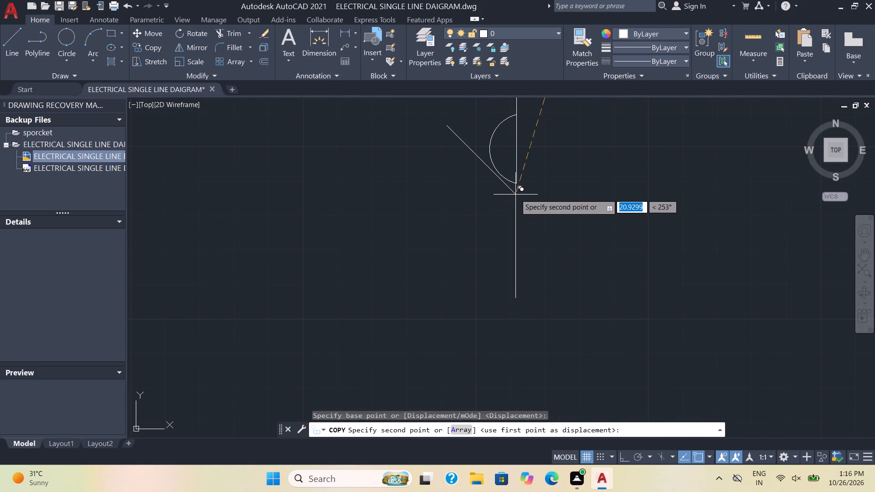
{"action": "left_click", "coordinate": [515, 262]}
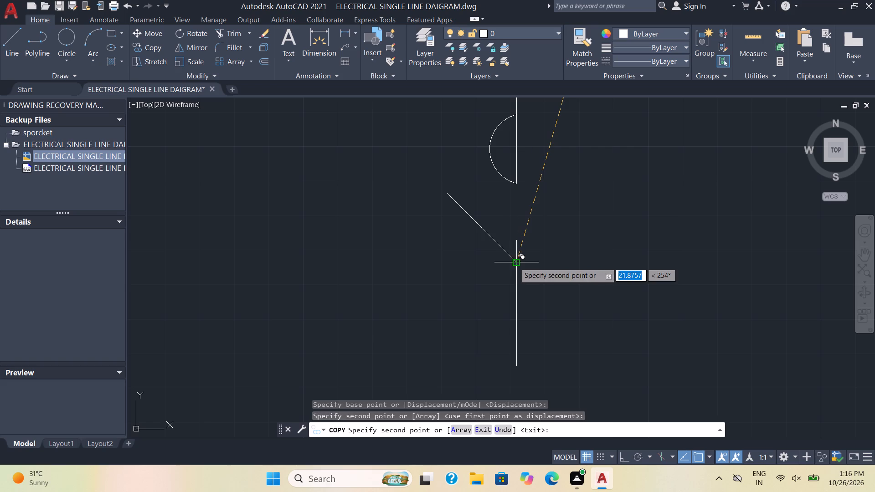
{"action": "key", "text": "Escape"}
From the copied switch's lower end, draw a three-sided box outline about 1.18 units right and 1.74 units down, then a short vertical line below.
{"action": "scroll", "coordinate": [551, 299], "scroll_direction": "down", "scroll_amount": 2}
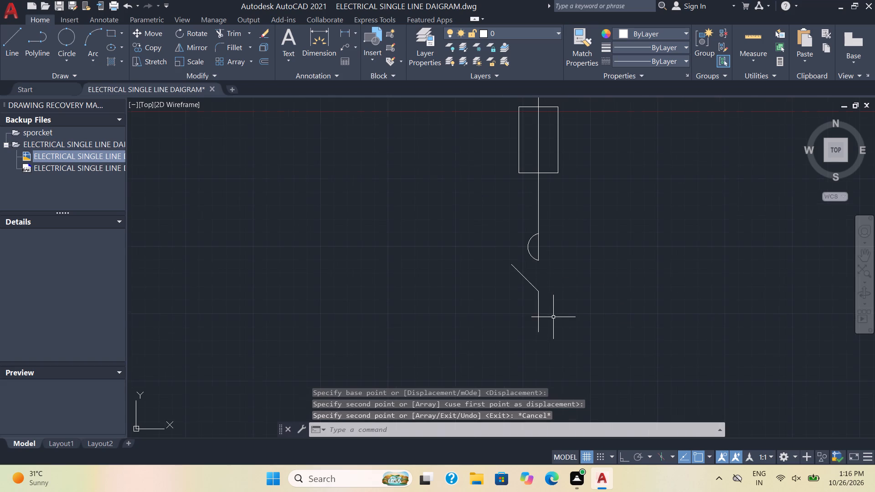
{"action": "middle_click_drag", "start_coordinate": [553, 322], "coordinate": [511, 251]}
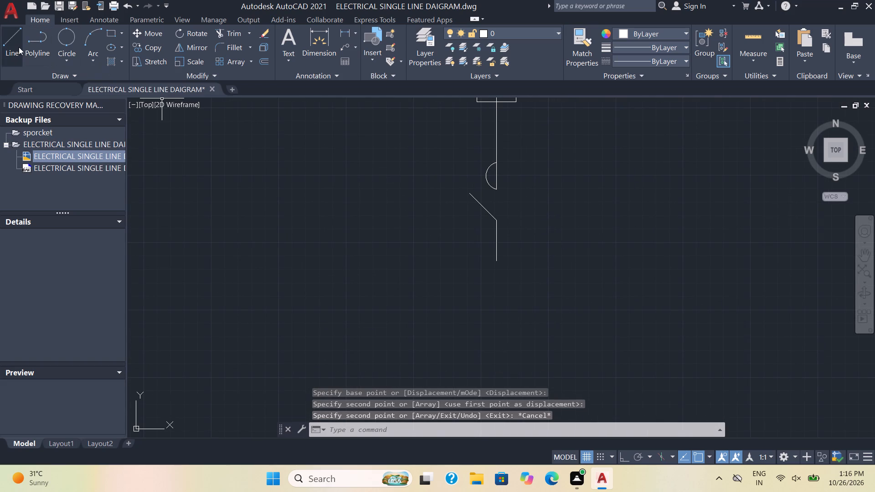
{"action": "left_click", "coordinate": [19, 47]}
{"action": "left_click", "coordinate": [494, 263]}
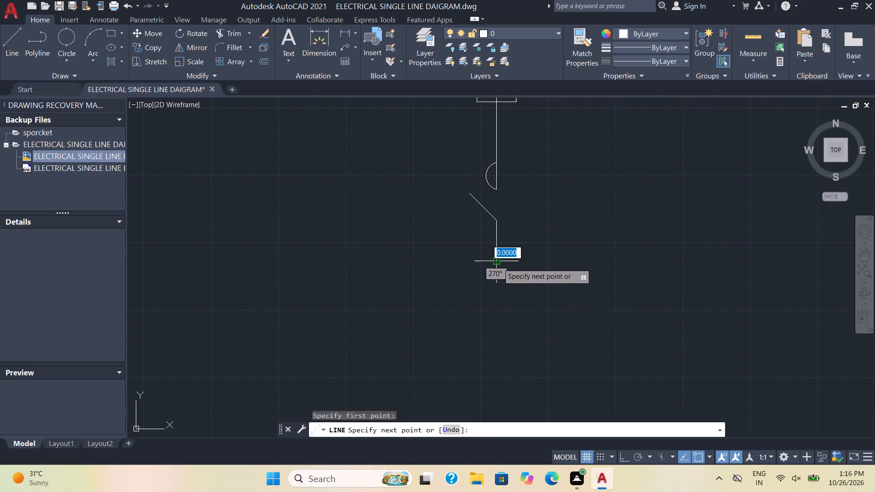
{"action": "left_click", "coordinate": [528, 265]}
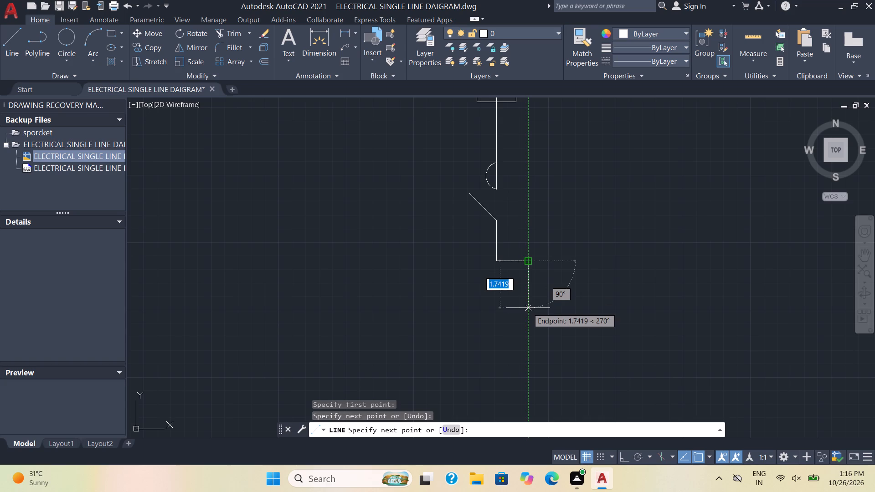
{"action": "left_click", "coordinate": [528, 308]}
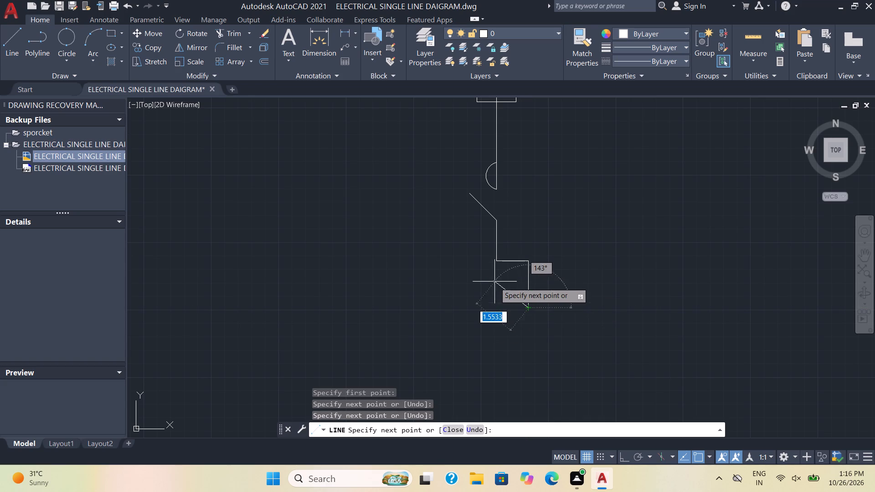
{"action": "left_click", "coordinate": [495, 305]}
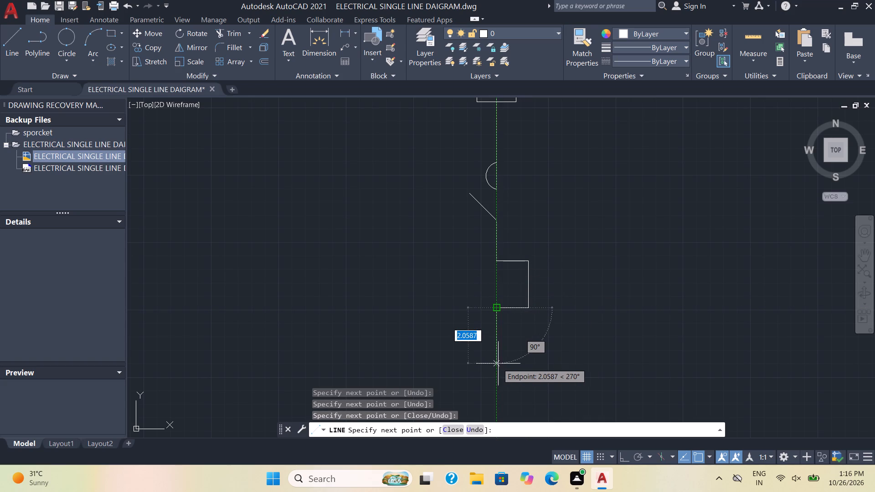
{"action": "left_click", "coordinate": [501, 354]}
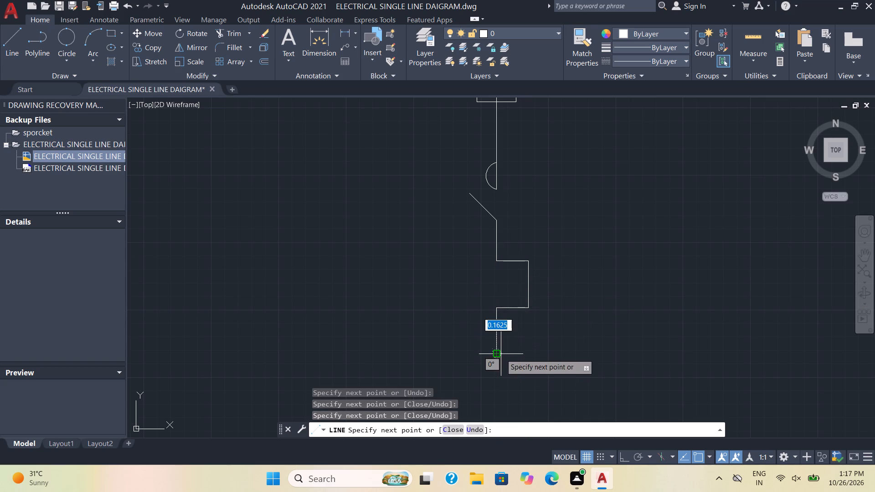
{"action": "key", "text": "Escape"}
Copy the fourth feeder's delta capacitor symbol by its apex to the bottom end of the new branch line.
{"action": "scroll", "coordinate": [411, 311], "scroll_direction": "down", "scroll_amount": 3}
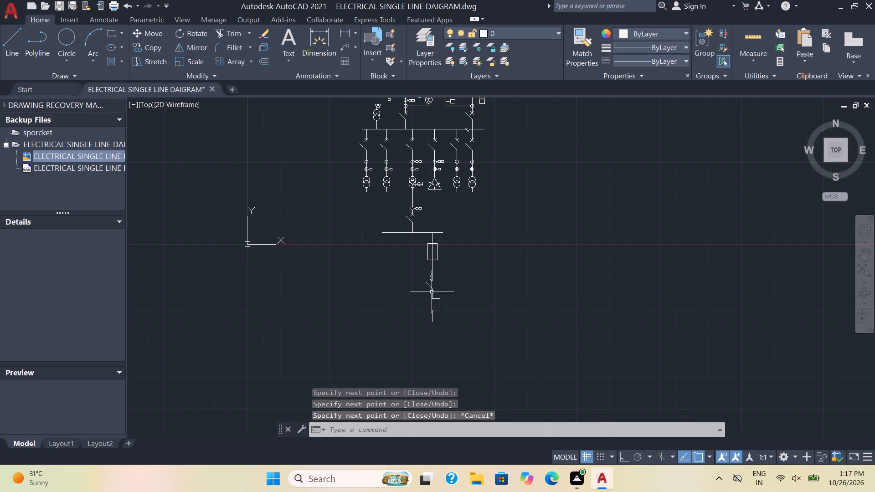
{"action": "middle_click_drag", "start_coordinate": [432, 269], "coordinate": [444, 342]}
{"action": "scroll", "coordinate": [465, 302], "scroll_direction": "up", "scroll_amount": 2}
{"action": "left_click", "coordinate": [452, 218]}
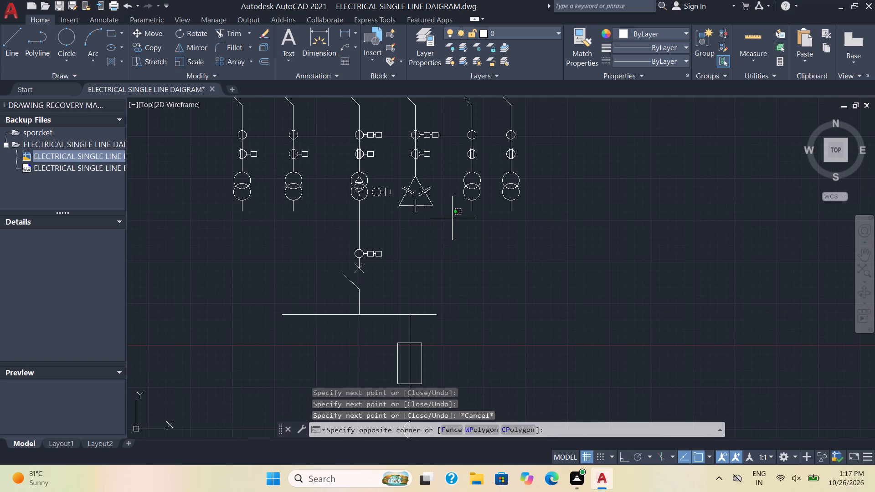
{"action": "left_click", "coordinate": [397, 184]}
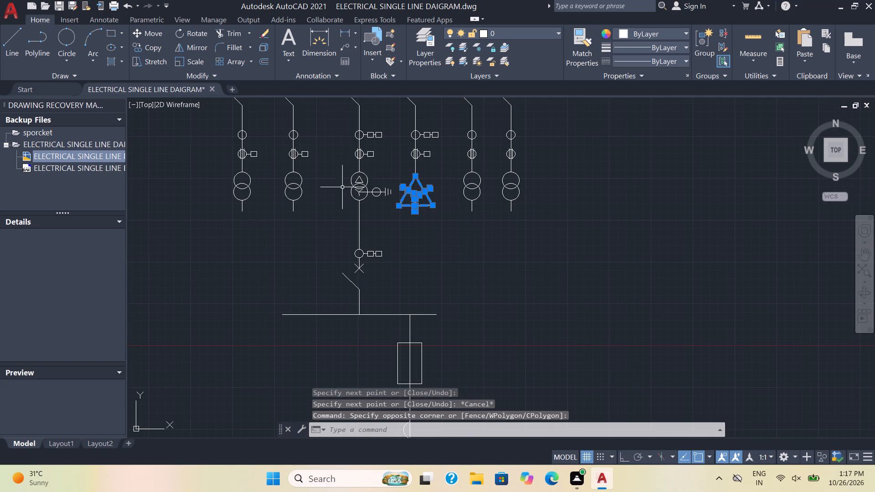
{"action": "left_click", "coordinate": [144, 45]}
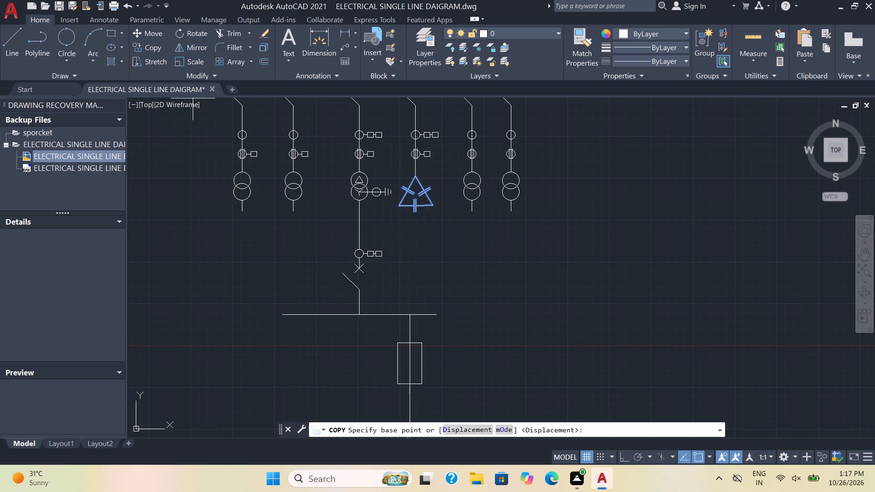
{"action": "left_click", "coordinate": [415, 176]}
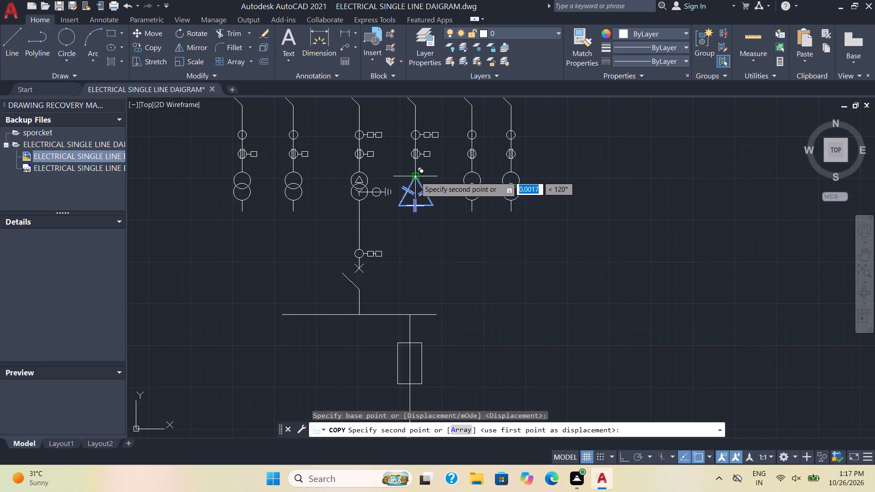
{"action": "middle_click_drag", "start_coordinate": [412, 286], "coordinate": [400, 106]}
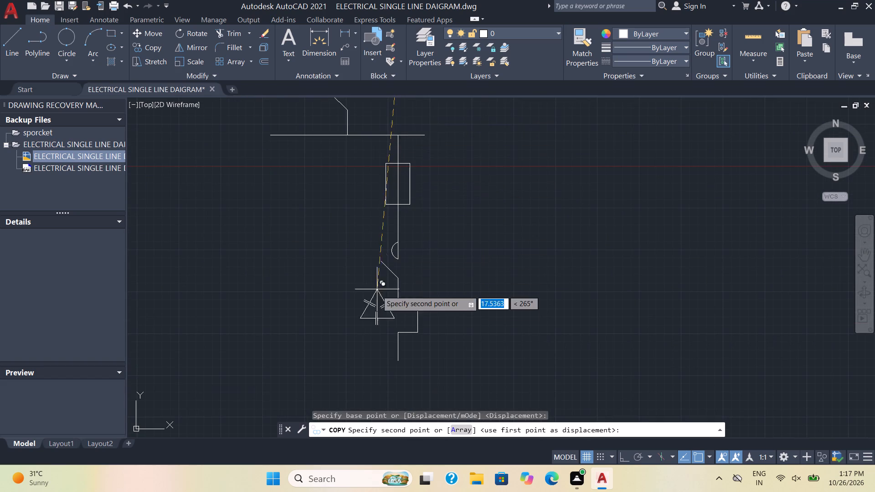
{"action": "scroll", "coordinate": [397, 361], "scroll_direction": "up", "scroll_amount": 2}
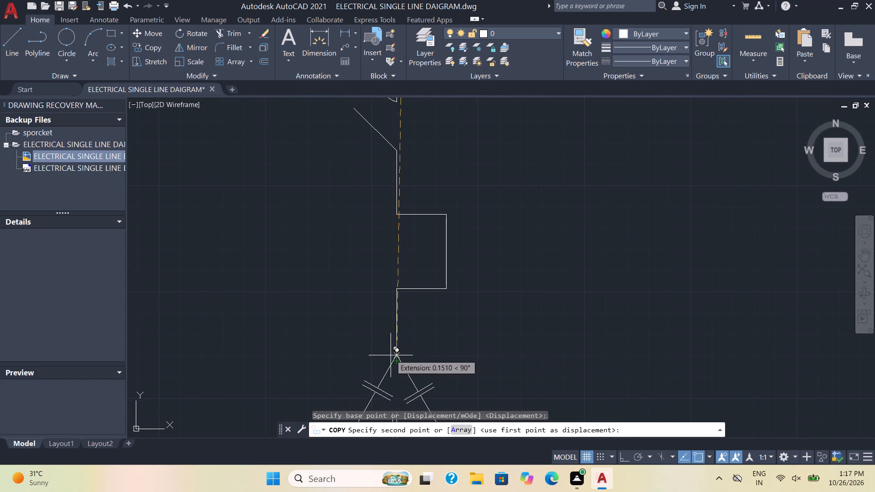
{"action": "left_click", "coordinate": [397, 358]}
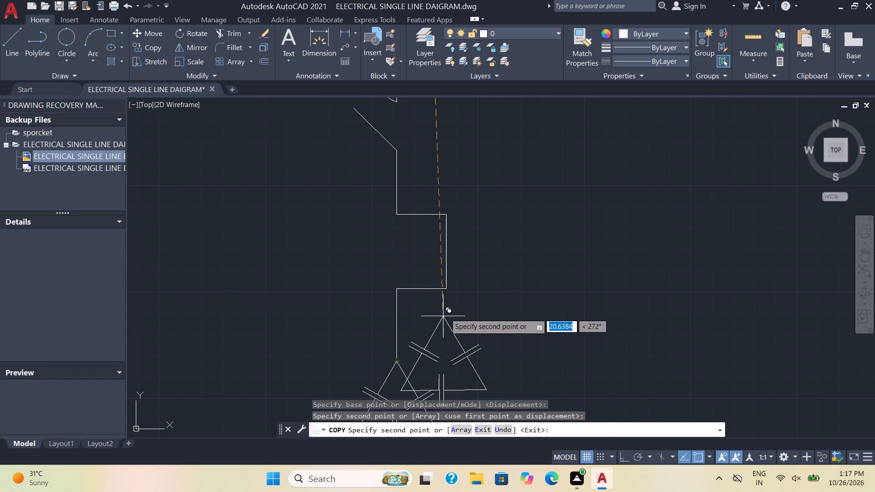
Copy the new outgoing branch without its delta symbol about 5.69 units left along the lower busbar.
{"action": "key", "text": "Escape"}
{"action": "scroll", "coordinate": [464, 282], "scroll_direction": "down", "scroll_amount": 3}
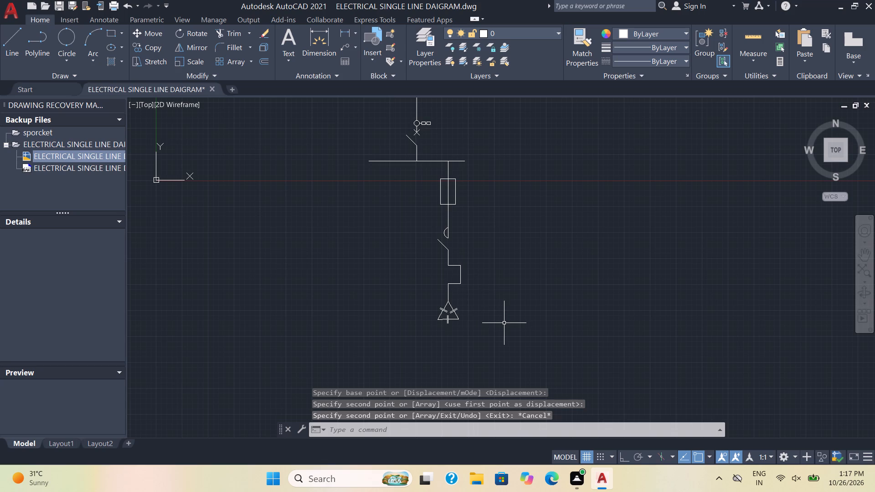
{"action": "left_click", "coordinate": [468, 292]}
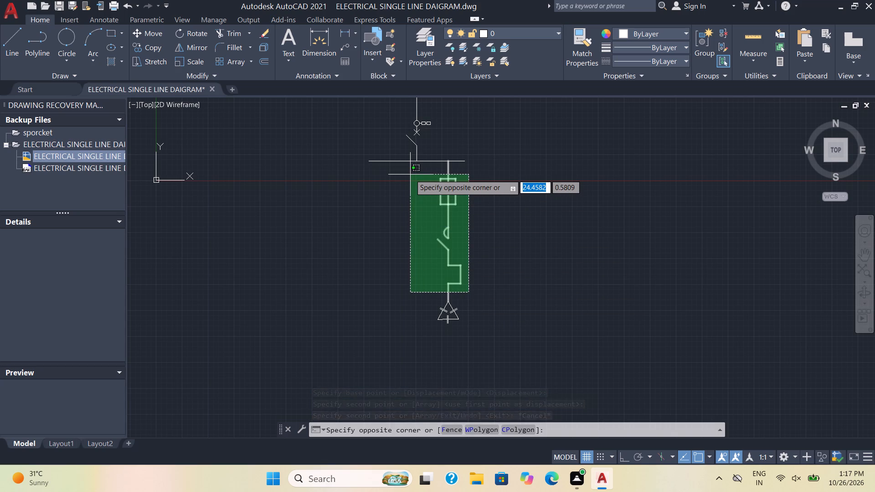
{"action": "left_click", "coordinate": [410, 174]}
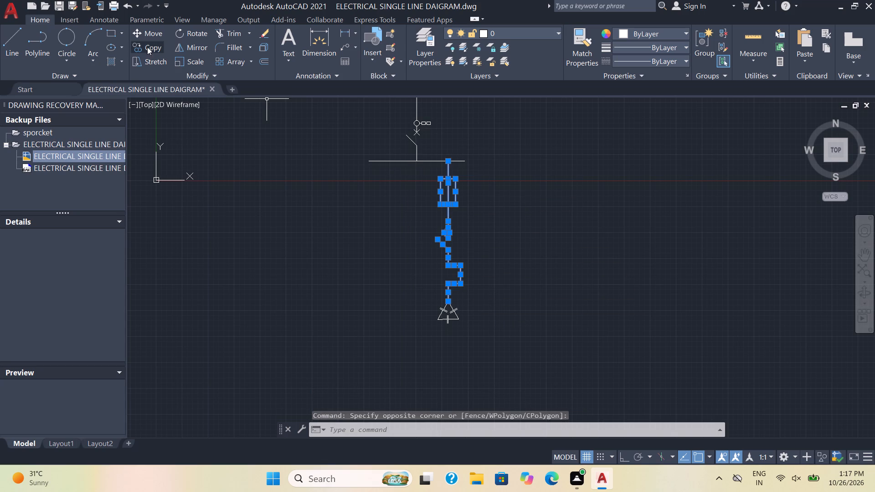
{"action": "left_click", "coordinate": [144, 47]}
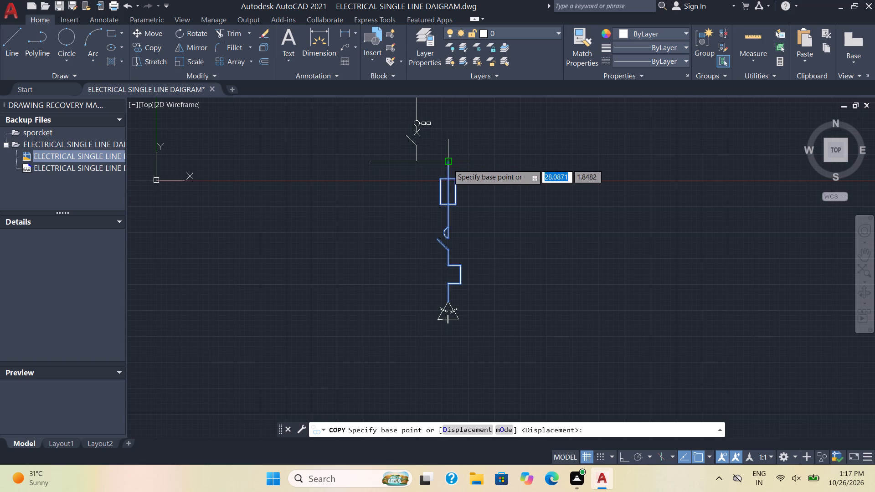
{"action": "left_click", "coordinate": [448, 164]}
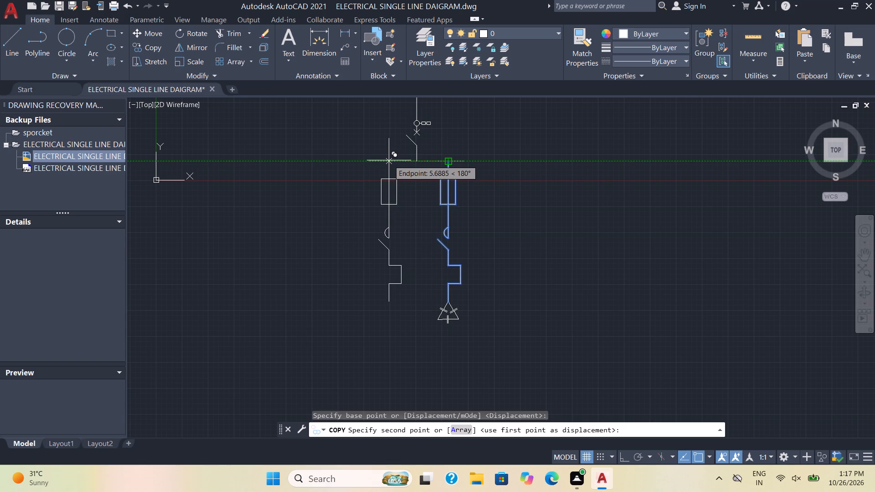
{"action": "left_click", "coordinate": [389, 160]}
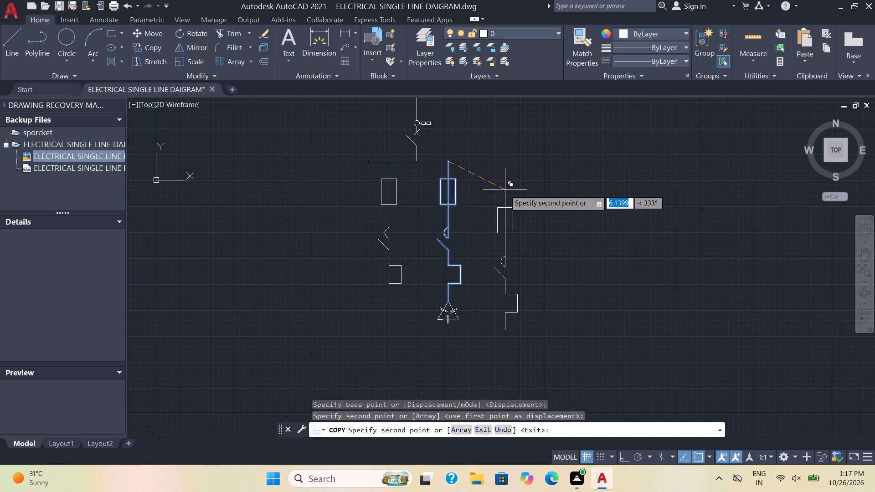
{"action": "key", "text": "Escape"}
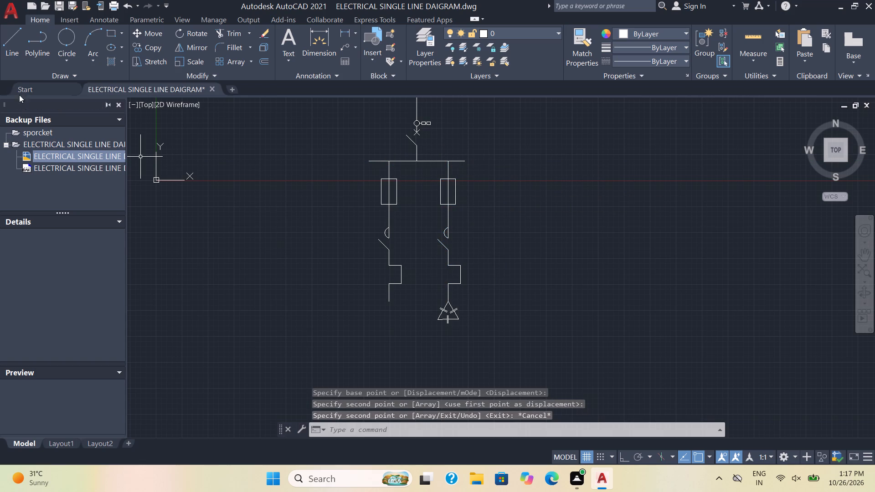
Draw a two-point circle hanging directly below the bottom end of the copied left branch.
{"action": "left_click", "coordinate": [69, 43]}
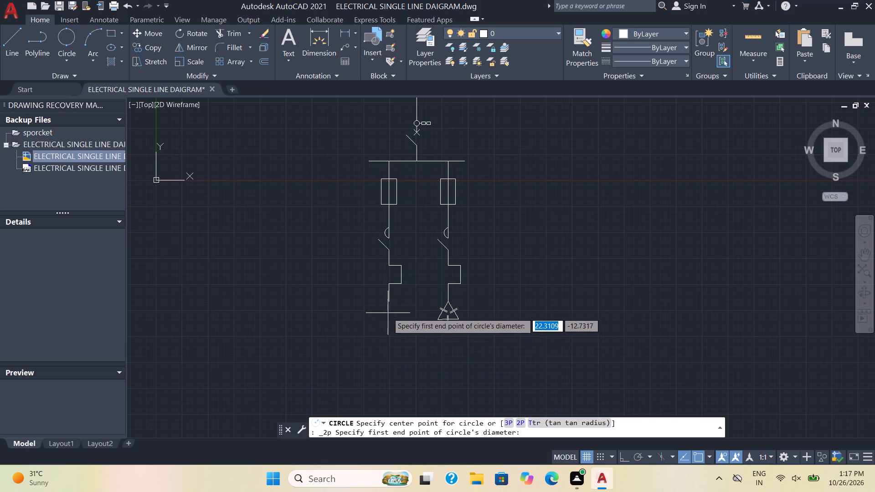
{"action": "left_click", "coordinate": [386, 301]}
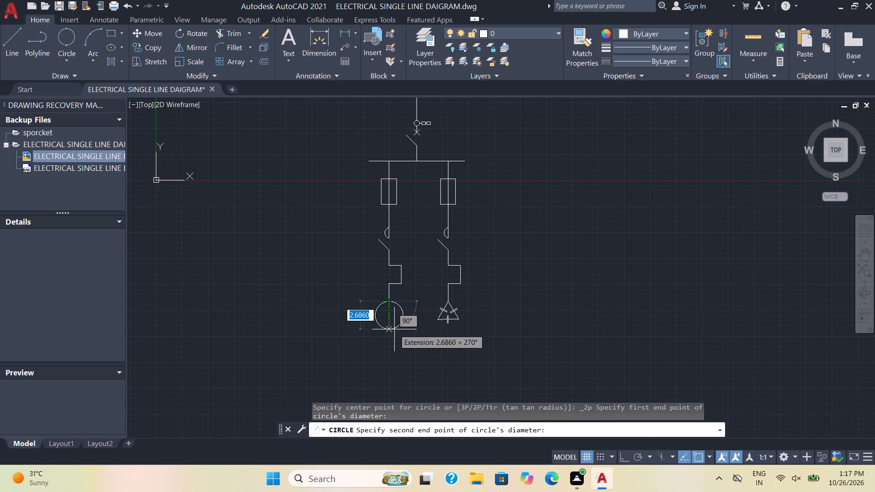
{"action": "left_click", "coordinate": [392, 325]}
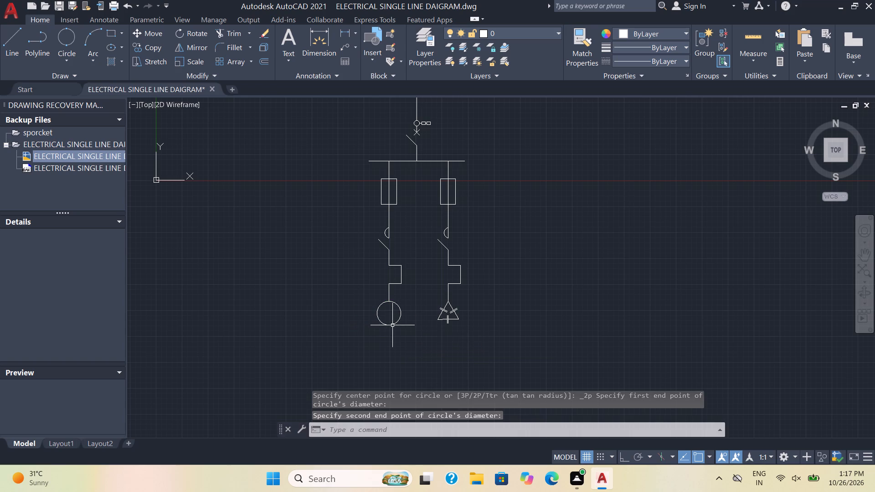
Move the entire single line diagram about 78.37 units up and to the right at about 40°.
{"action": "scroll", "coordinate": [505, 272], "scroll_direction": "down", "scroll_amount": 1}
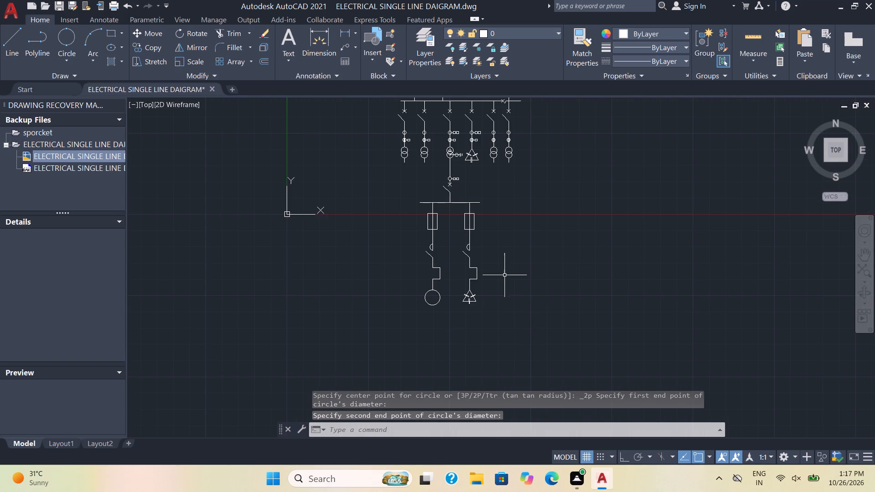
{"action": "scroll", "coordinate": [504, 279], "scroll_direction": "down", "scroll_amount": 1}
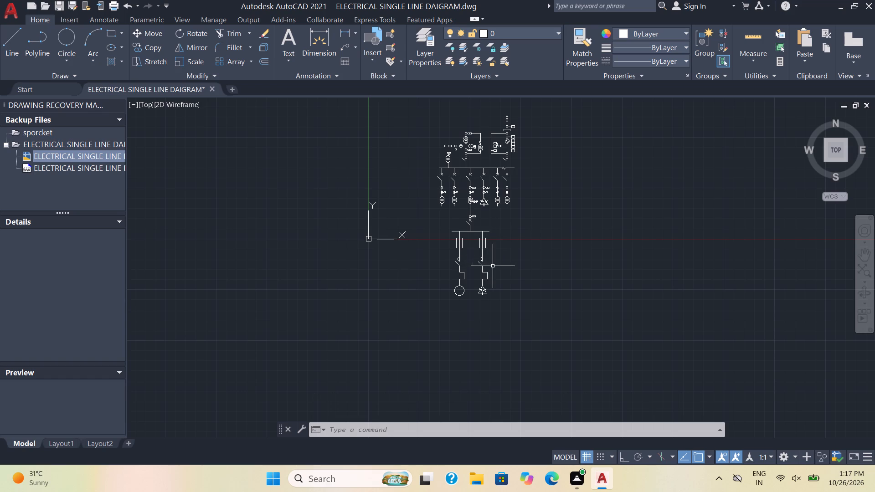
{"action": "scroll", "coordinate": [498, 246], "scroll_direction": "down", "scroll_amount": 2}
{"action": "scroll", "coordinate": [506, 251], "scroll_direction": "up", "scroll_amount": 2}
{"action": "scroll", "coordinate": [501, 292], "scroll_direction": "down", "scroll_amount": 2}
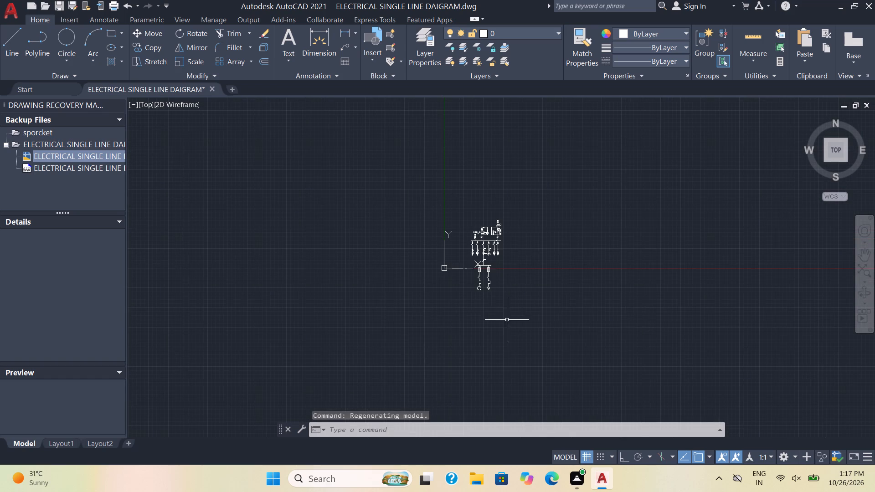
{"action": "left_click", "coordinate": [508, 321]}
{"action": "left_click", "coordinate": [461, 185]}
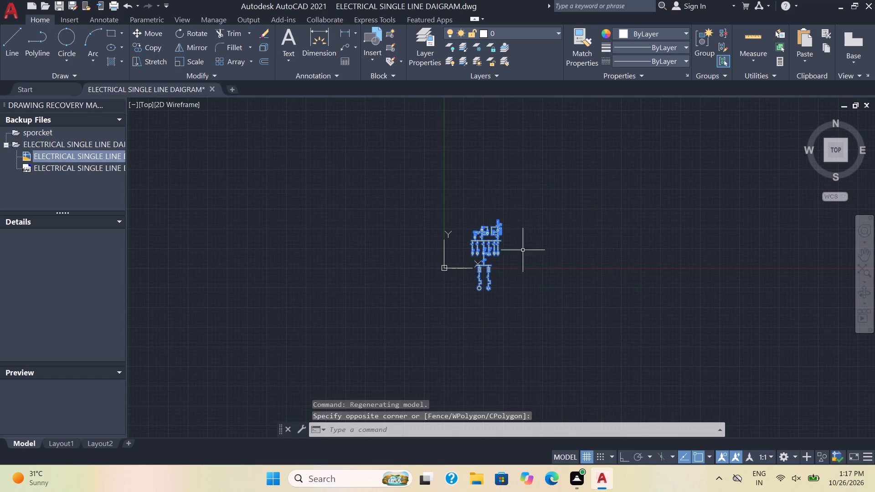
{"action": "key", "text": "m"}
{"action": "key", "text": "Return"}
{"action": "left_click", "coordinate": [492, 235]}
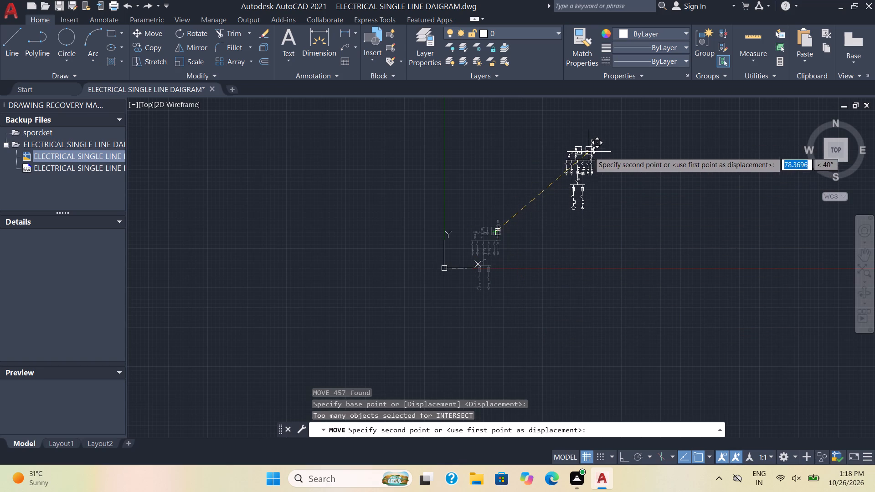
{"action": "left_click", "coordinate": [589, 152]}
Save the drawing with the diagram in its new location.
{"action": "scroll", "coordinate": [645, 207], "scroll_direction": "up", "scroll_amount": 3}
{"action": "scroll", "coordinate": [559, 200], "scroll_direction": "down", "scroll_amount": 3}
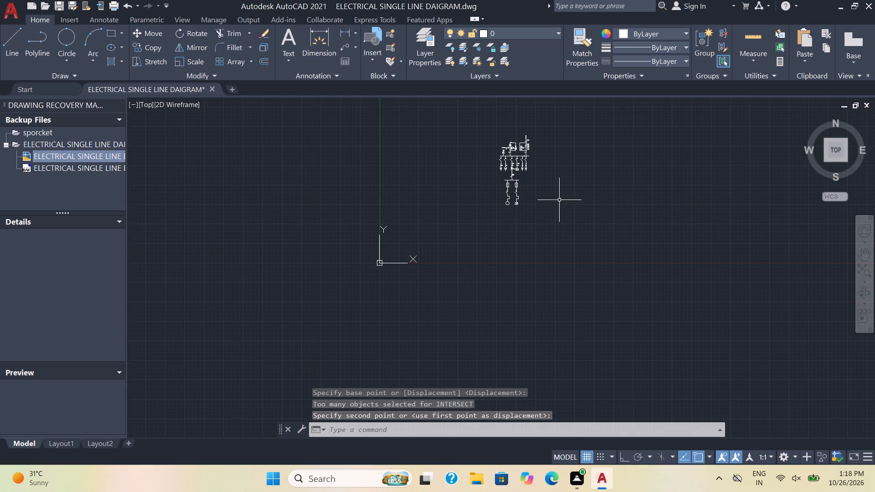
{"action": "scroll", "coordinate": [561, 205], "scroll_direction": "up", "scroll_amount": 1}
{"action": "middle_click_drag", "start_coordinate": [531, 194], "coordinate": [543, 280]}
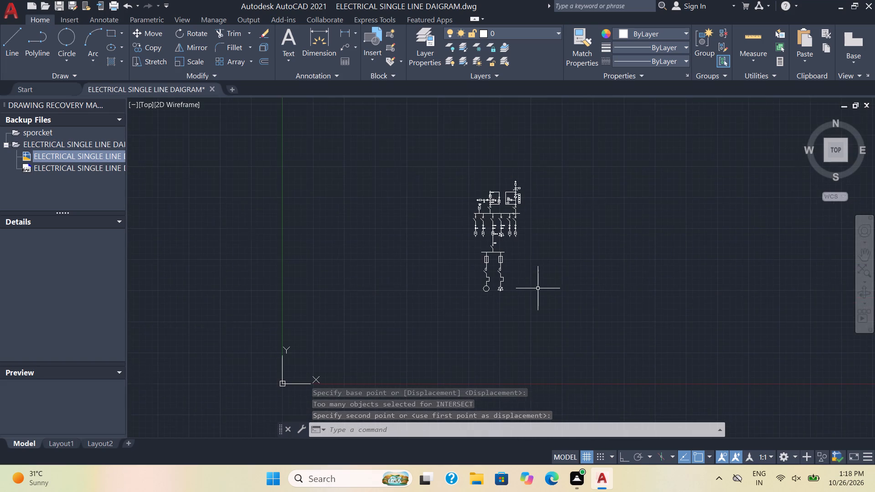
{"action": "scroll", "coordinate": [538, 288], "scroll_direction": "up", "scroll_amount": 2}
{"action": "middle_click_drag", "start_coordinate": [525, 269], "coordinate": [535, 294]}
{"action": "scroll", "coordinate": [525, 269], "scroll_direction": "down", "scroll_amount": 1}
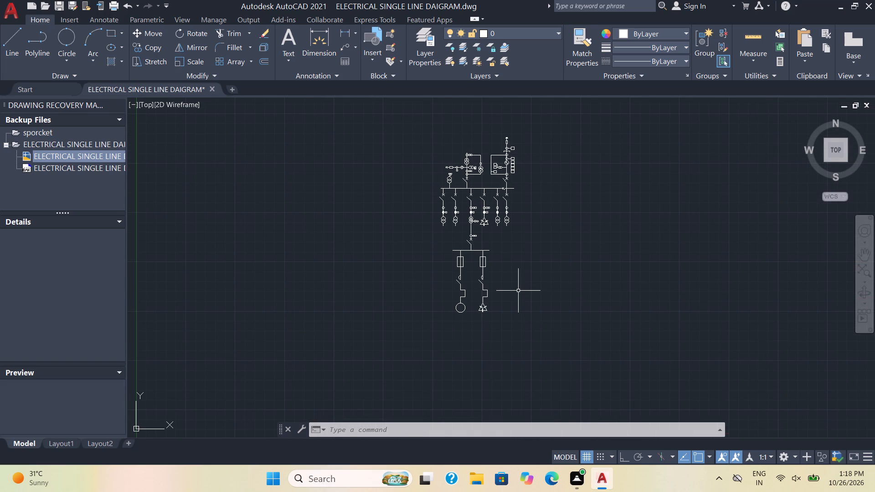
{"action": "key", "text": "ctrl+z"}
{"action": "key", "text": "ctrl+s"}
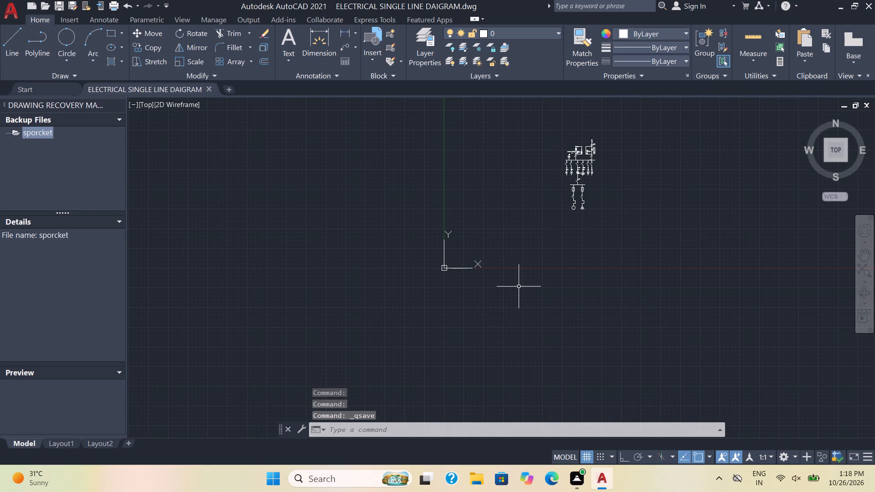
Scale the lower busbar, its short incoming line and both branches by about 0.7 about the incoming line's junction with the busbar.
{"action": "scroll", "coordinate": [607, 236], "scroll_direction": "up", "scroll_amount": 2}
{"action": "middle_click_drag", "start_coordinate": [571, 152], "coordinate": [571, 151]}
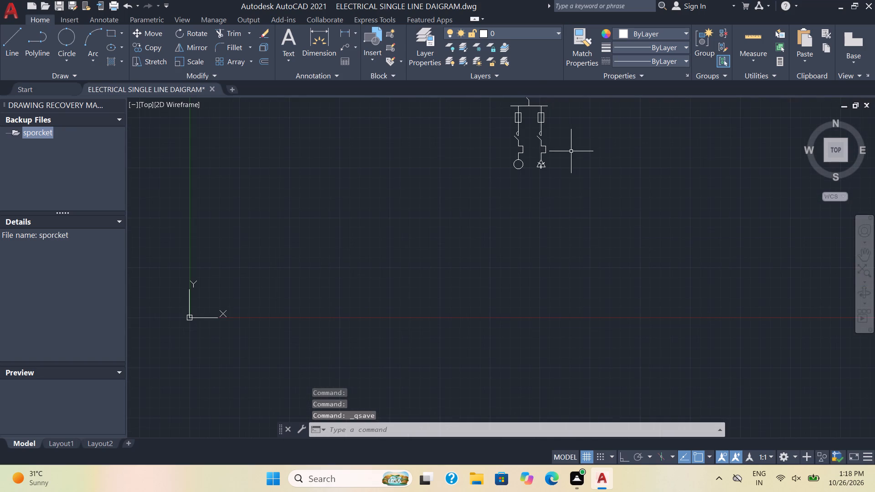
{"action": "middle_click_drag", "start_coordinate": [571, 151], "coordinate": [621, 302]}
{"action": "scroll", "coordinate": [601, 246], "scroll_direction": "up", "scroll_amount": 2}
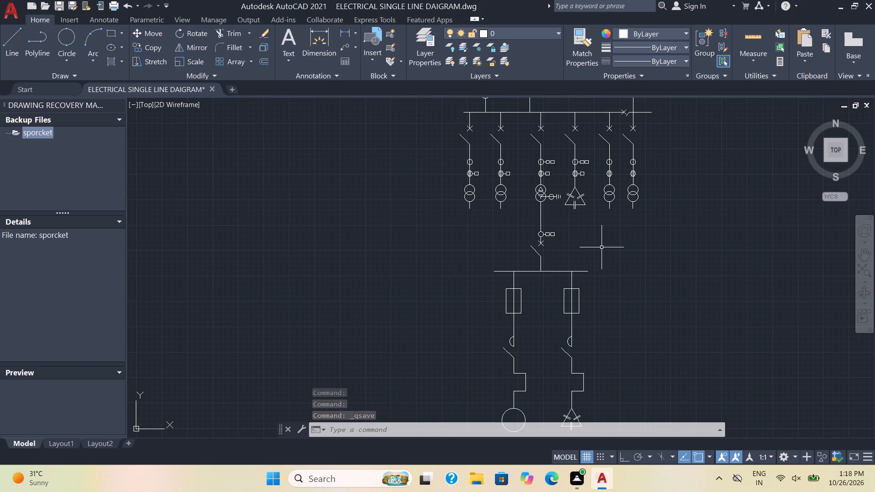
{"action": "scroll", "coordinate": [602, 247], "scroll_direction": "down", "scroll_amount": 1}
{"action": "scroll", "coordinate": [609, 296], "scroll_direction": "down", "scroll_amount": 1}
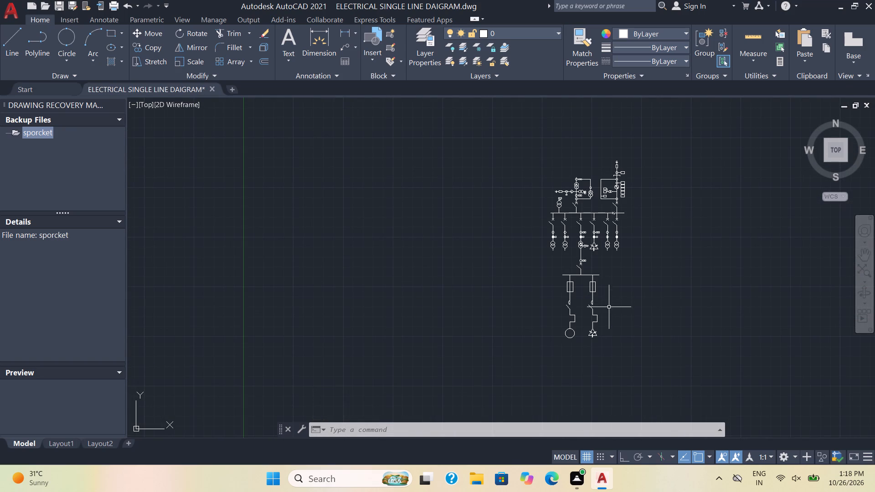
{"action": "left_click", "coordinate": [610, 344]}
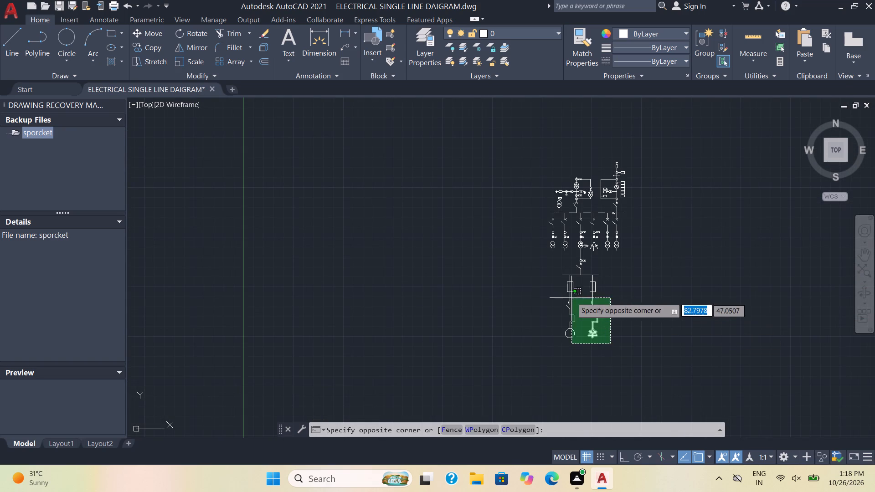
{"action": "left_click", "coordinate": [529, 275]}
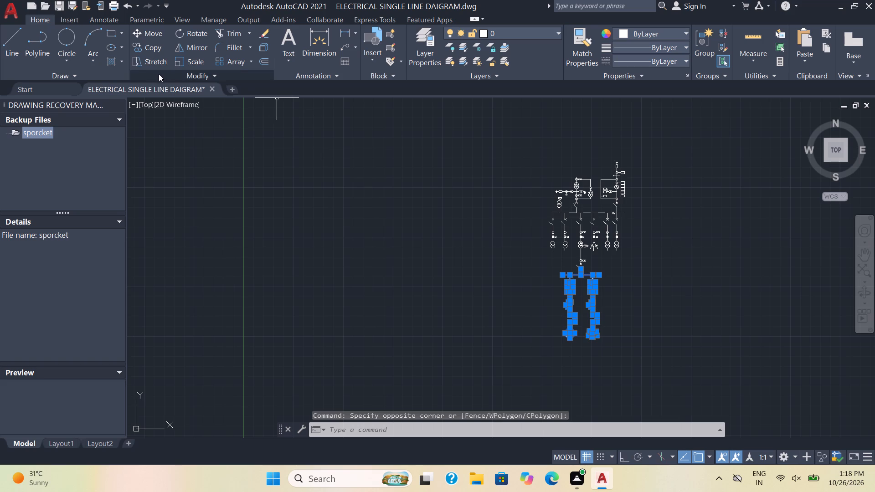
{"action": "left_click", "coordinate": [193, 61]}
{"action": "scroll", "coordinate": [533, 380], "scroll_direction": "up", "scroll_amount": 3}
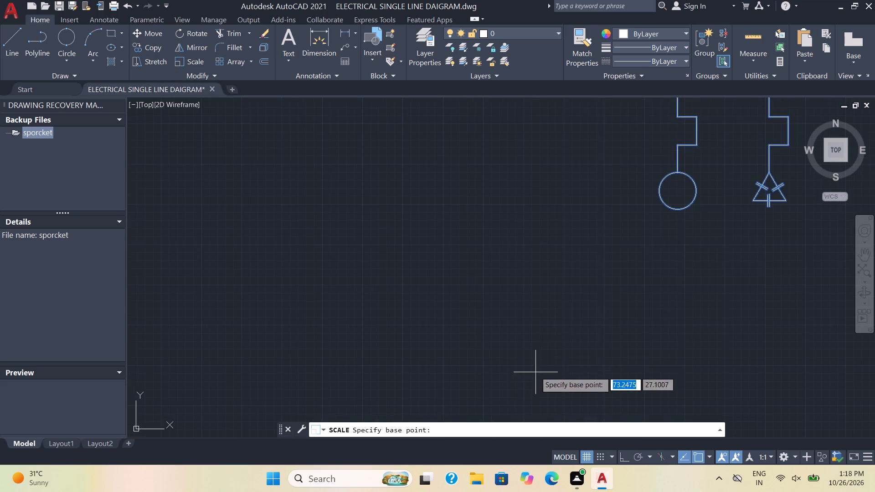
{"action": "scroll", "coordinate": [693, 242], "scroll_direction": "down", "scroll_amount": 1}
{"action": "middle_click_drag", "start_coordinate": [708, 272], "coordinate": [606, 481]}
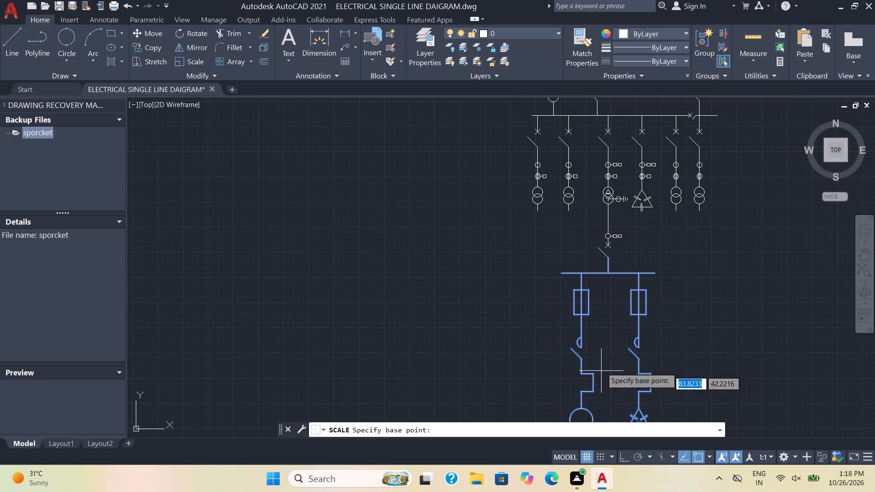
{"action": "left_click", "coordinate": [608, 274]}
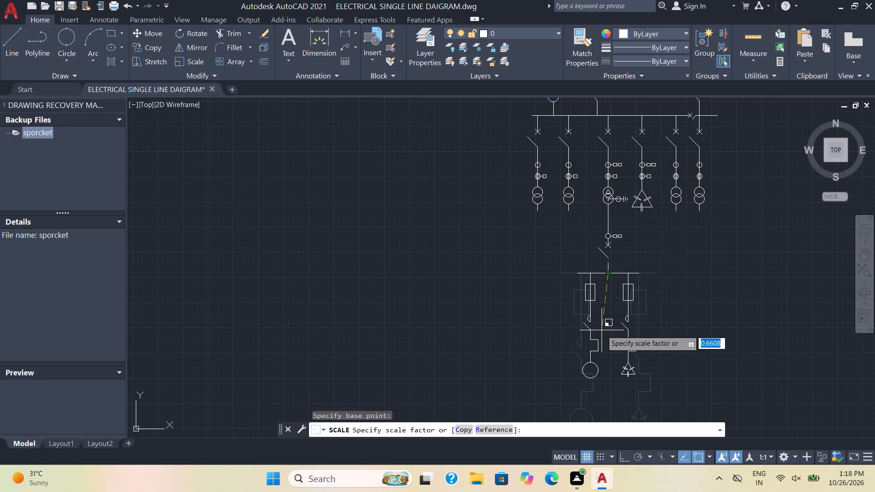
{"action": "left_click", "coordinate": [604, 336]}
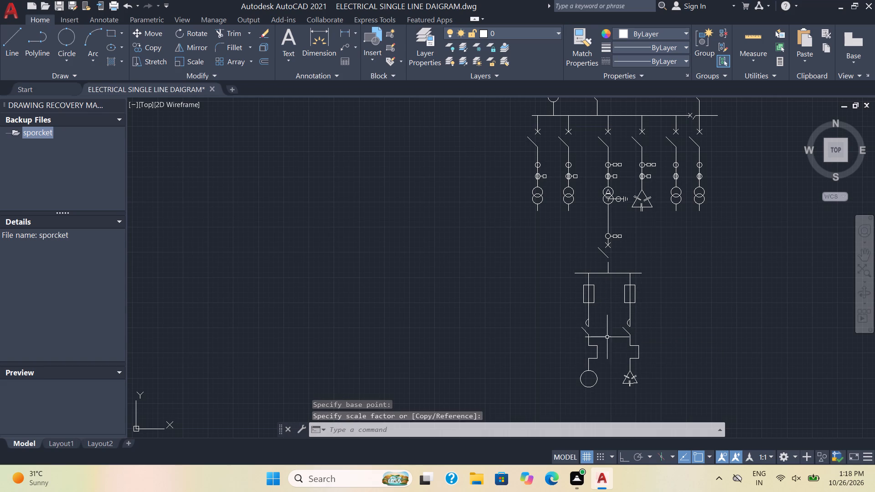
Draw a vertical line closing the gap between the scaled incoming line's top end and the switch blade's lower end.
{"action": "scroll", "coordinate": [638, 264], "scroll_direction": "up", "scroll_amount": 2}
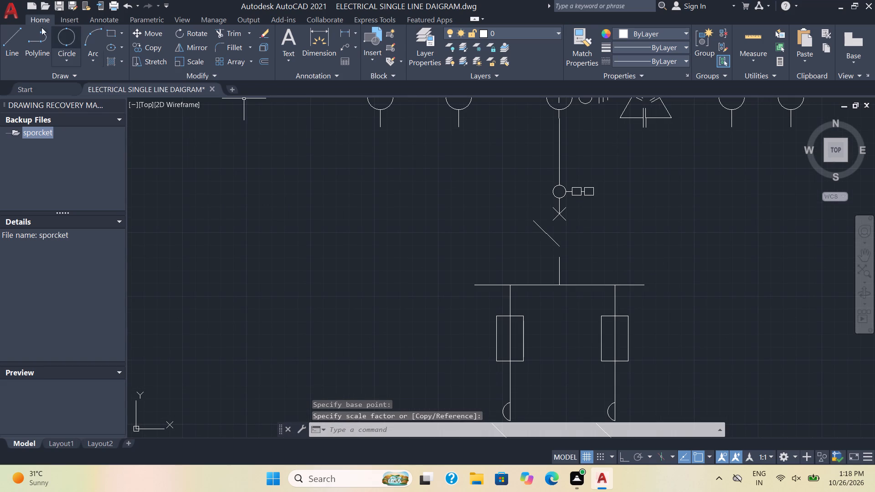
{"action": "left_click", "coordinate": [14, 41]}
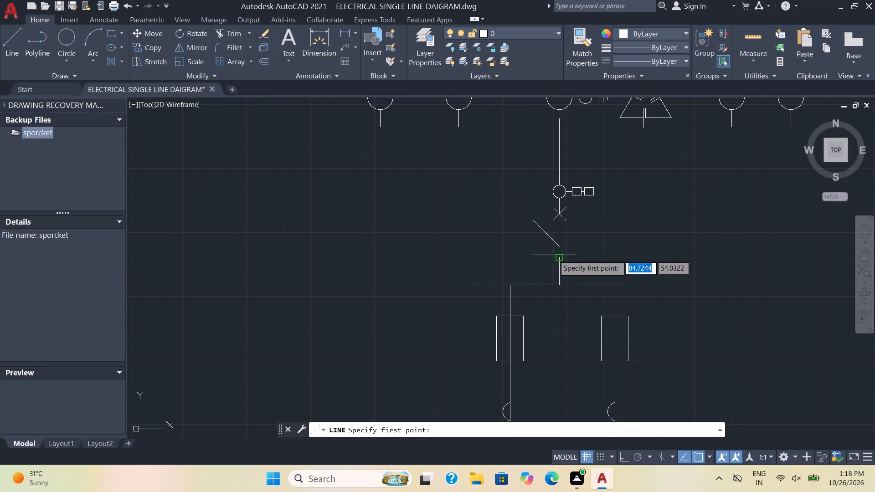
{"action": "left_click", "coordinate": [561, 259]}
{"action": "left_click", "coordinate": [562, 244]}
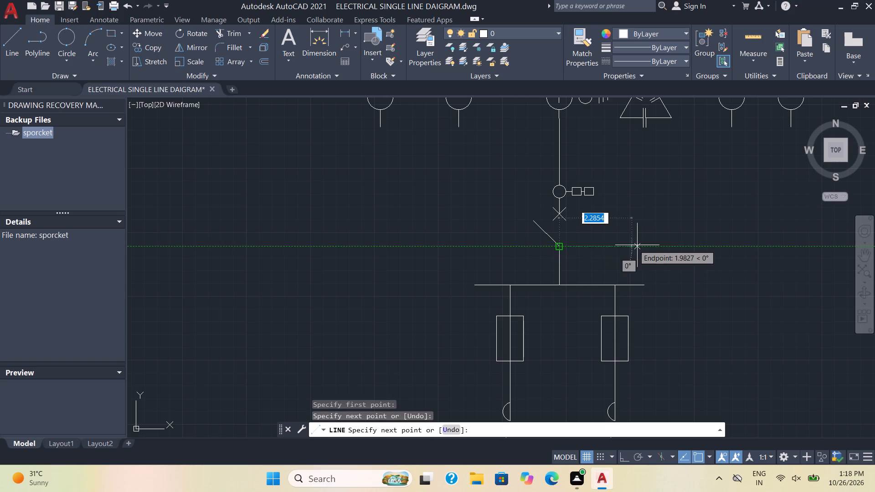
{"action": "key", "text": "Escape"}
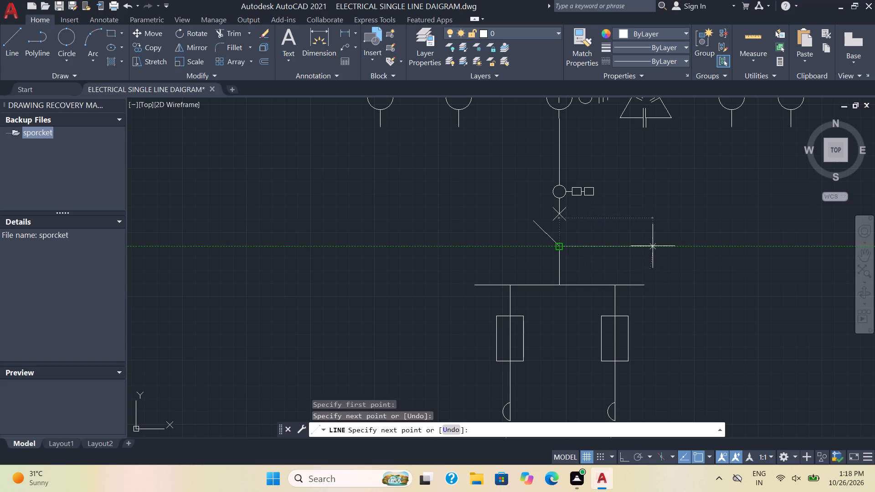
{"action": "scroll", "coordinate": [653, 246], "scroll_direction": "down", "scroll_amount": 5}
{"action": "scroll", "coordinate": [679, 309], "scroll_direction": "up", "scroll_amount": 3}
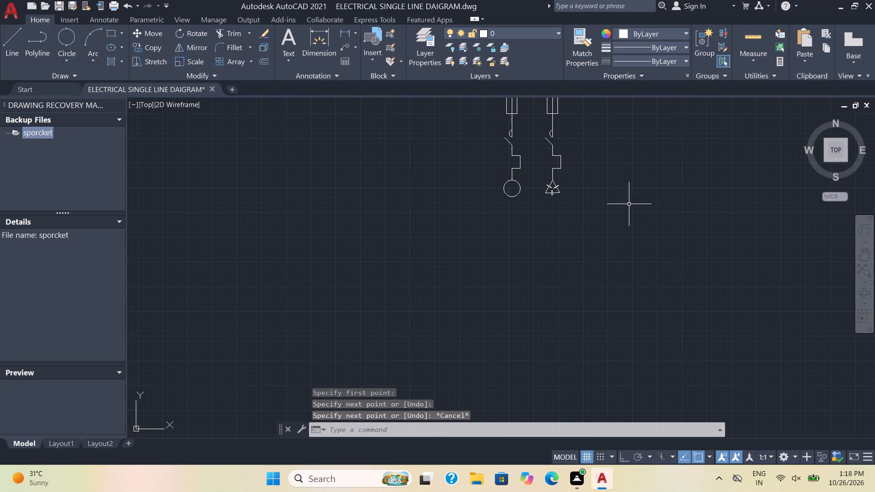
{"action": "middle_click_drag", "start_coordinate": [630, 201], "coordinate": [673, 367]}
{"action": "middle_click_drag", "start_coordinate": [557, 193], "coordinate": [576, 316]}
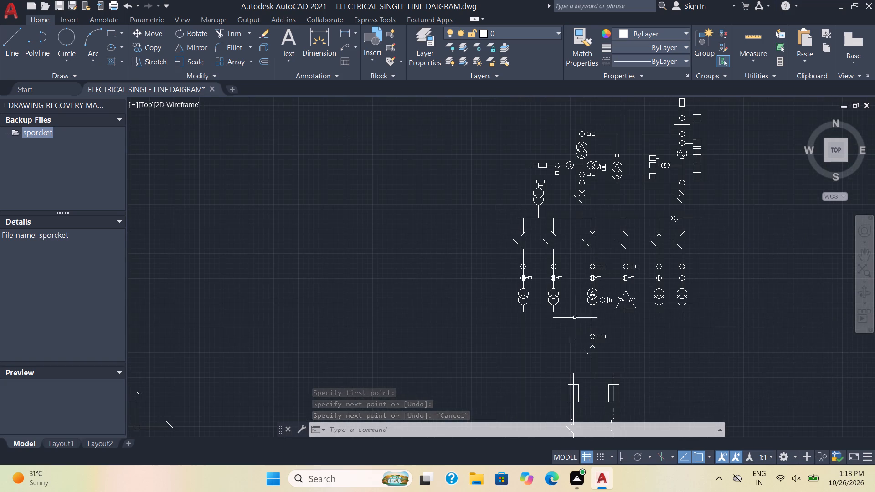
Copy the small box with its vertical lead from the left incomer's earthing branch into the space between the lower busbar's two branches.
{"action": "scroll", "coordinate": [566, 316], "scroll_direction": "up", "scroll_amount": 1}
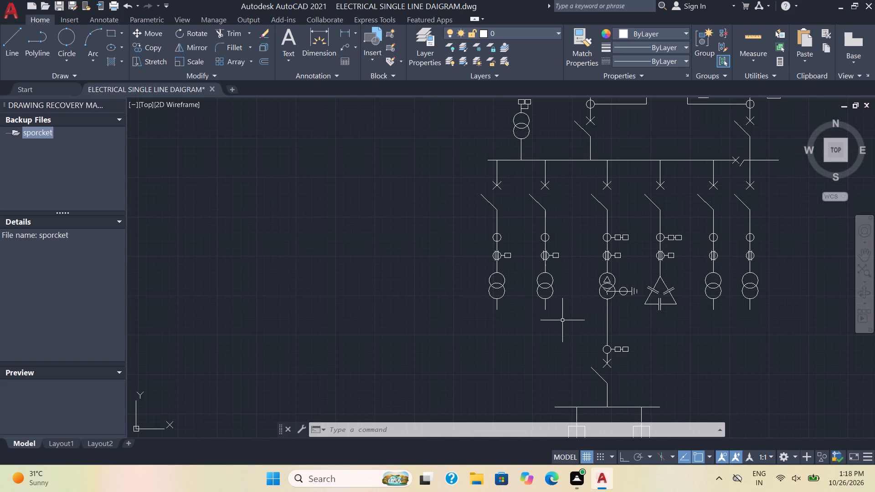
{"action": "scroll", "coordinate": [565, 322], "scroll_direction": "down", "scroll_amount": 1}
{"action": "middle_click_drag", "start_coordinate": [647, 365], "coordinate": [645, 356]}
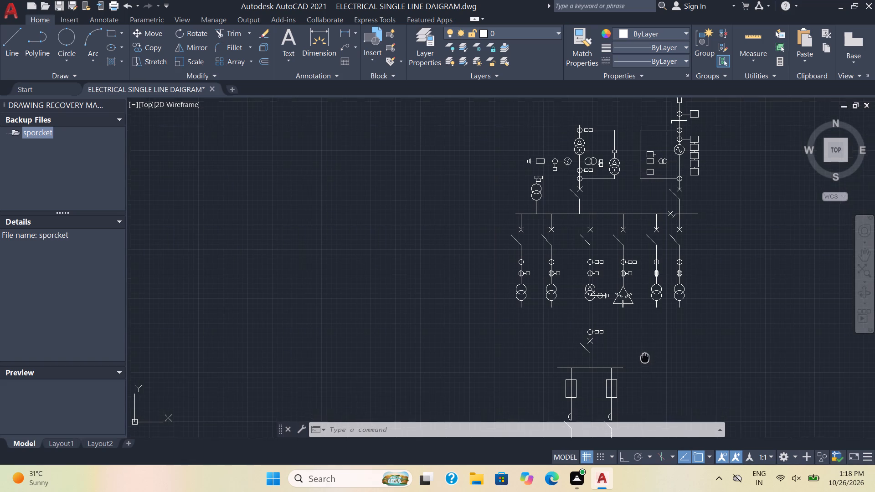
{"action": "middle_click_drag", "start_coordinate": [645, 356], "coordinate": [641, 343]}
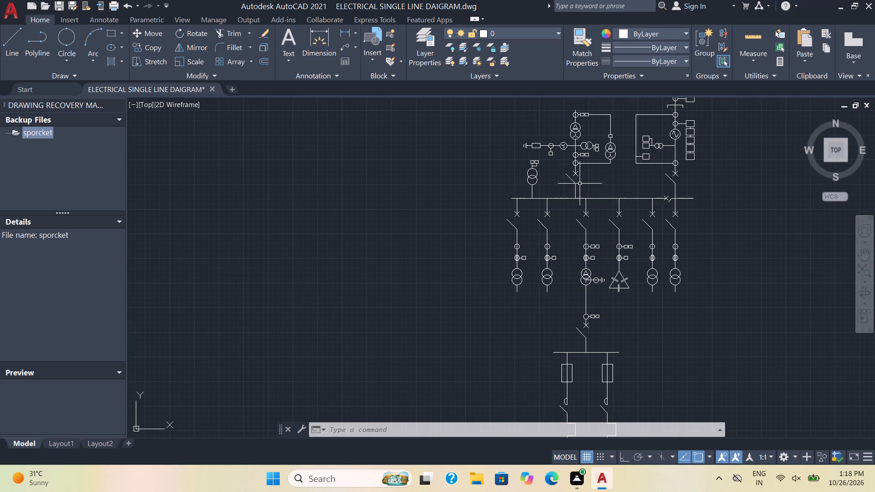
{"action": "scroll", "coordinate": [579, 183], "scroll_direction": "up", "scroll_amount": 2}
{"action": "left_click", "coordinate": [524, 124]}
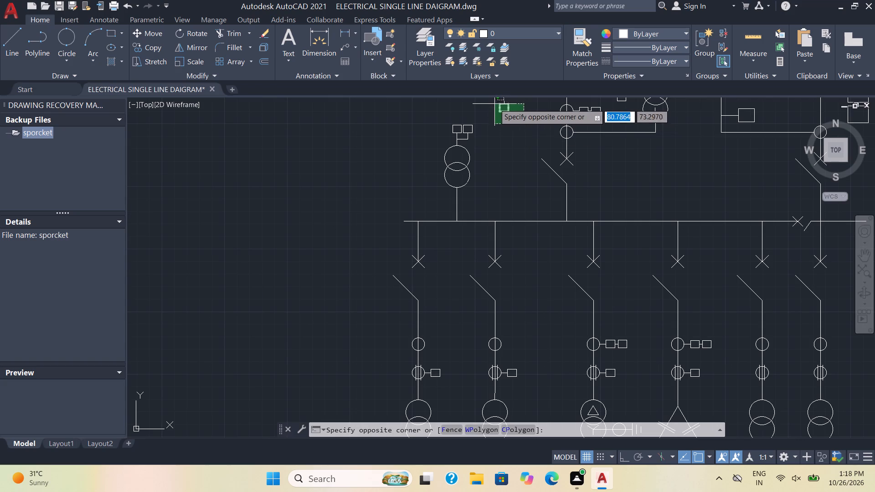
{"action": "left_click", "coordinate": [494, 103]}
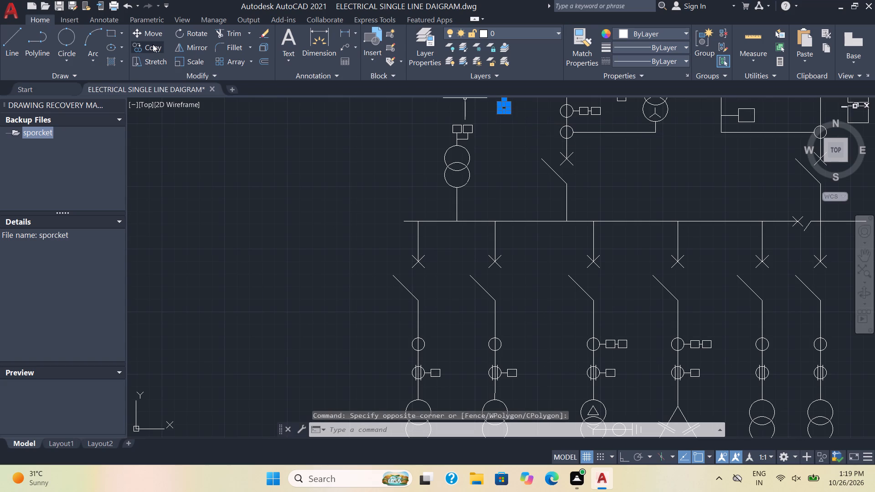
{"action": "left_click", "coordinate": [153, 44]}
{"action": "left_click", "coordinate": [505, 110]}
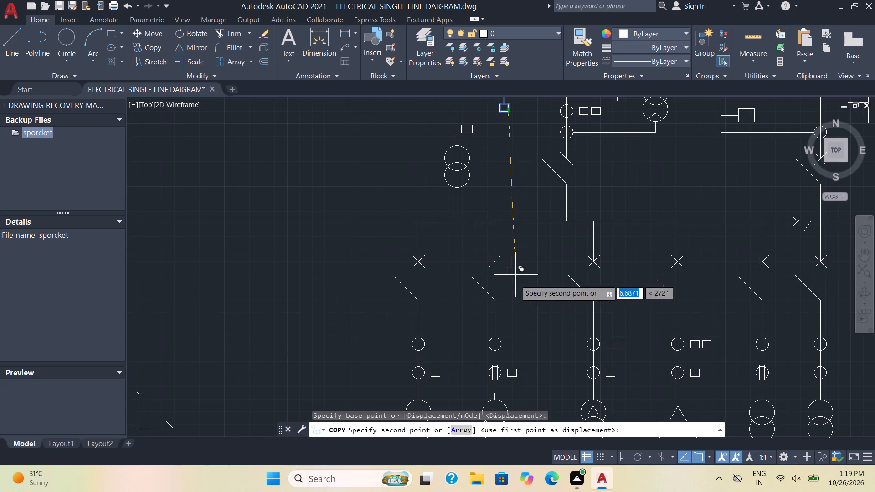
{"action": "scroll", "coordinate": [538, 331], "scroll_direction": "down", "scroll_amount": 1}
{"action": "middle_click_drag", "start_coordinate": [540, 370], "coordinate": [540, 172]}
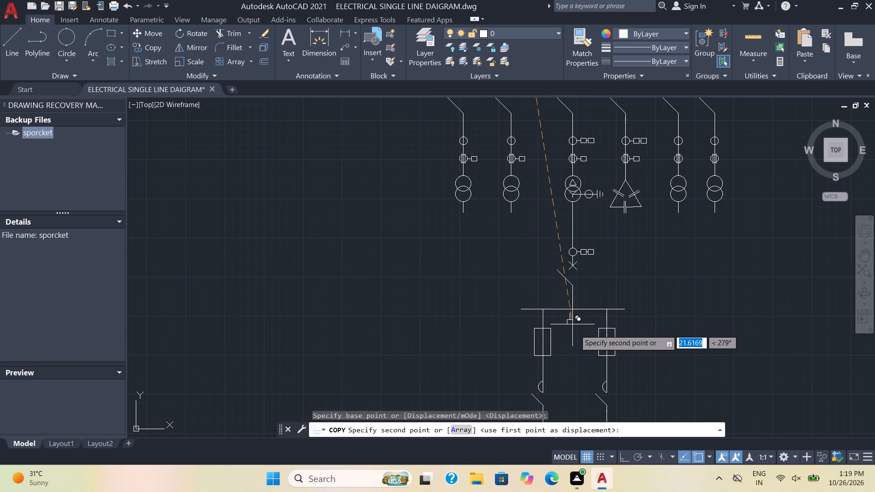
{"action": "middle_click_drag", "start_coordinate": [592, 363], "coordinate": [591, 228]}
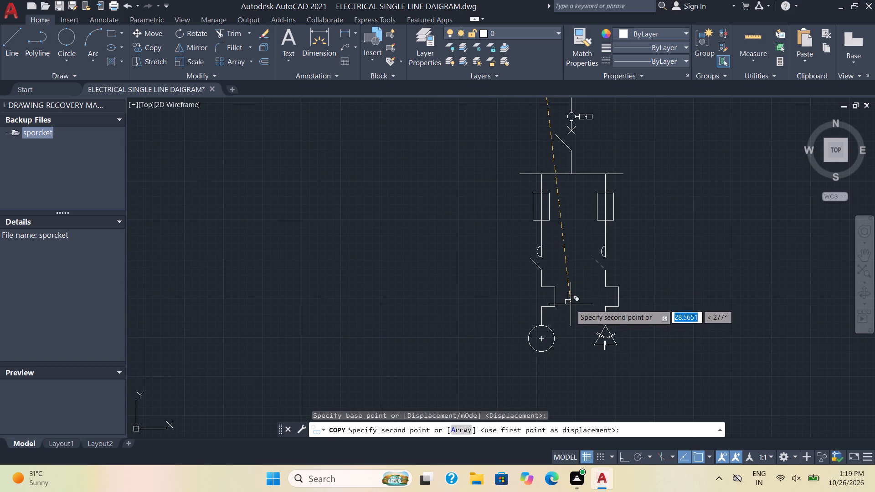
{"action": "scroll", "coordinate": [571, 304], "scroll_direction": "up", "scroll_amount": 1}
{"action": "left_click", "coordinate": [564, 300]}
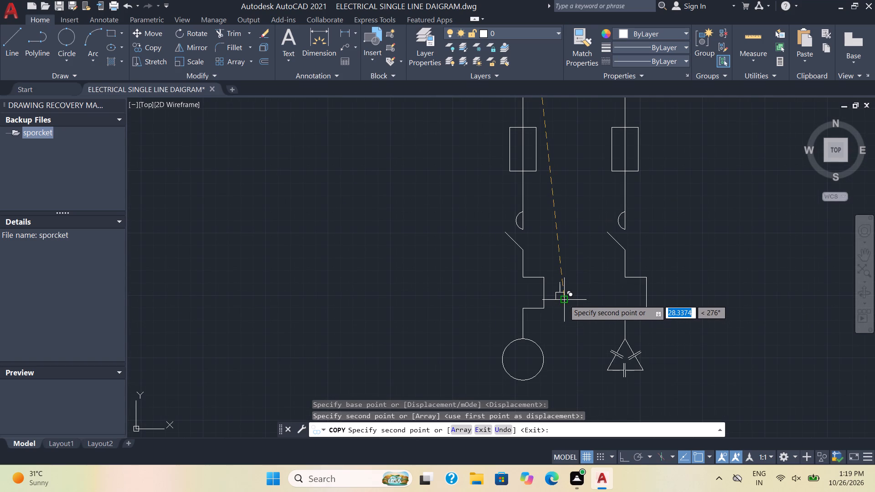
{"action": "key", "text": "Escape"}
Scale the lower busbar, its short incoming line and both branches to about two-thirds size about the incoming line's junction with the busbar.
{"action": "scroll", "coordinate": [711, 323], "scroll_direction": "down", "scroll_amount": 5}
{"action": "scroll", "coordinate": [720, 332], "scroll_direction": "up", "scroll_amount": 2}
{"action": "middle_click_drag", "start_coordinate": [712, 339], "coordinate": [603, 328]}
{"action": "left_click", "coordinate": [594, 334]}
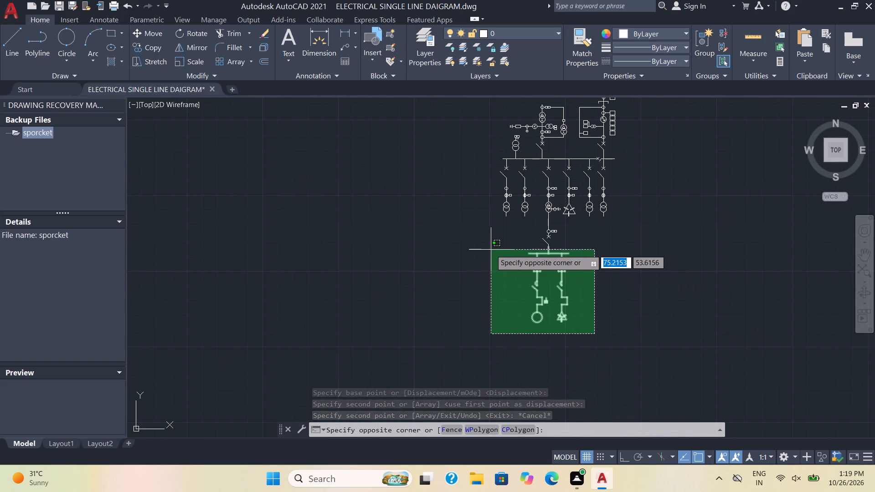
{"action": "left_click", "coordinate": [492, 251]}
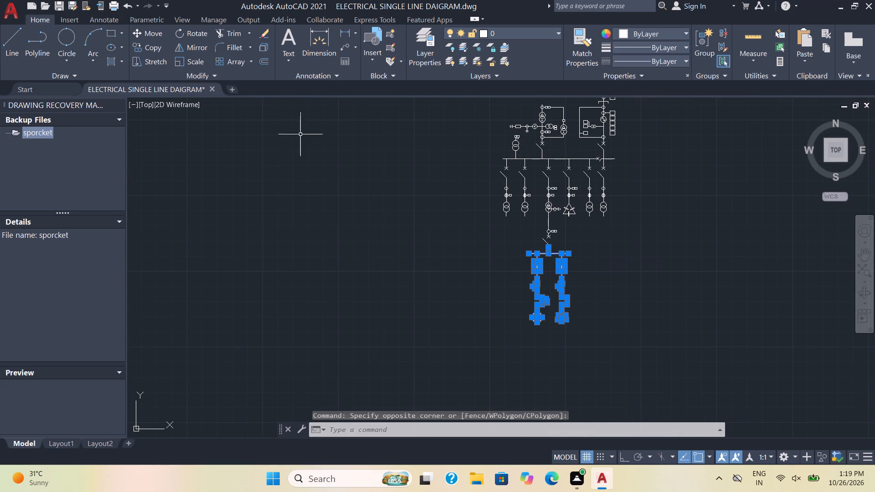
{"action": "left_click", "coordinate": [185, 60]}
{"action": "scroll", "coordinate": [553, 306], "scroll_direction": "up", "scroll_amount": 3}
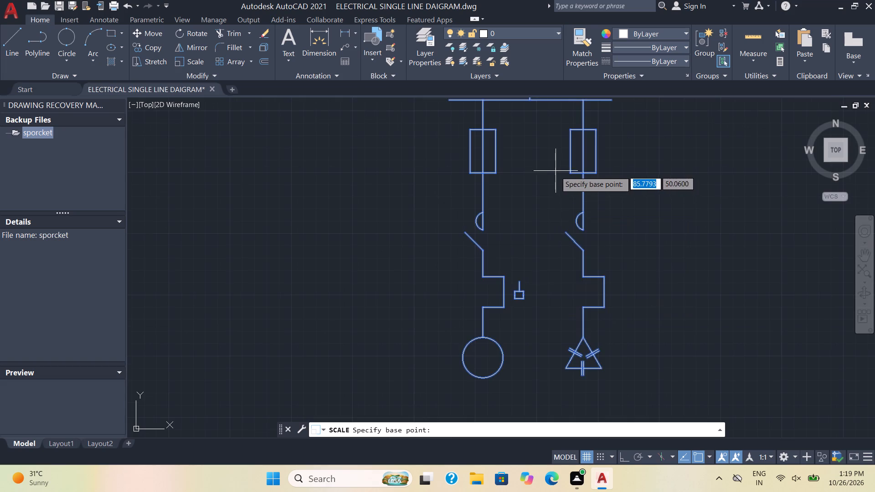
{"action": "scroll", "coordinate": [555, 173], "scroll_direction": "down", "scroll_amount": 2}
{"action": "left_click", "coordinate": [544, 143]}
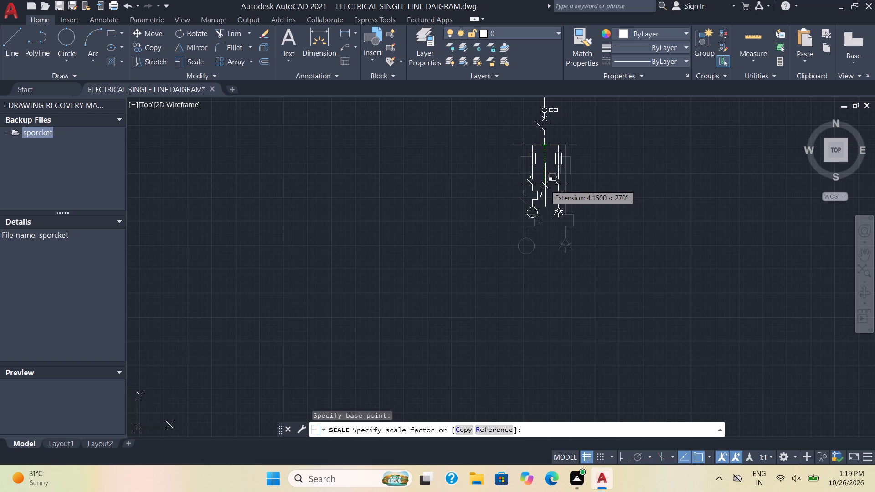
{"action": "left_click", "coordinate": [545, 185]}
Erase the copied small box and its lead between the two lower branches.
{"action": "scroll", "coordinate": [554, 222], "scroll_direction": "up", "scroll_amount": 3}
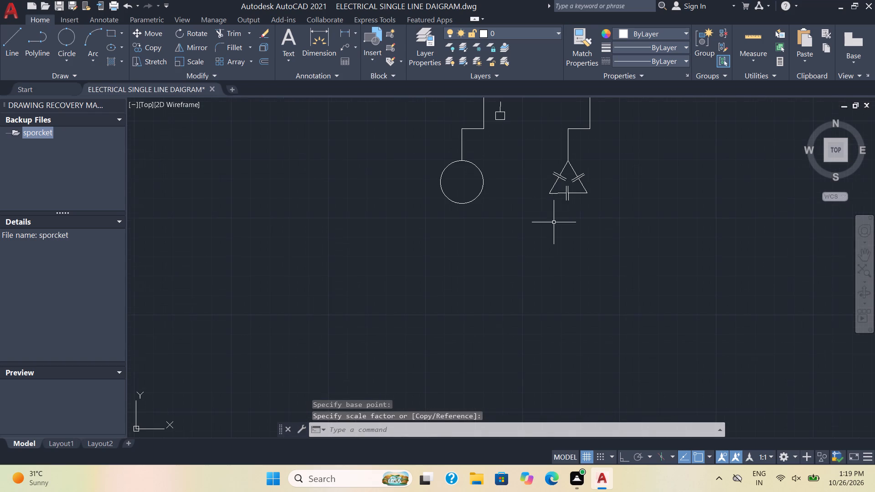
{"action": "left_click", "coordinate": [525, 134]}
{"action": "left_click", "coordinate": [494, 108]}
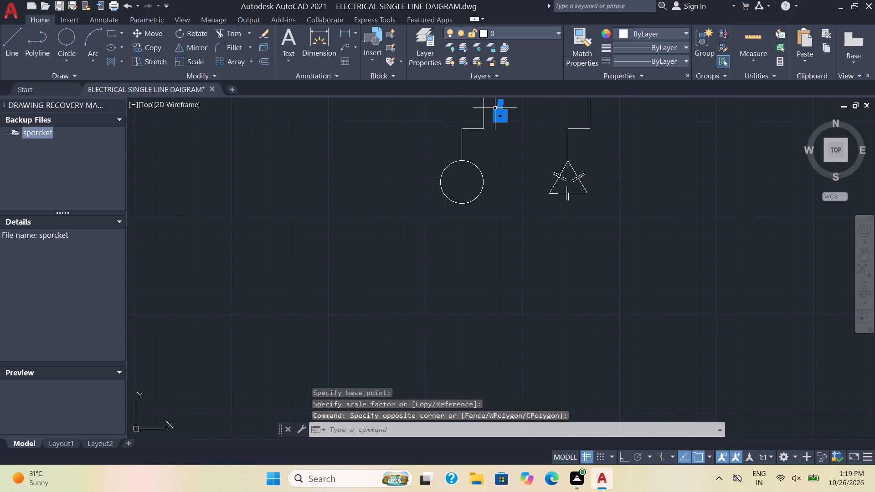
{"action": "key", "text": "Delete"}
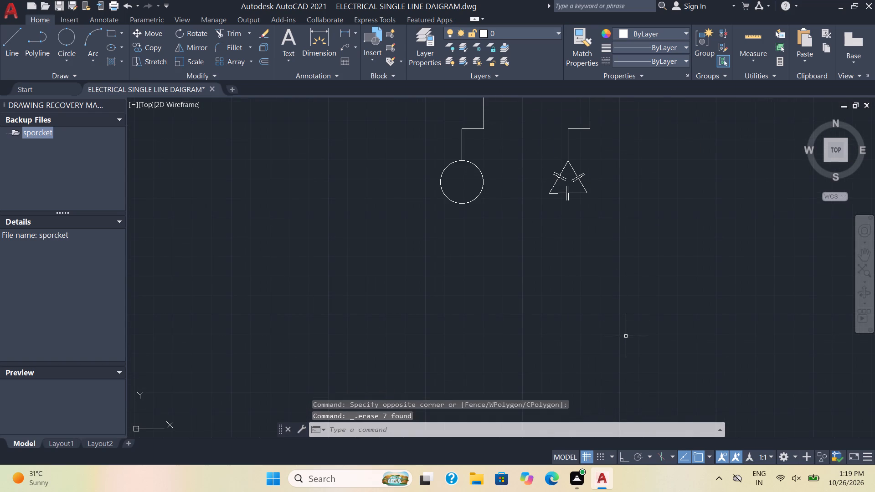
Draw a rectangle about 1.05 wide by 1.37 high between the stepped line sections of the two lower branches.
{"action": "scroll", "coordinate": [626, 336], "scroll_direction": "down", "scroll_amount": 4}
{"action": "scroll", "coordinate": [625, 333], "scroll_direction": "up", "scroll_amount": 3}
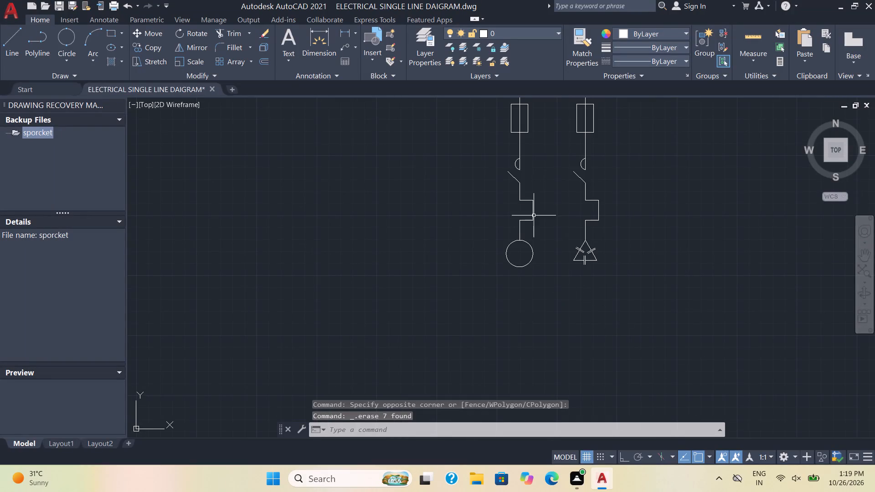
{"action": "scroll", "coordinate": [551, 200], "scroll_direction": "up", "scroll_amount": 1}
{"action": "middle_click_drag", "start_coordinate": [551, 201], "coordinate": [554, 243]}
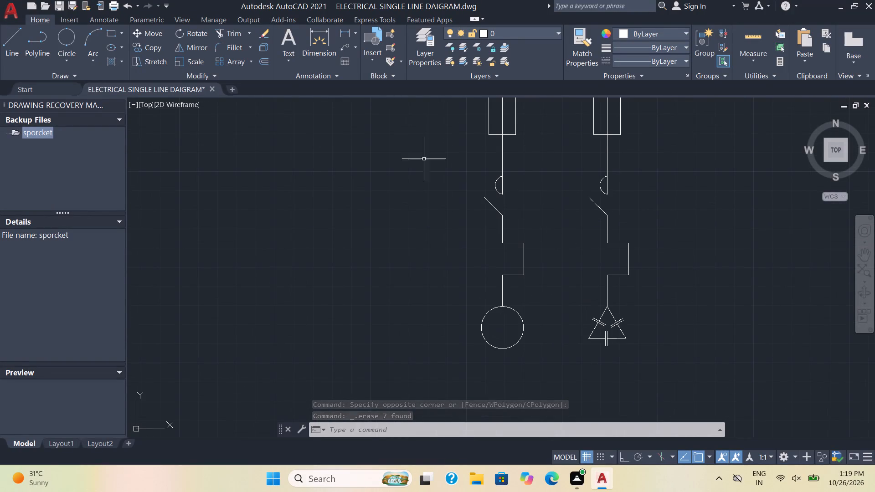
{"action": "left_click", "coordinate": [114, 37]}
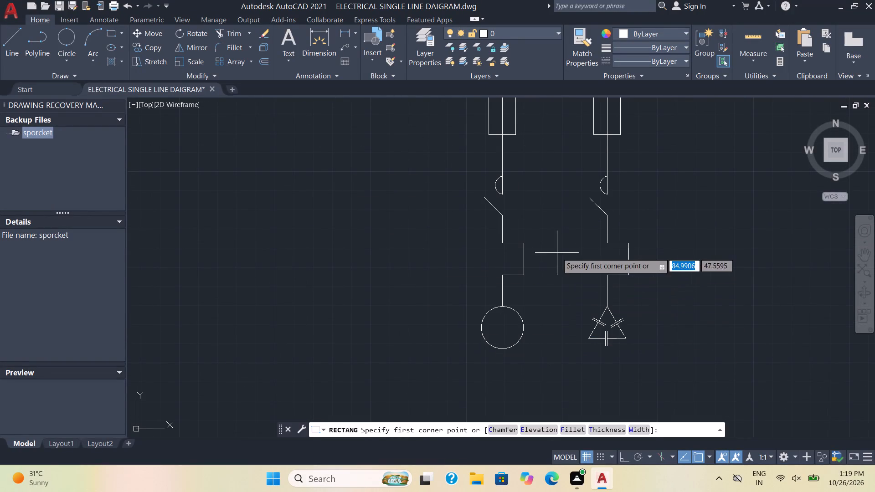
{"action": "left_click", "coordinate": [534, 232]}
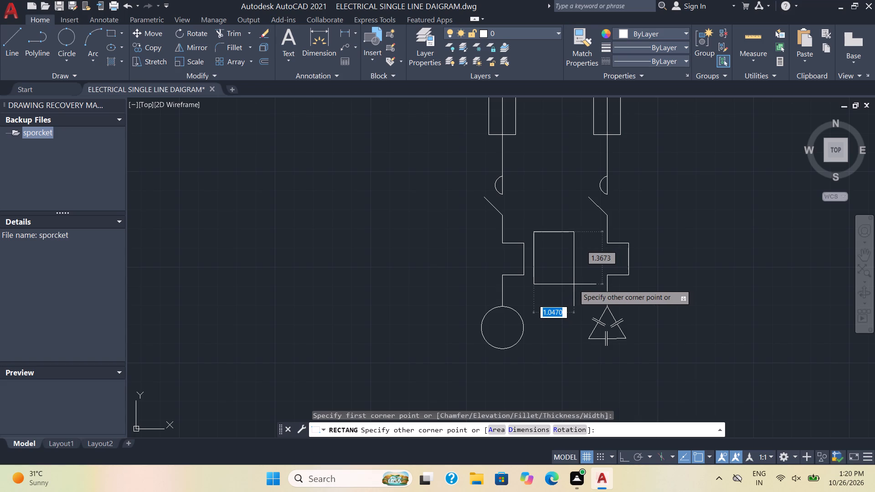
{"action": "left_click", "coordinate": [574, 284]}
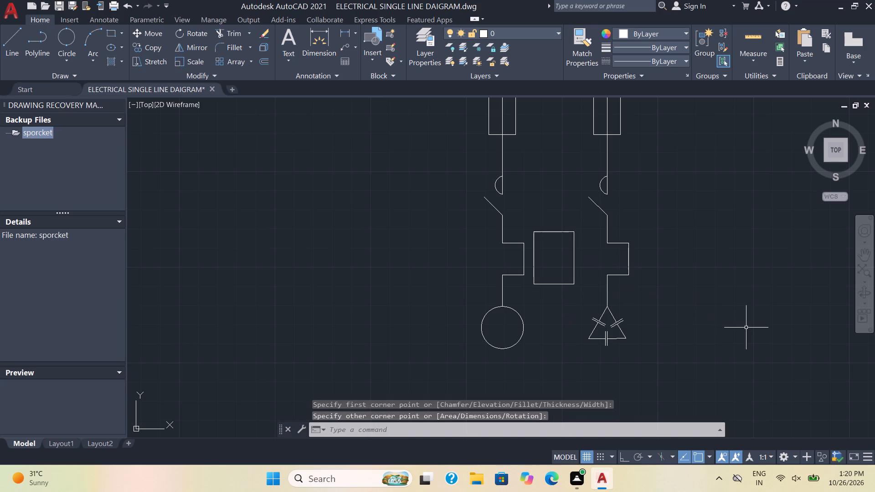
Copy the second feeder's lower box and lead to its upper circle, two spots stacked beneath that, and beside the first feeder between its circles.
{"action": "scroll", "coordinate": [718, 332], "scroll_direction": "down", "scroll_amount": 3}
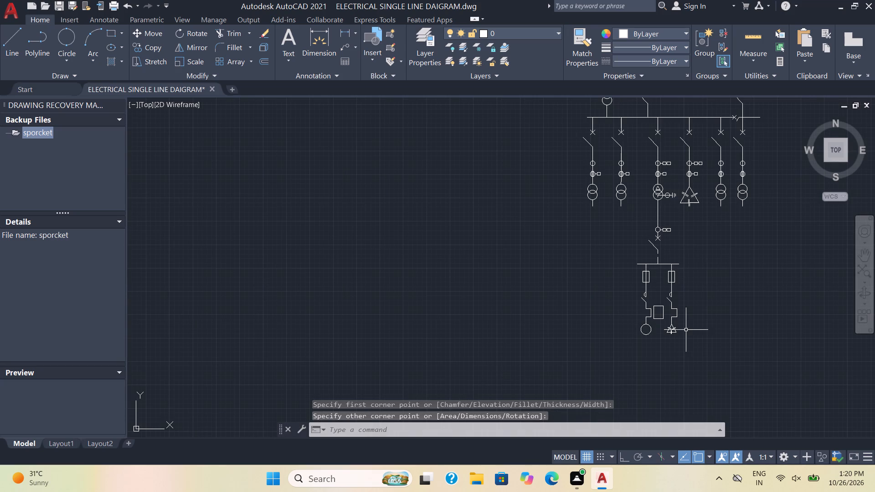
{"action": "middle_click_drag", "start_coordinate": [697, 260], "coordinate": [666, 339]}
{"action": "scroll", "coordinate": [607, 292], "scroll_direction": "up", "scroll_amount": 2}
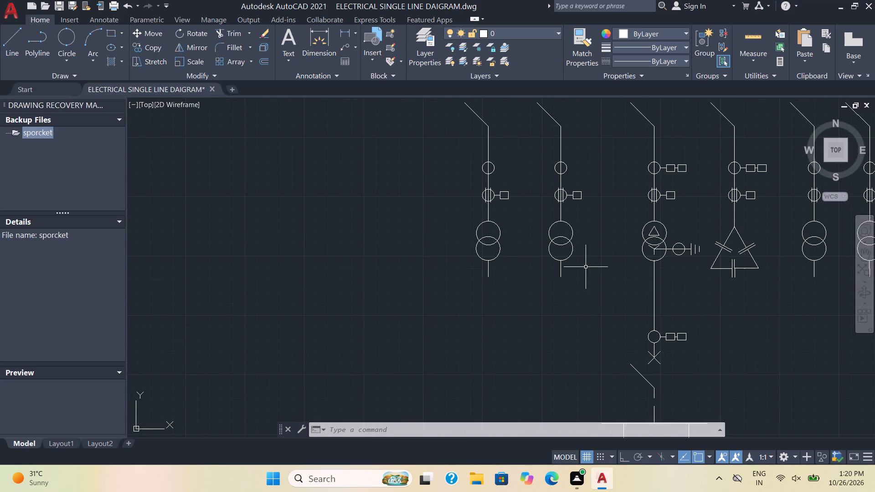
{"action": "middle_click_drag", "start_coordinate": [586, 266], "coordinate": [588, 330]}
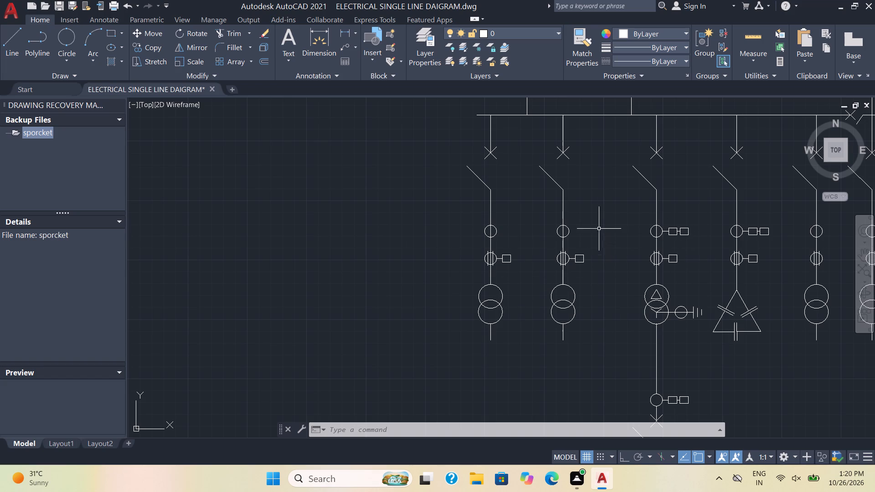
{"action": "left_click", "coordinate": [595, 267]}
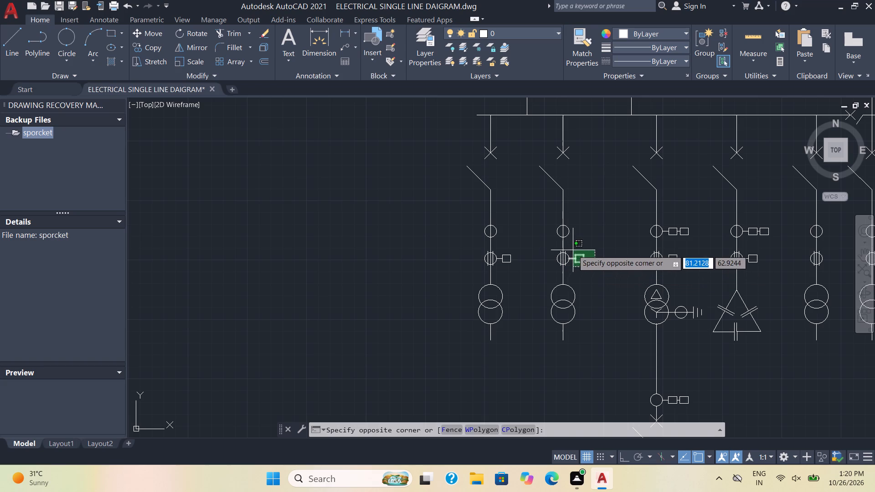
{"action": "left_click", "coordinate": [573, 250]}
{"action": "left_click", "coordinate": [139, 49]}
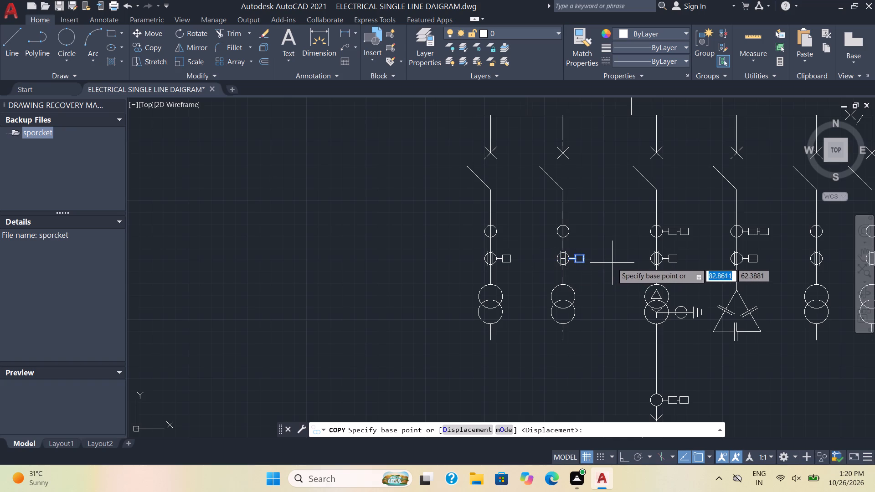
{"action": "left_click", "coordinate": [568, 257]}
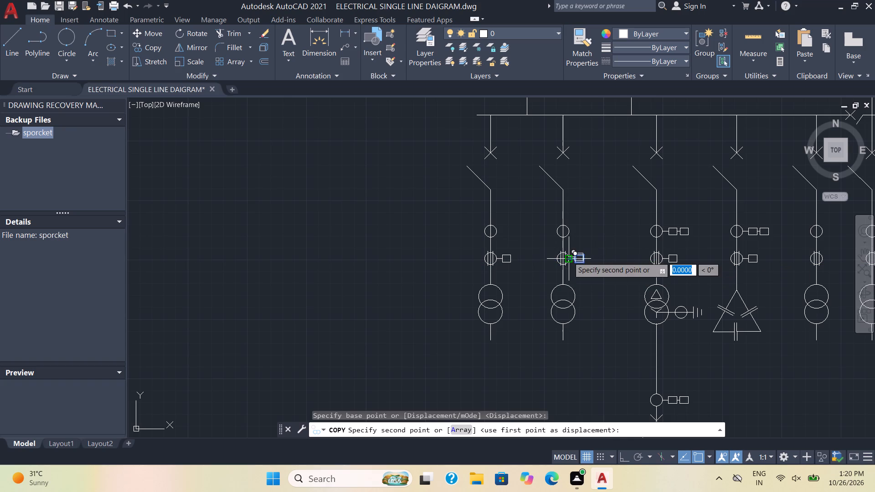
{"action": "scroll", "coordinate": [572, 233], "scroll_direction": "up", "scroll_amount": 2}
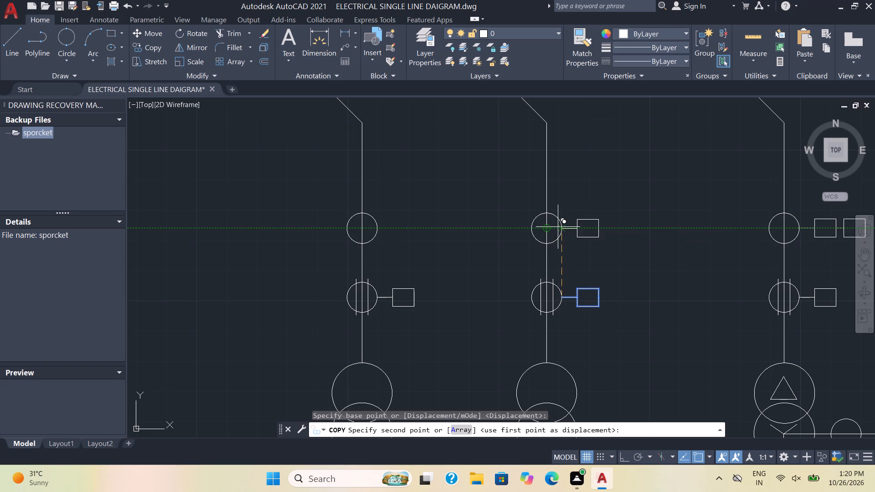
{"action": "left_click", "coordinate": [560, 227]}
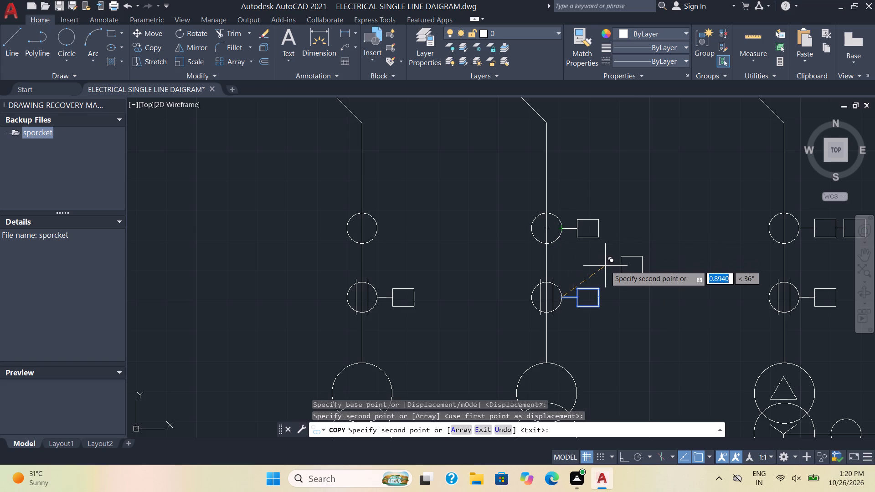
{"action": "left_click", "coordinate": [566, 249]}
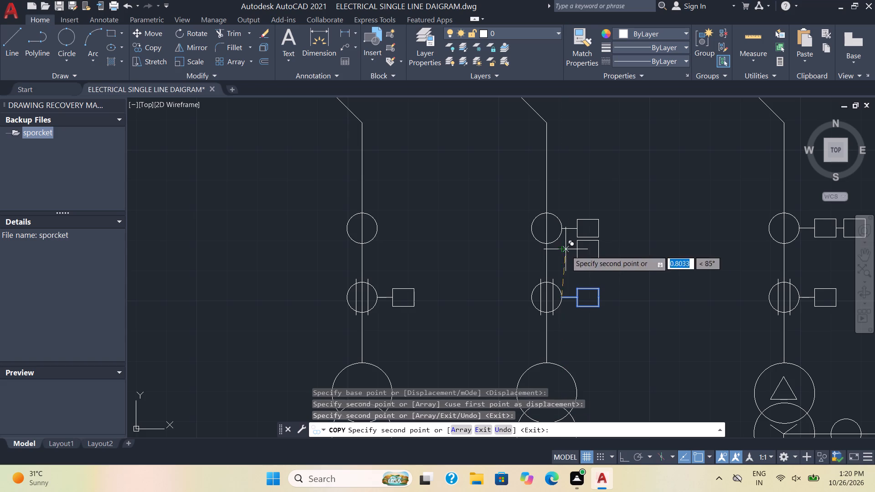
{"action": "left_click", "coordinate": [563, 270]}
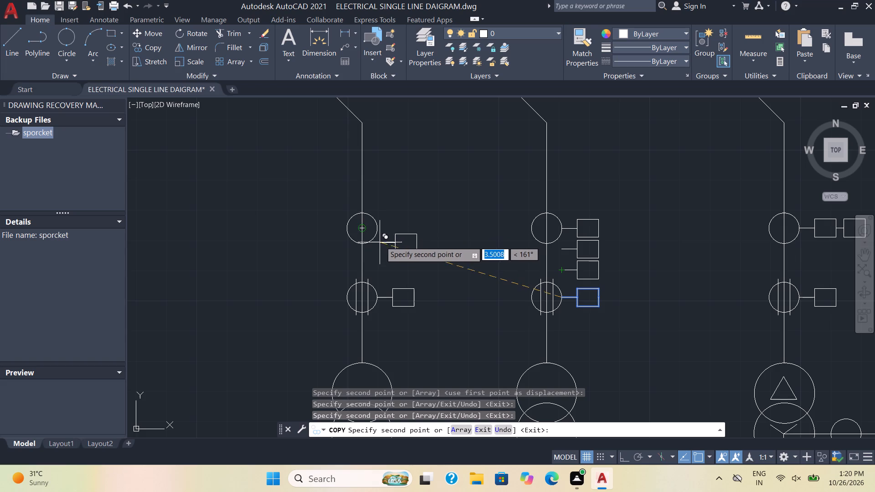
{"action": "left_click", "coordinate": [373, 260]}
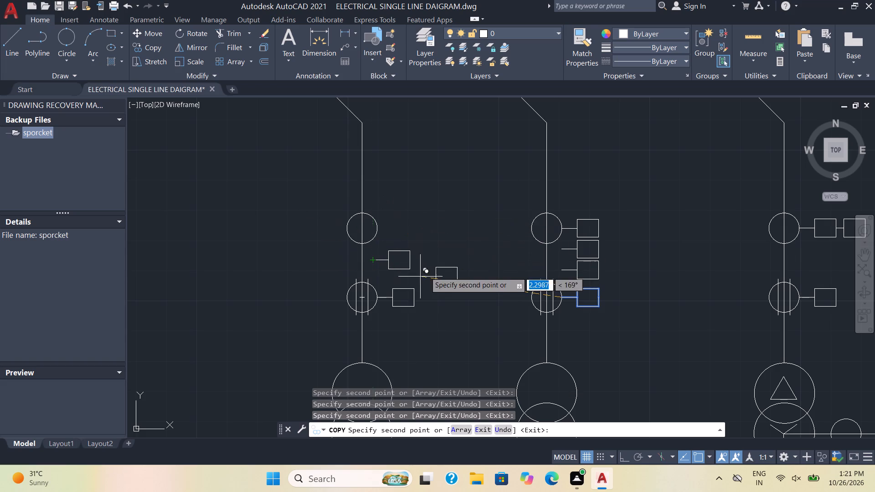
{"action": "key", "text": "Escape"}
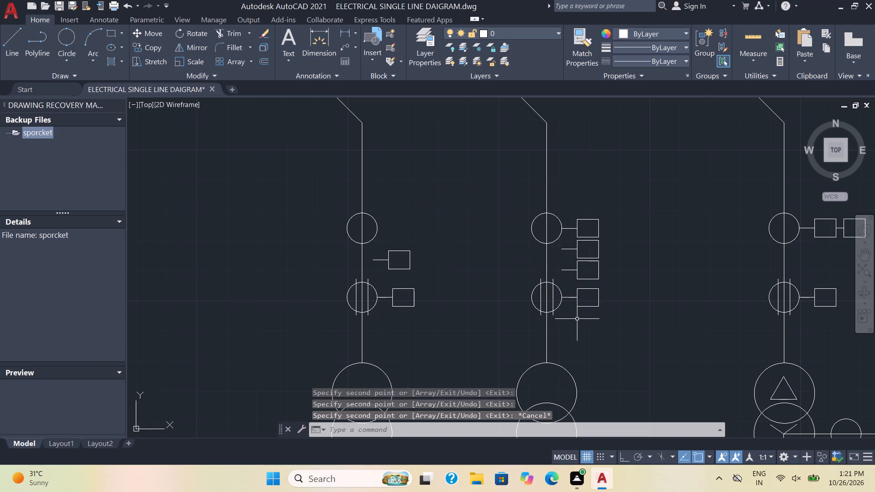
Erase the overlapping-circle transformer symbols and their line stubs from the lower ends of the first and second feeders.
{"action": "scroll", "coordinate": [577, 319], "scroll_direction": "down", "scroll_amount": 1}
{"action": "middle_click_drag", "start_coordinate": [619, 342], "coordinate": [620, 262]}
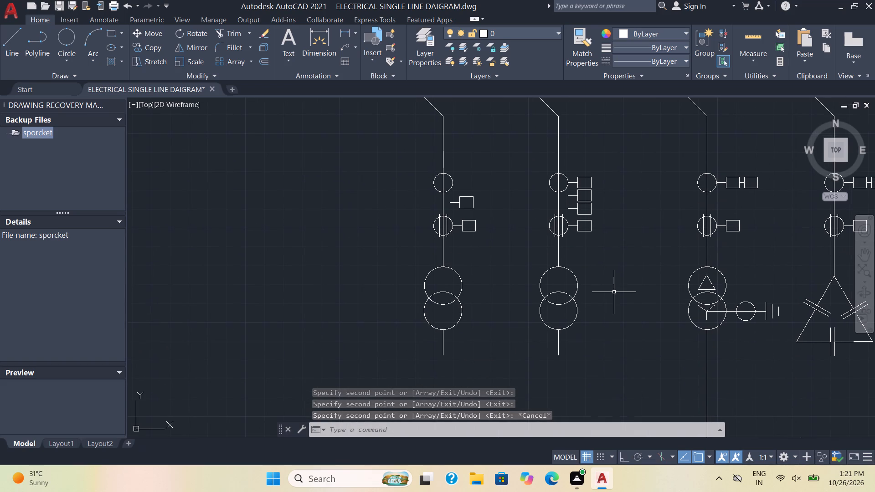
{"action": "left_click", "coordinate": [583, 367]}
{"action": "left_click", "coordinate": [519, 261]}
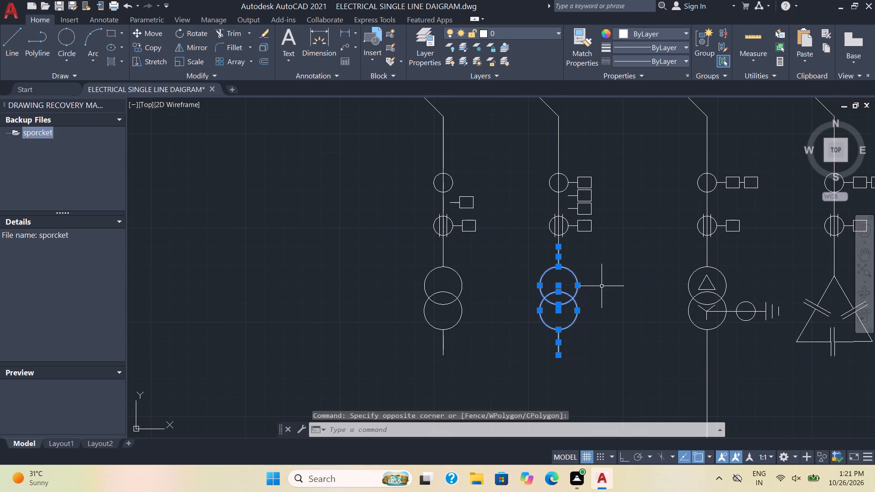
{"action": "left_click", "coordinate": [482, 354]}
{"action": "key", "text": "Delete"}
{"action": "left_click", "coordinate": [408, 264]}
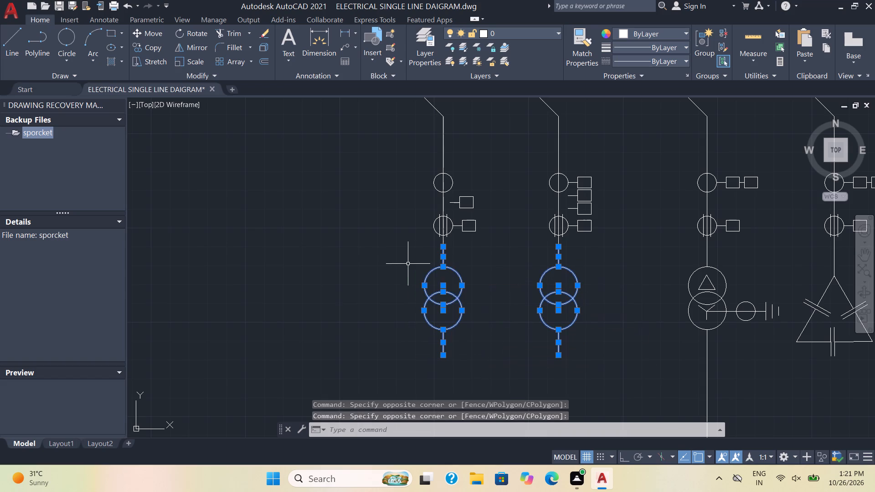
{"action": "key", "text": "Delete"}
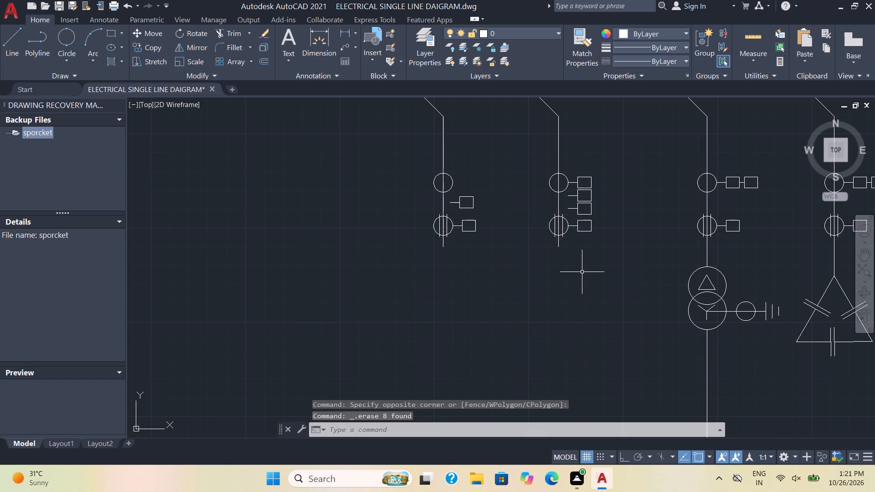
Move the second feeder's lower barred circle, with its box, lead and line stub, straight down about 1.91.
{"action": "left_click", "coordinate": [594, 271]}
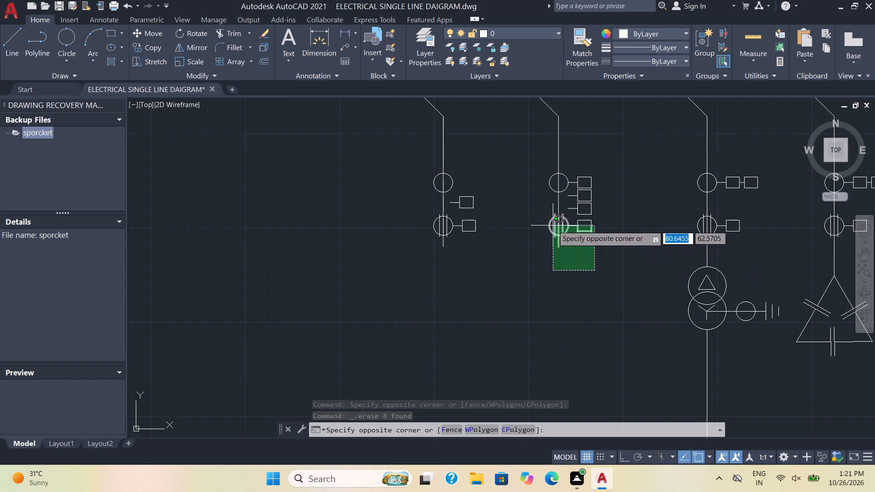
{"action": "left_click", "coordinate": [540, 220]}
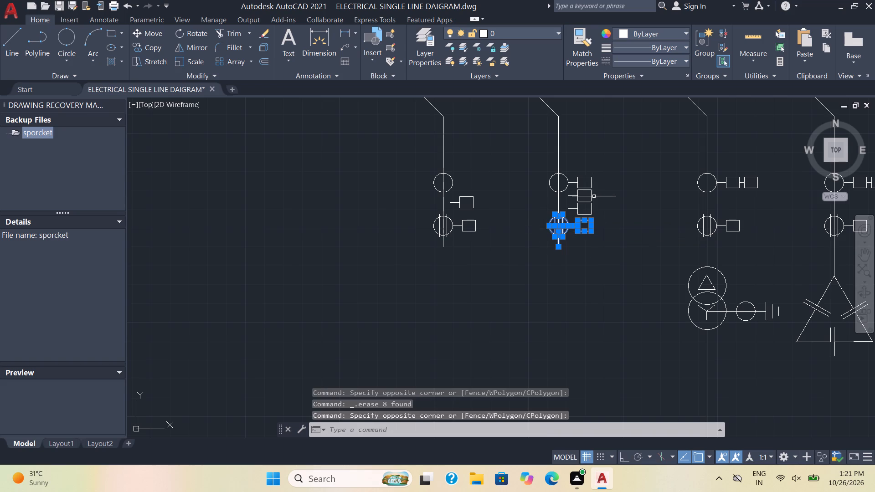
{"action": "left_click", "coordinate": [160, 36]}
{"action": "scroll", "coordinate": [553, 229], "scroll_direction": "up", "scroll_amount": 1}
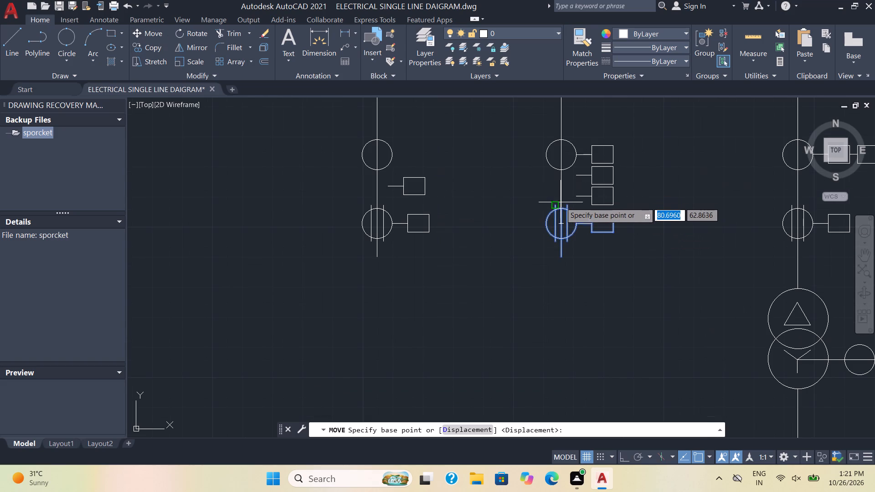
{"action": "left_click", "coordinate": [560, 208]}
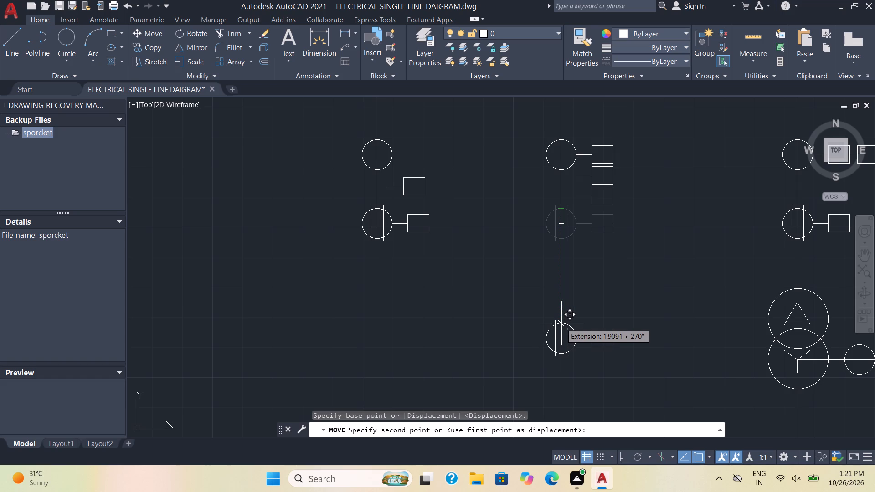
{"action": "left_click", "coordinate": [561, 323]}
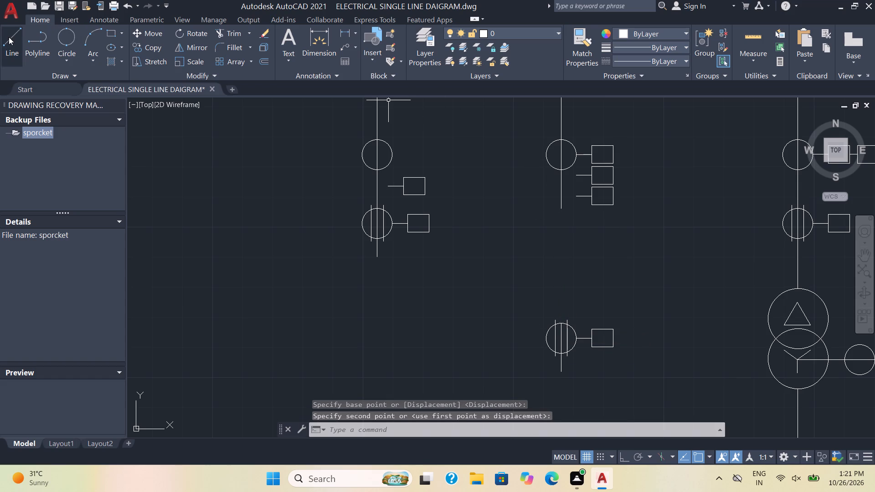
Draw a vertical line about 1.91 long bridging the second feeder's gap down to the top of the barred circle.
{"action": "left_click", "coordinate": [8, 37]}
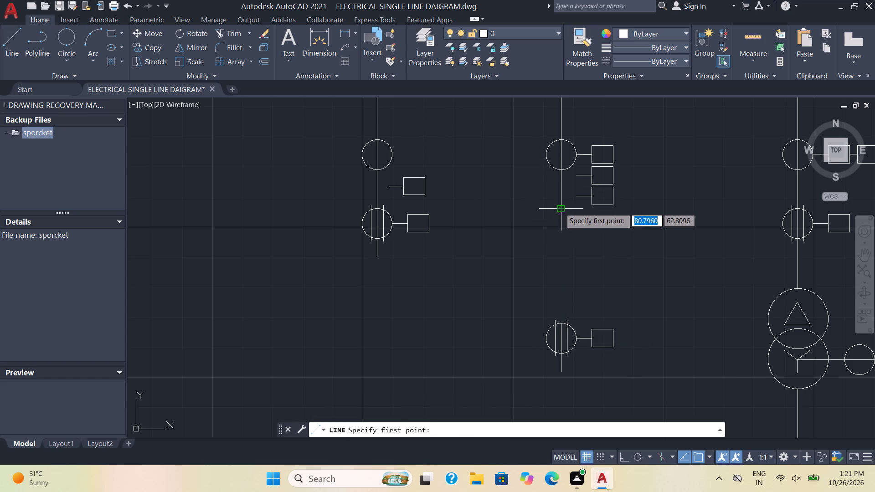
{"action": "left_click", "coordinate": [560, 208]}
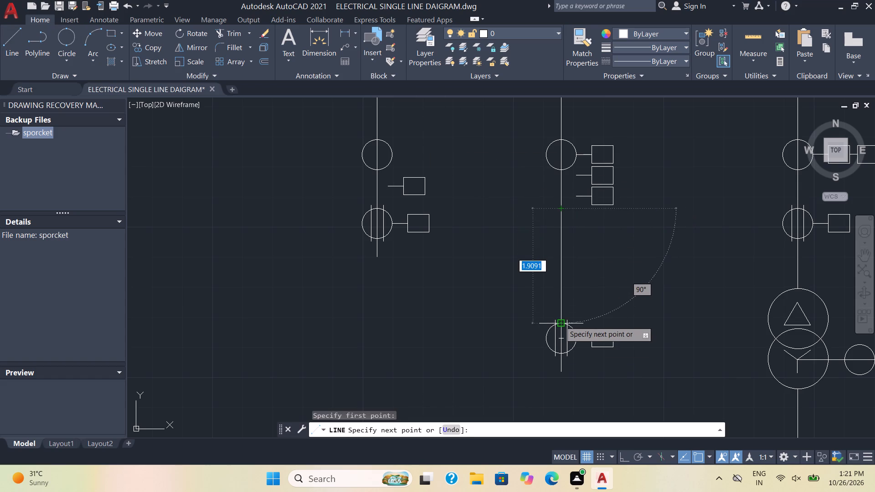
{"action": "left_click", "coordinate": [560, 321]}
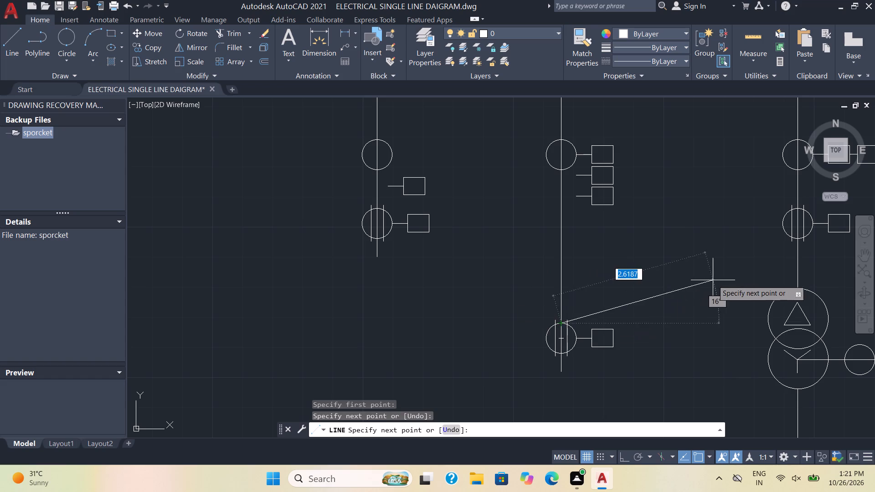
{"action": "key", "text": "Escape"}
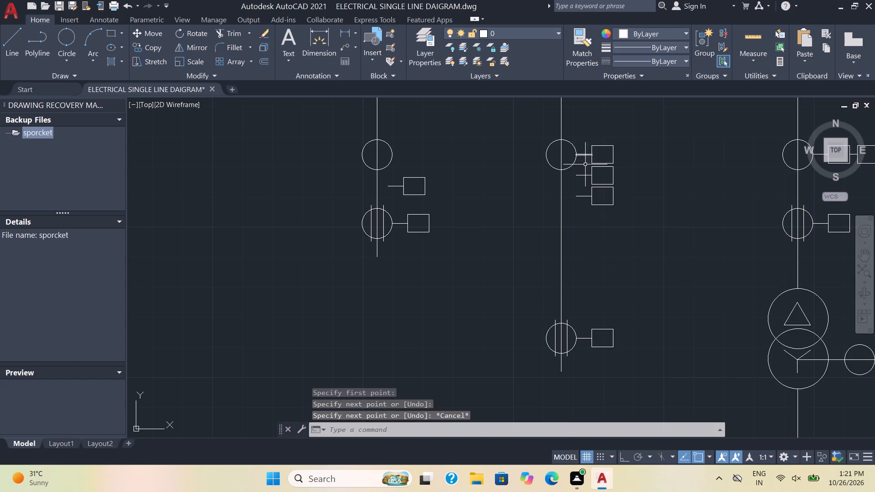
Erase the short horizontal leads of the two lower stacked boxes beside the second feeder.
{"action": "left_click", "coordinate": [581, 174]}
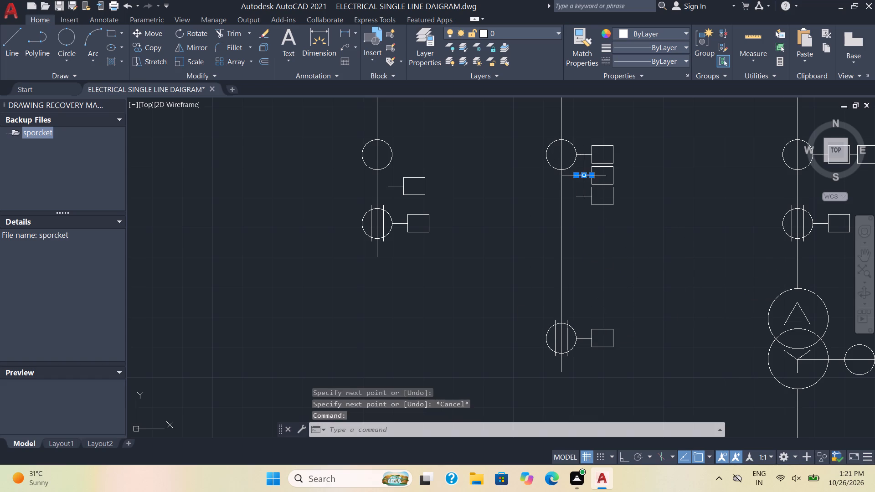
{"action": "left_click", "coordinate": [584, 198]}
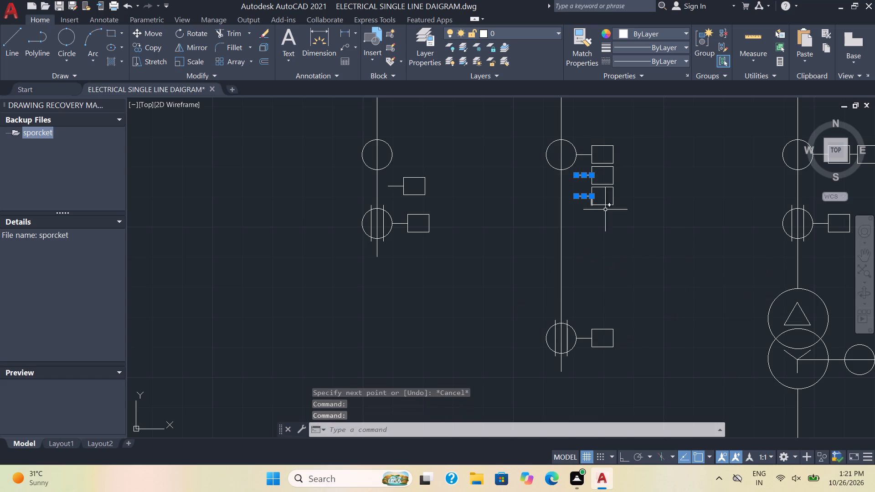
{"action": "key", "text": "Delete"}
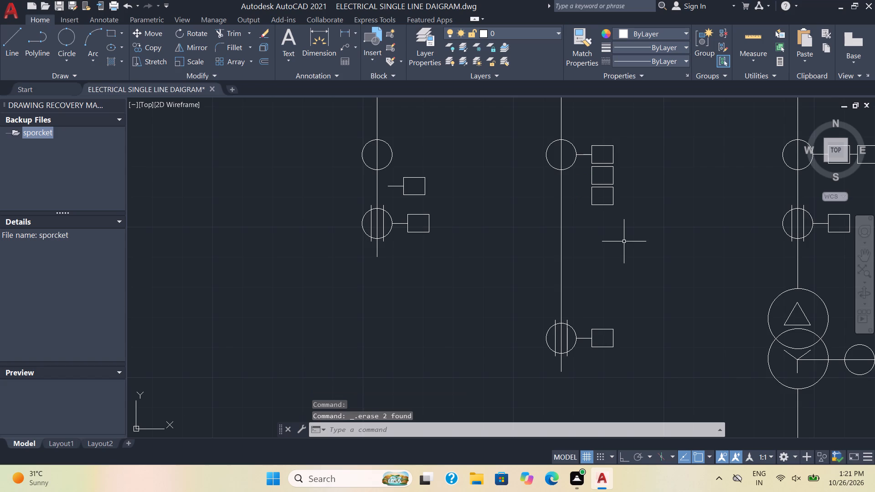
With ortho and midpoint snap enabled, draw a vertical line from the top stacked box's bottom midpoint to the third box's top midpoint.
{"action": "scroll", "coordinate": [628, 246], "scroll_direction": "down", "scroll_amount": 2}
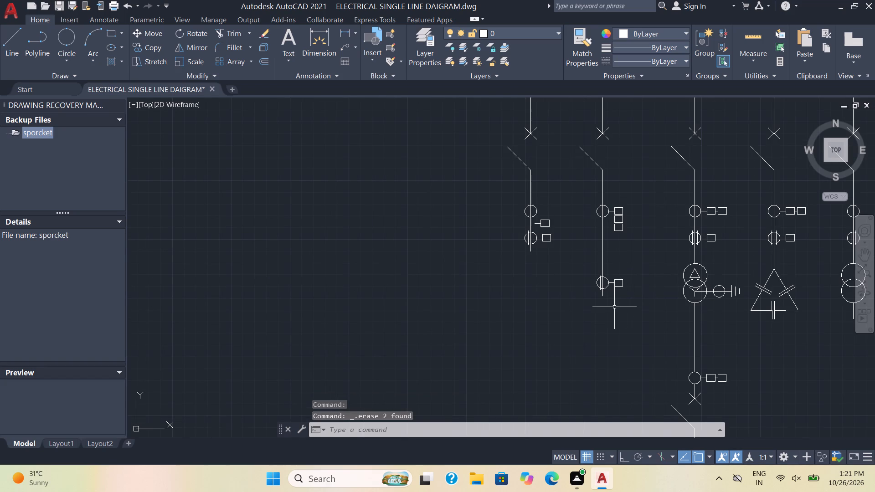
{"action": "scroll", "coordinate": [613, 307], "scroll_direction": "up", "scroll_amount": 2}
{"action": "middle_click_drag", "start_coordinate": [595, 290], "coordinate": [598, 261]}
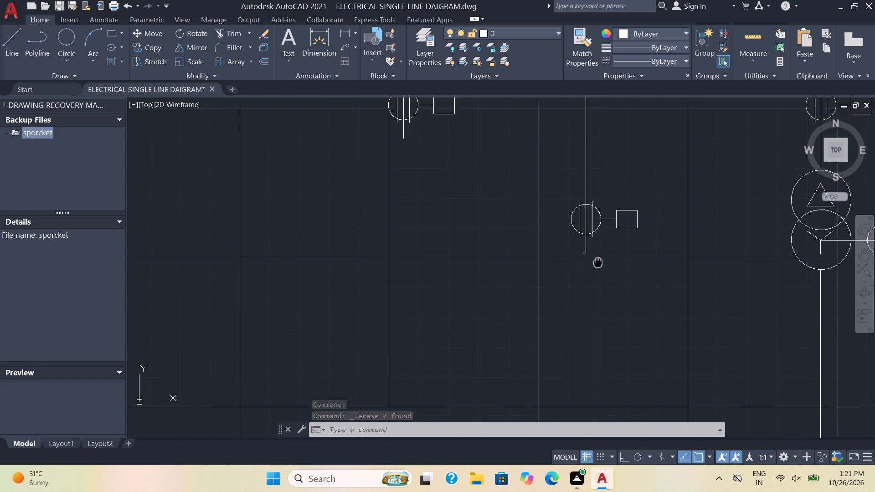
{"action": "middle_click_drag", "start_coordinate": [598, 261], "coordinate": [598, 256]}
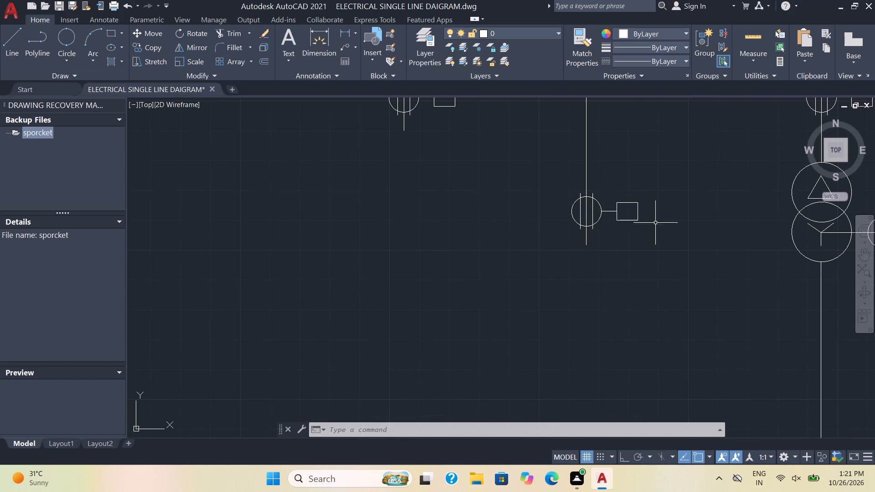
{"action": "scroll", "coordinate": [712, 214], "scroll_direction": "down", "scroll_amount": 1}
{"action": "middle_click_drag", "start_coordinate": [705, 200], "coordinate": [628, 398]}
{"action": "scroll", "coordinate": [634, 315], "scroll_direction": "up", "scroll_amount": 2}
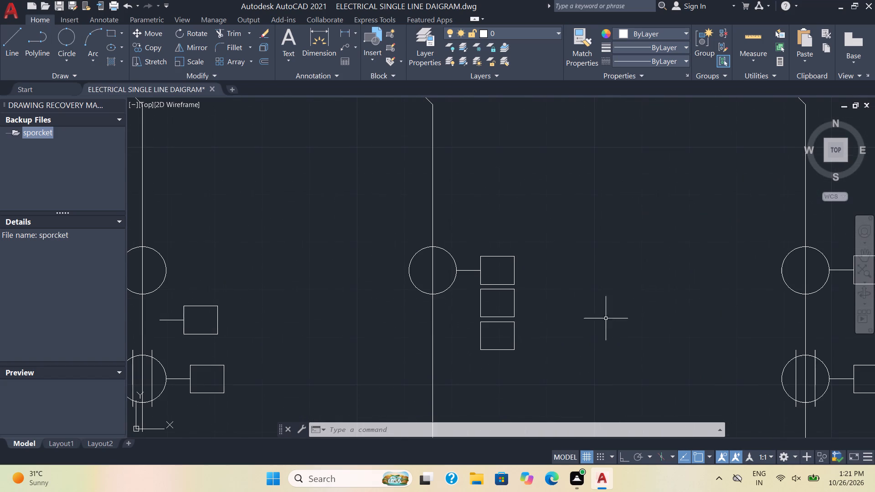
{"action": "left_click", "coordinate": [536, 362]}
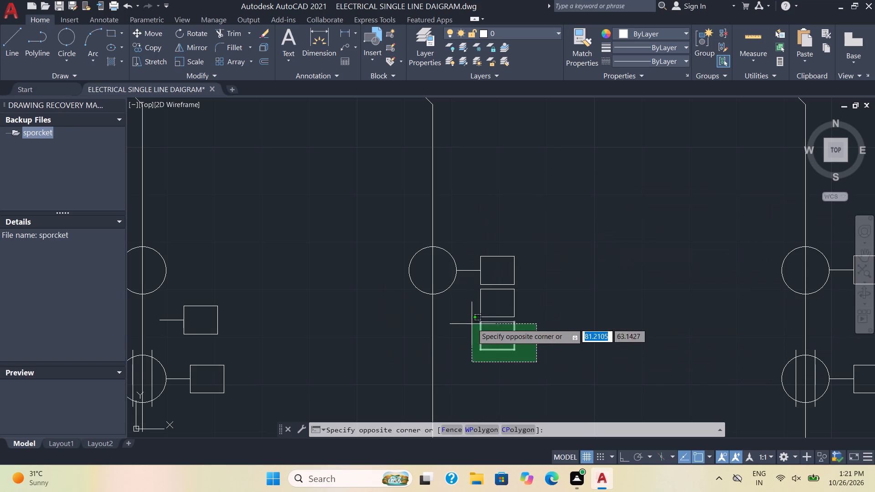
{"action": "key", "text": "Escape"}
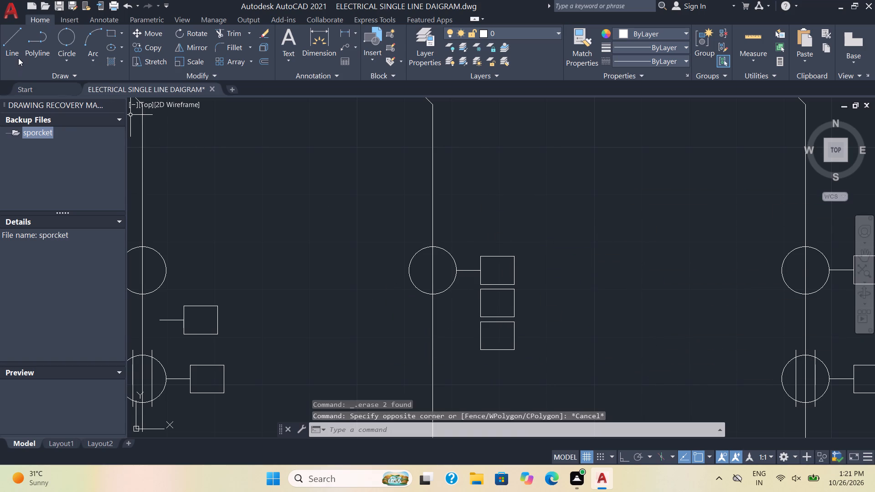
{"action": "left_click", "coordinate": [18, 57]}
{"action": "scroll", "coordinate": [571, 297], "scroll_direction": "up", "scroll_amount": 3}
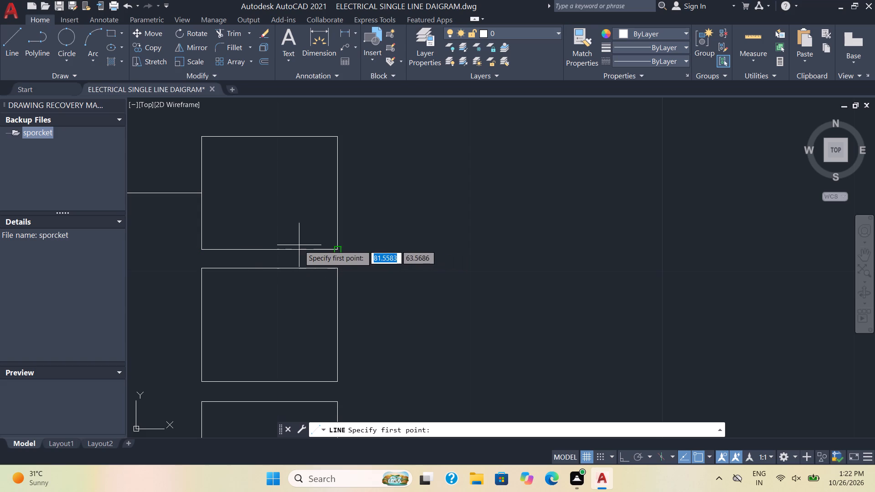
{"action": "scroll", "coordinate": [266, 251], "scroll_direction": "up", "scroll_amount": 2}
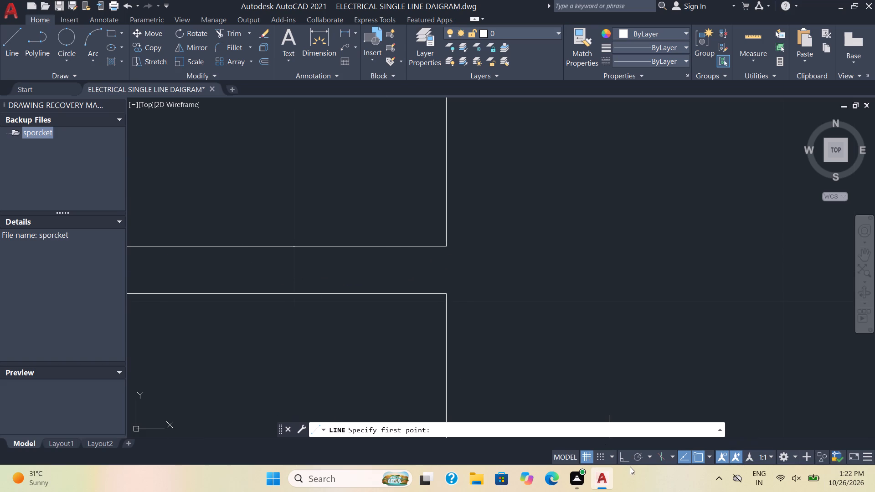
{"action": "left_click", "coordinate": [623, 456]}
{"action": "scroll", "coordinate": [422, 258], "scroll_direction": "down", "scroll_amount": 2}
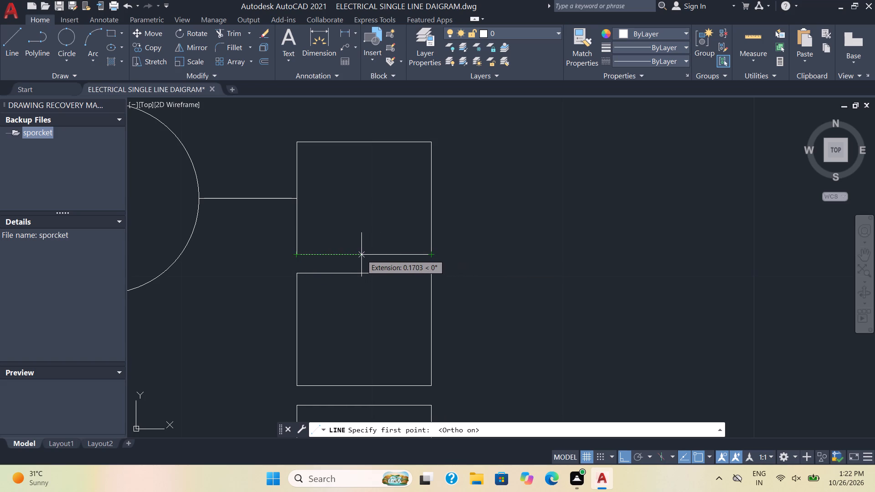
{"action": "left_click", "coordinate": [709, 458]}
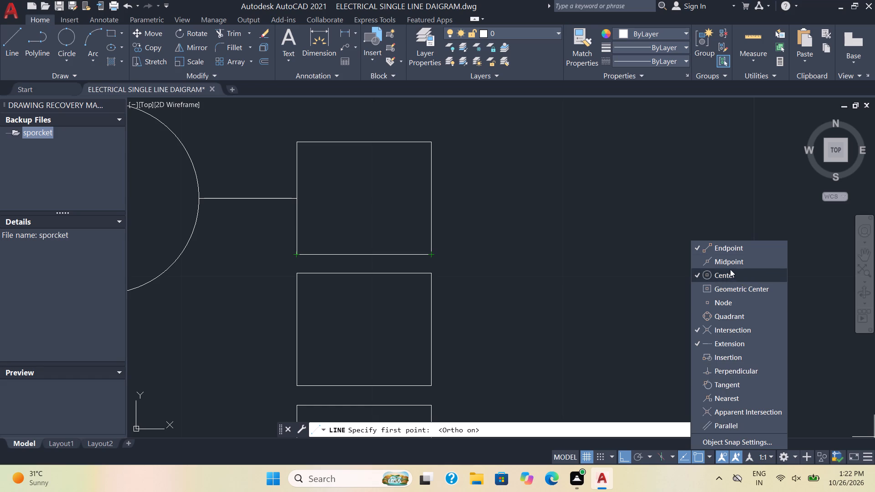
{"action": "left_click", "coordinate": [736, 257]}
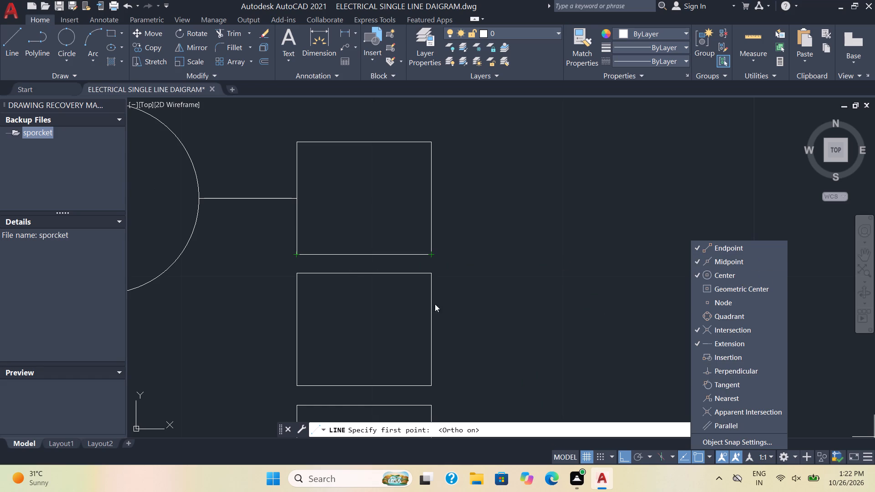
{"action": "left_click", "coordinate": [11, 43]}
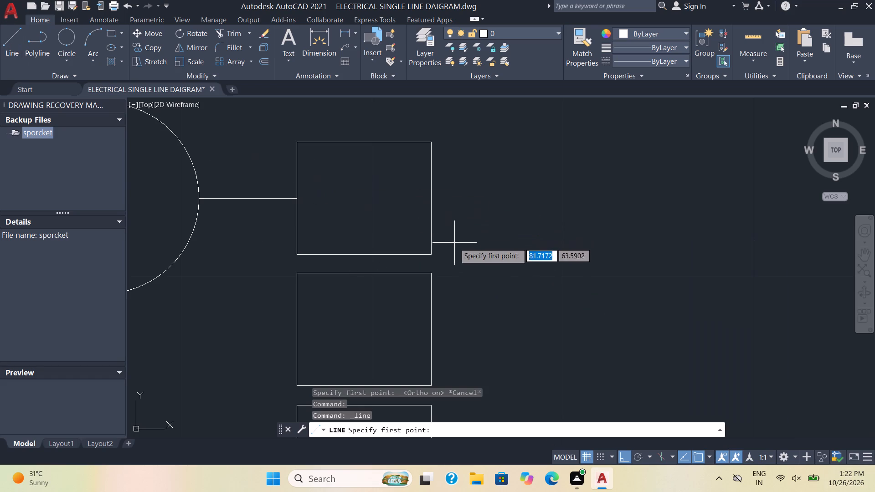
{"action": "left_click", "coordinate": [362, 258]}
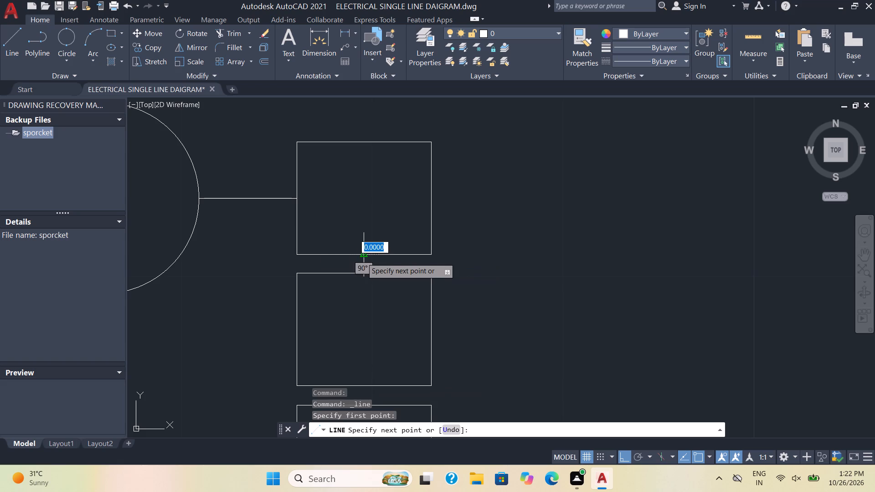
{"action": "scroll", "coordinate": [355, 323], "scroll_direction": "down", "scroll_amount": 2}
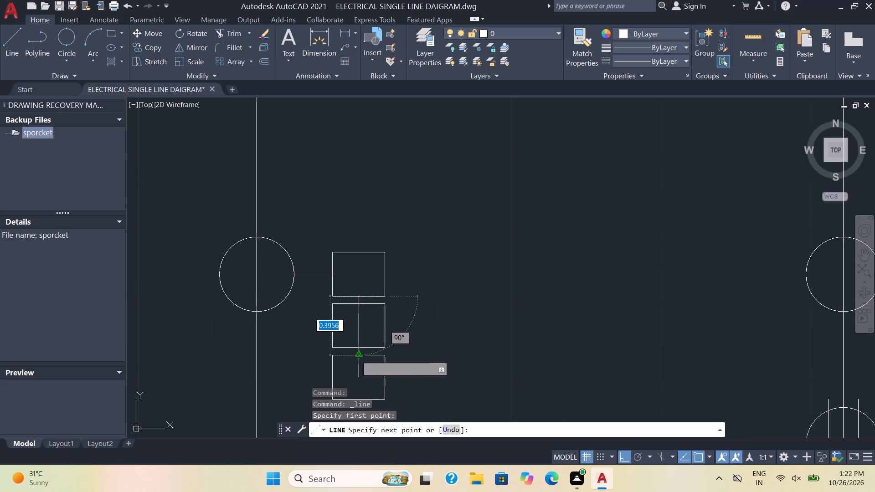
{"action": "left_click", "coordinate": [357, 354]}
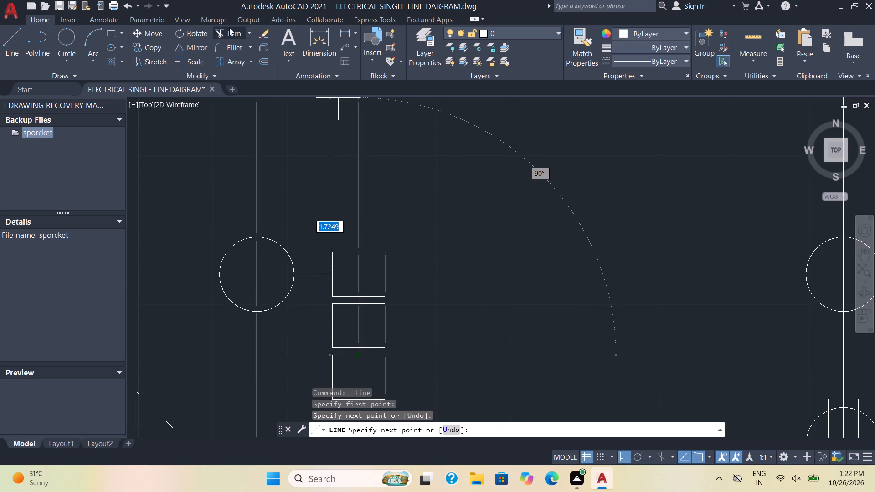
Trim away the part of the vertical connecting line that lies inside the middle stacked box.
{"action": "left_click", "coordinate": [229, 28]}
{"action": "left_click", "coordinate": [360, 328]}
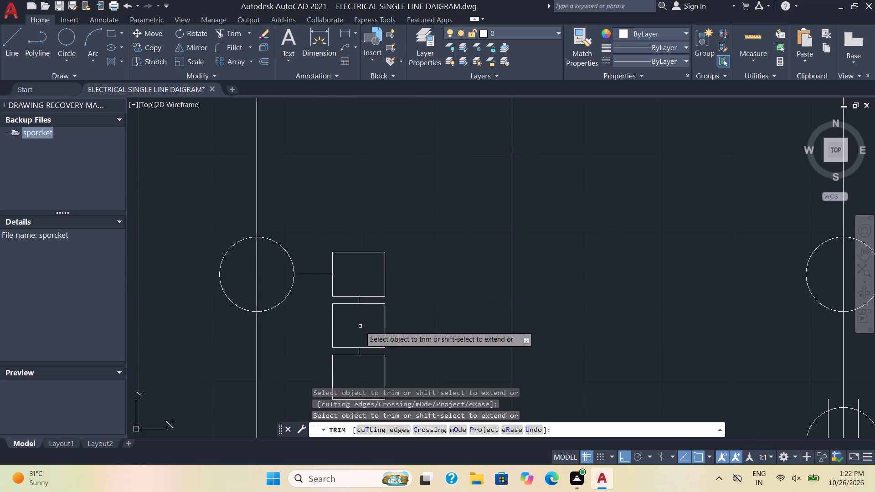
Draw a vertical line about 0.76 long downward from the lower end of the second feeder, below the barred circle.
{"action": "scroll", "coordinate": [254, 193], "scroll_direction": "down", "scroll_amount": 1}
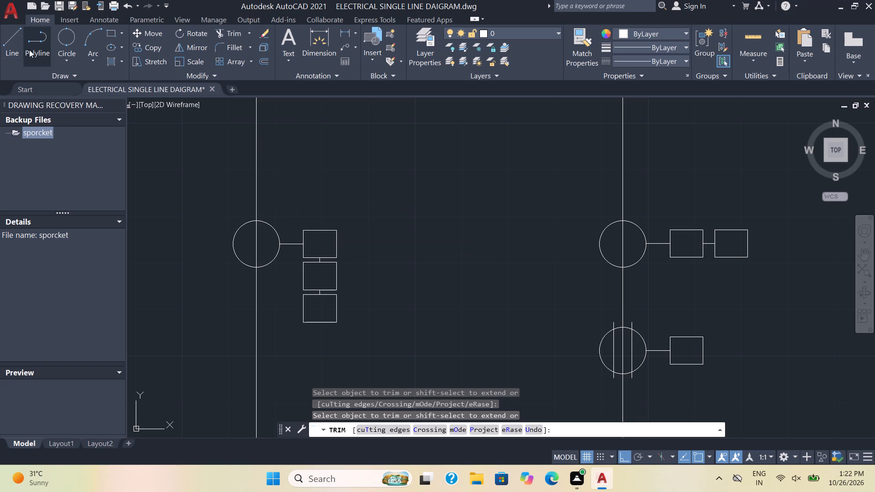
{"action": "left_click", "coordinate": [12, 40]}
{"action": "scroll", "coordinate": [292, 201], "scroll_direction": "down", "scroll_amount": 2}
{"action": "middle_click_drag", "start_coordinate": [357, 302], "coordinate": [441, 184]}
{"action": "scroll", "coordinate": [365, 235], "scroll_direction": "up", "scroll_amount": 2}
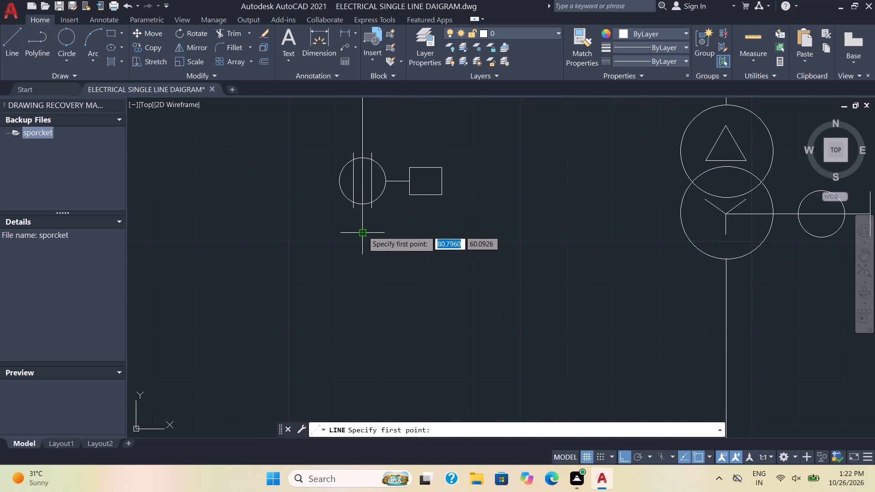
{"action": "left_click", "coordinate": [360, 234]}
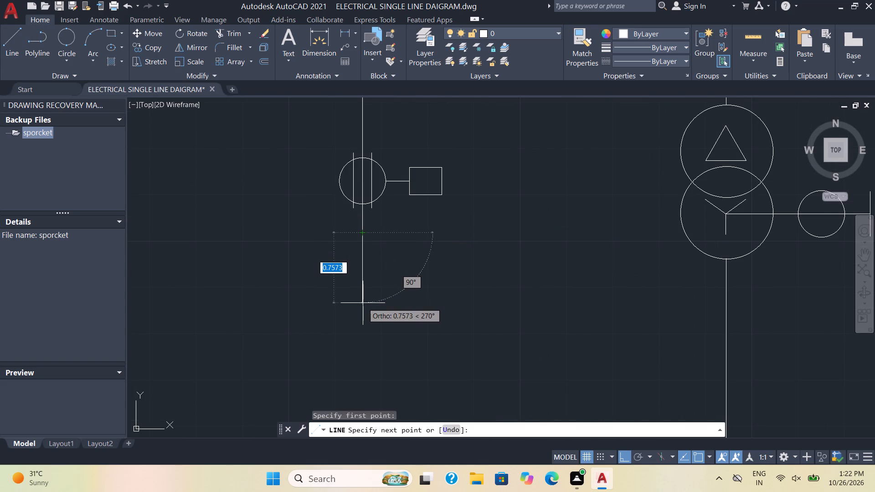
{"action": "left_click", "coordinate": [363, 303]}
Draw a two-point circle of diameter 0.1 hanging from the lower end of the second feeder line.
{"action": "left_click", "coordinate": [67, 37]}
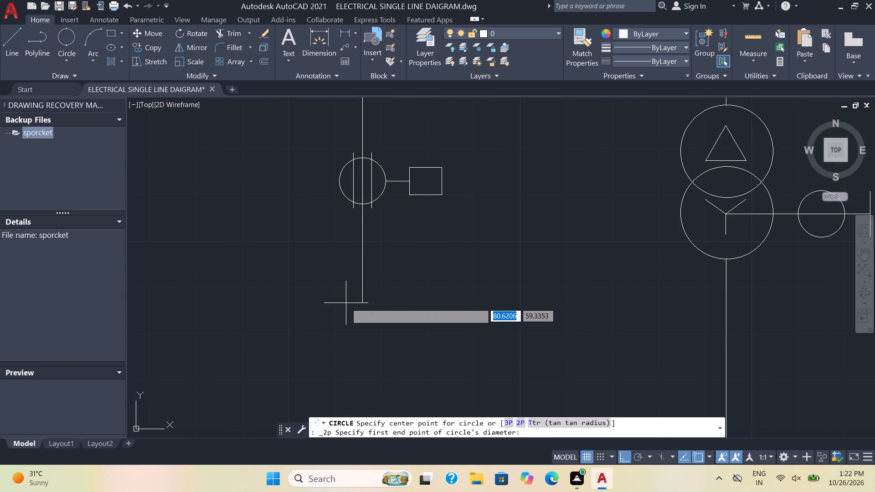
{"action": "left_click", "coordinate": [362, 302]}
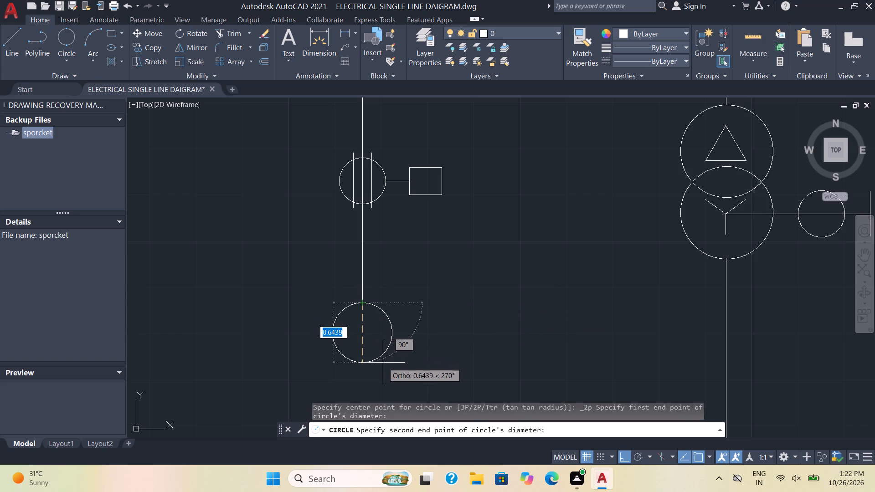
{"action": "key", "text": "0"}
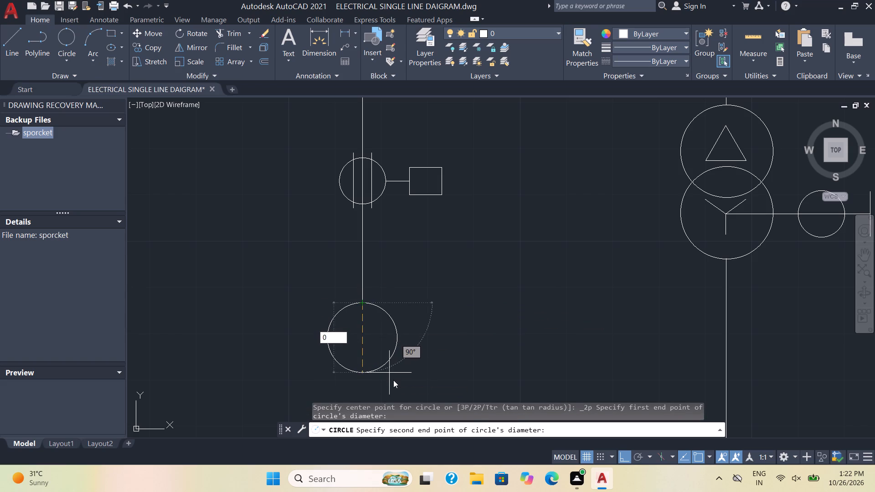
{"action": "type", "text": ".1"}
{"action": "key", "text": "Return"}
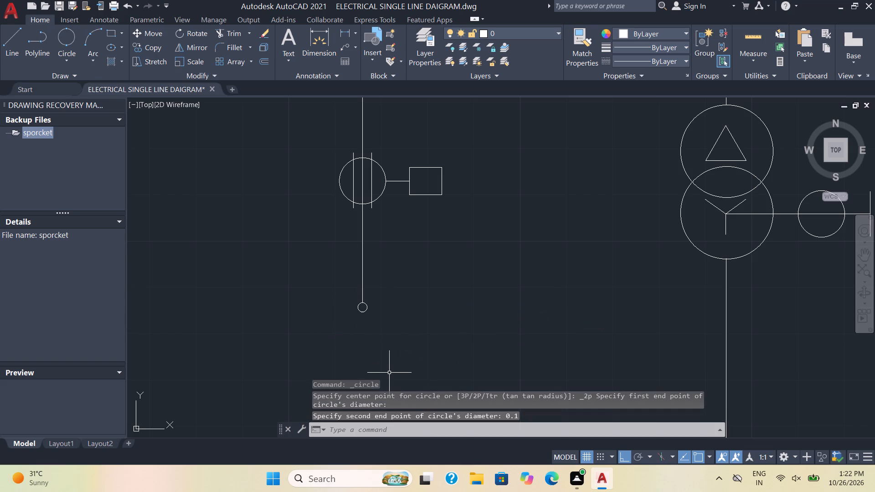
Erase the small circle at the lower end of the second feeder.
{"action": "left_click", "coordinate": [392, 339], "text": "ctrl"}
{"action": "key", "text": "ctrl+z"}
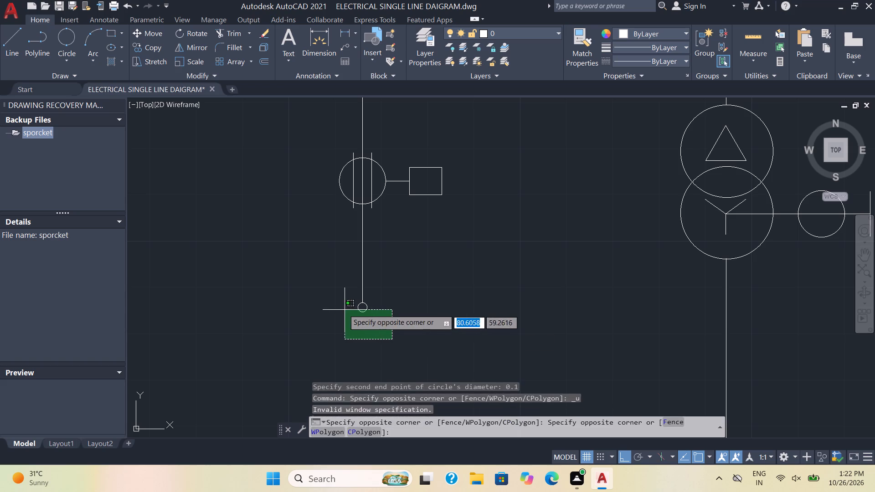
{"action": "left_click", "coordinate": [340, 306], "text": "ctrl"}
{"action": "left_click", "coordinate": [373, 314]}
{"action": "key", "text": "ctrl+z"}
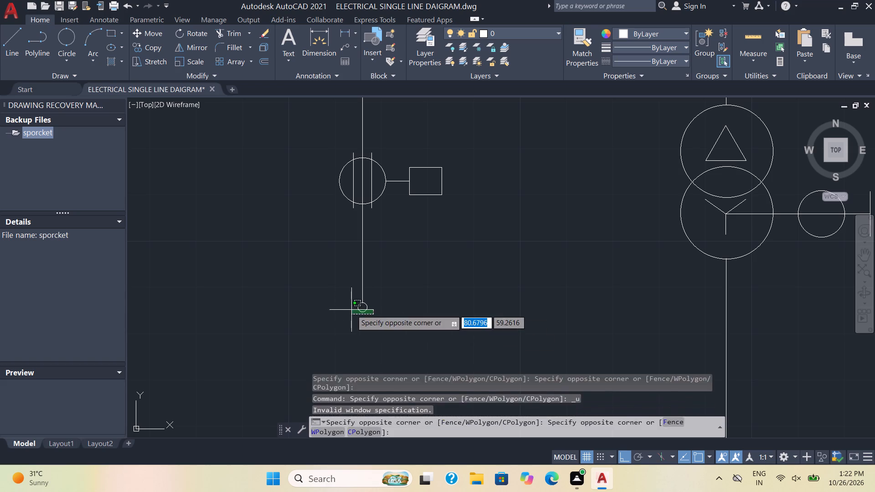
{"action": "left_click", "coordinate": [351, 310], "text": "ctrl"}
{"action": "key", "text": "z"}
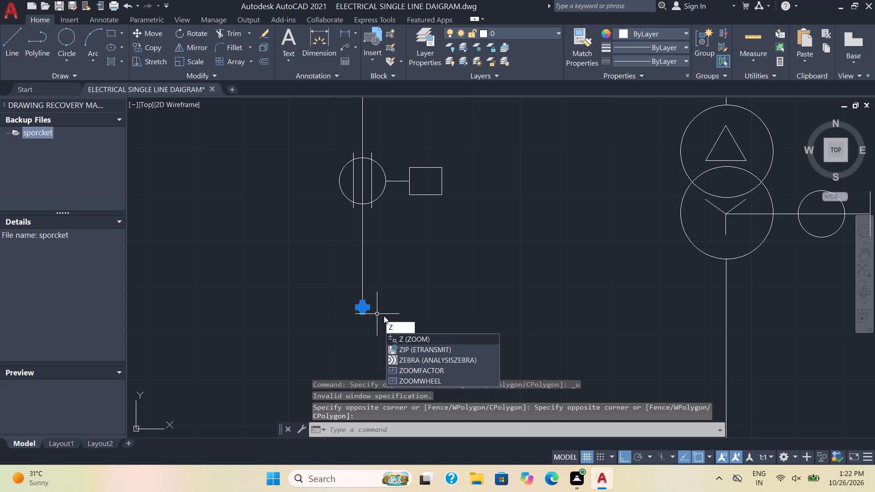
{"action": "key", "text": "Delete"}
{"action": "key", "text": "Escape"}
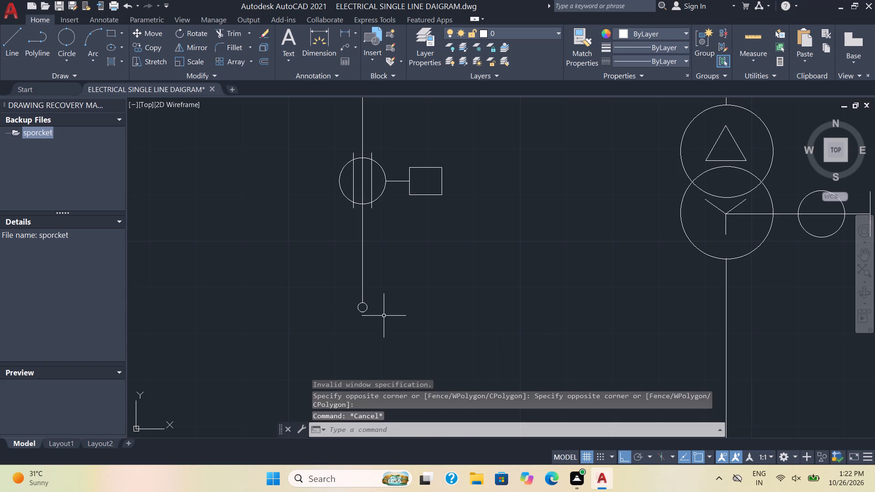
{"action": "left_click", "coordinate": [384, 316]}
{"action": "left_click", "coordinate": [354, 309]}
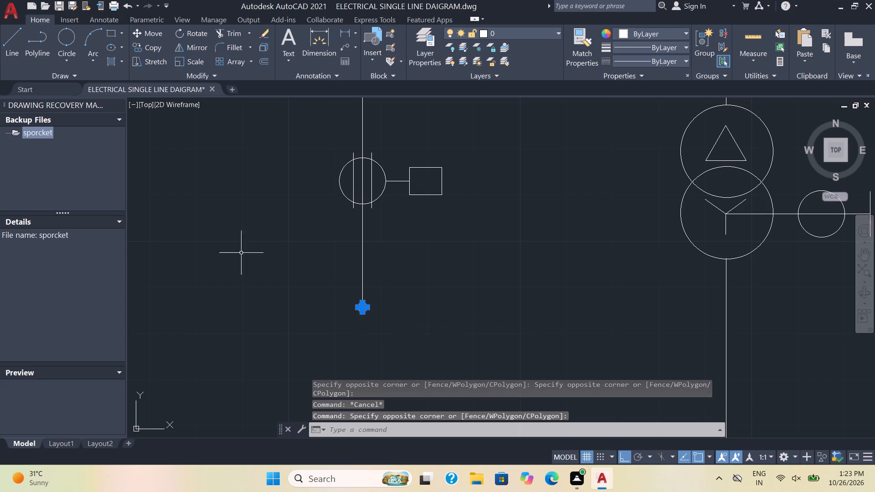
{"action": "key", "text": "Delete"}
Draw a two-point circle of diameter 1 starting at the lower end of the second feeder line.
{"action": "left_click", "coordinate": [76, 37]}
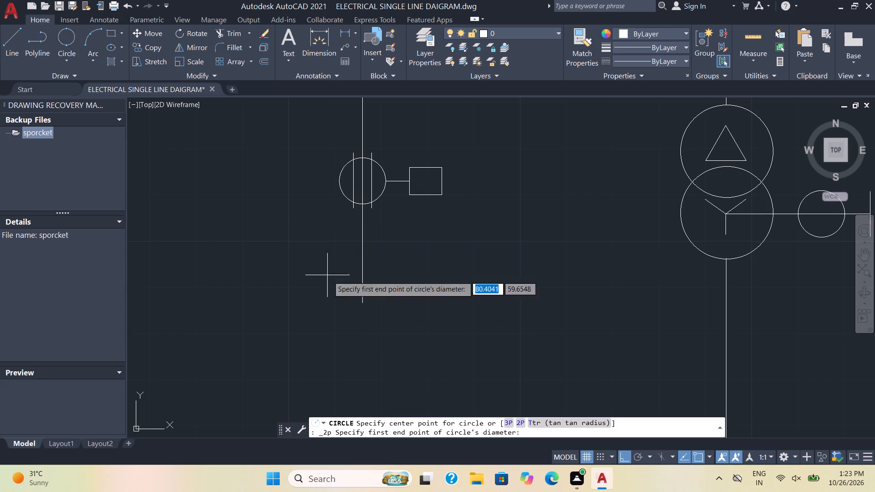
{"action": "left_click", "coordinate": [362, 301]}
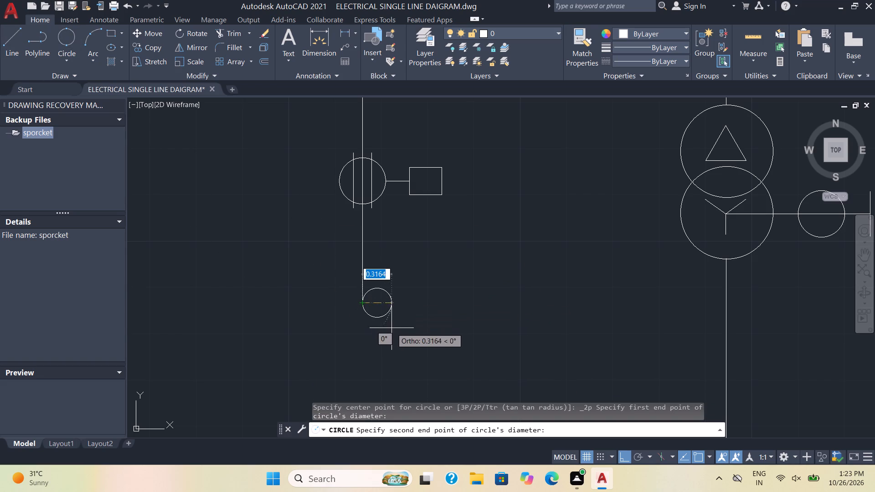
{"action": "key", "text": "1"}
{"action": "key", "text": "Return"}
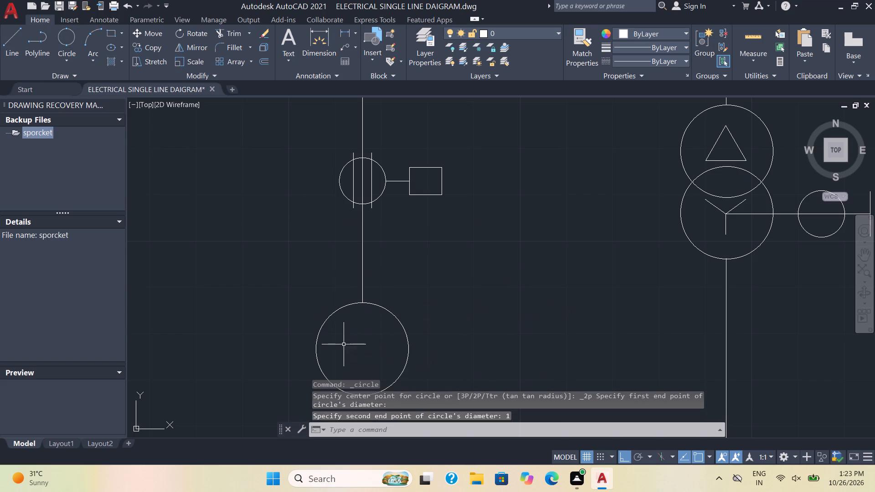
Erase the first feeder's line, circles and boxes below its switch blade.
{"action": "scroll", "coordinate": [417, 309], "scroll_direction": "down", "scroll_amount": 3}
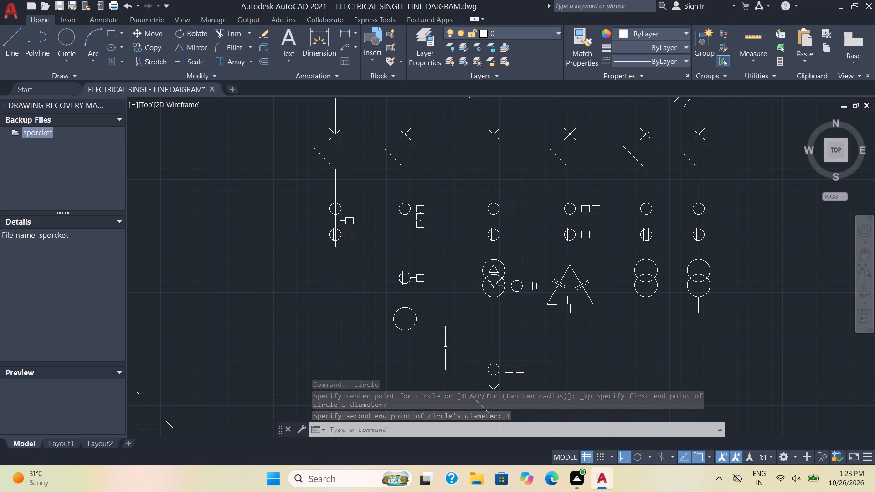
{"action": "left_click", "coordinate": [359, 261]}
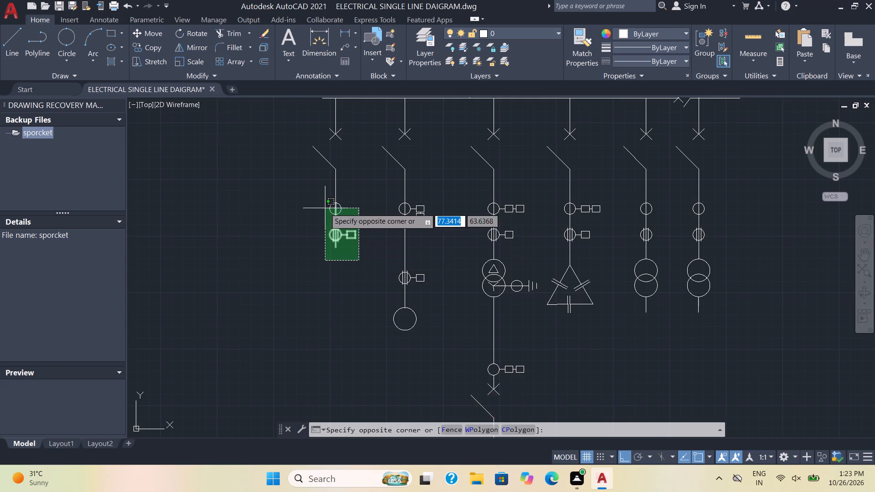
{"action": "left_click", "coordinate": [321, 198]}
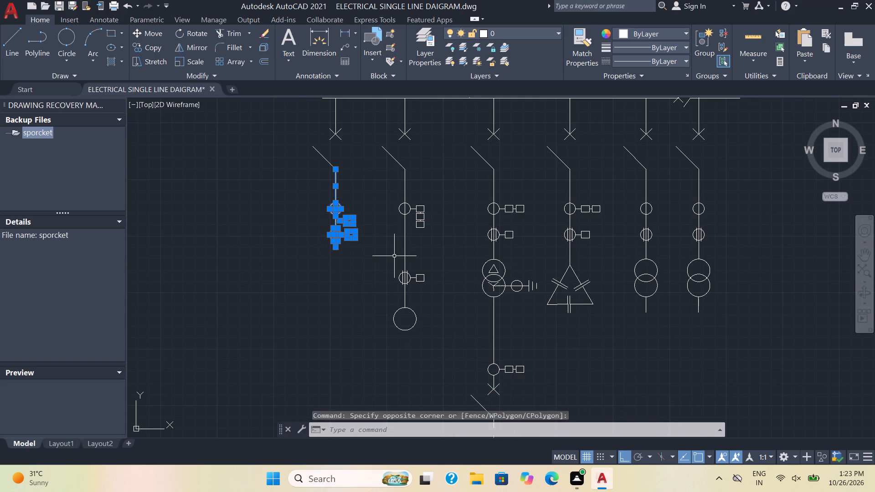
{"action": "key", "text": "Delete"}
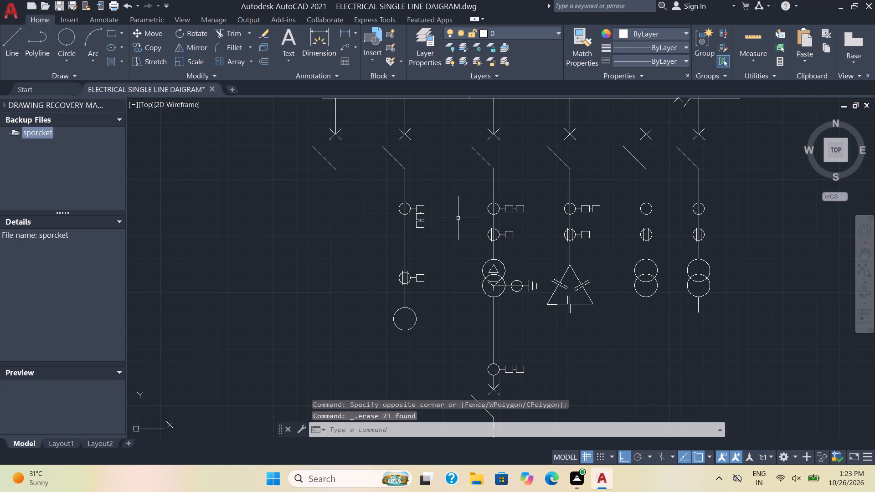
Copy the second feeder's assembly below the switch blade to the lower end of the first feeder's switch blade.
{"action": "left_click", "coordinate": [447, 351]}
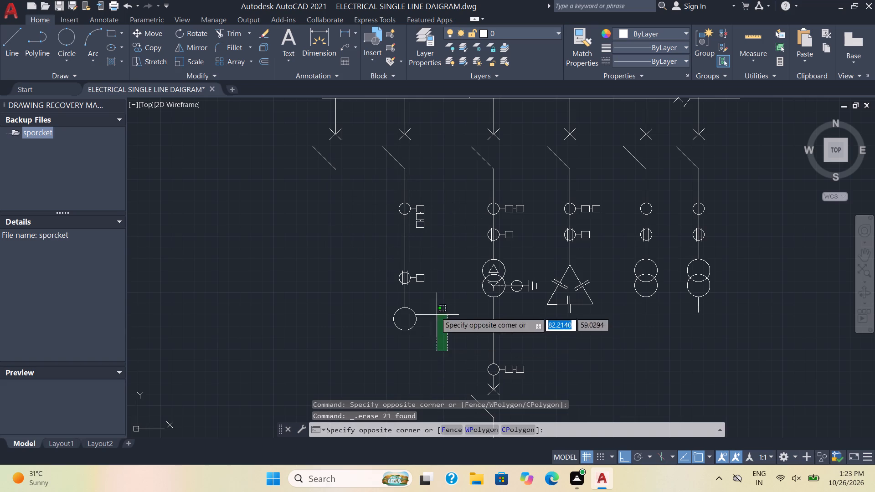
{"action": "left_click", "coordinate": [364, 181]}
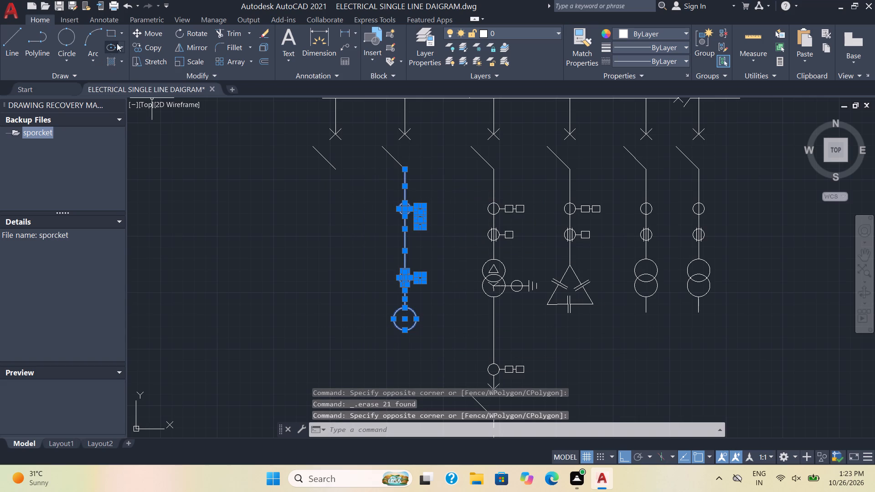
{"action": "left_click", "coordinate": [141, 45]}
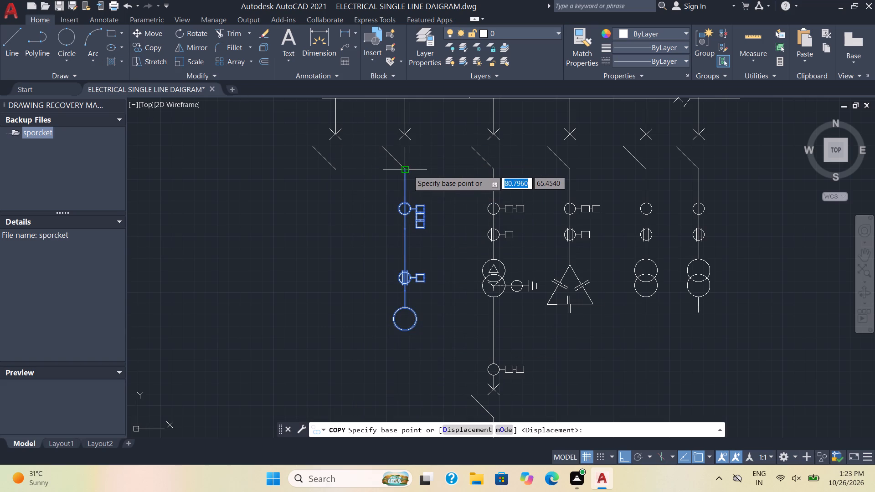
{"action": "left_click", "coordinate": [408, 170]}
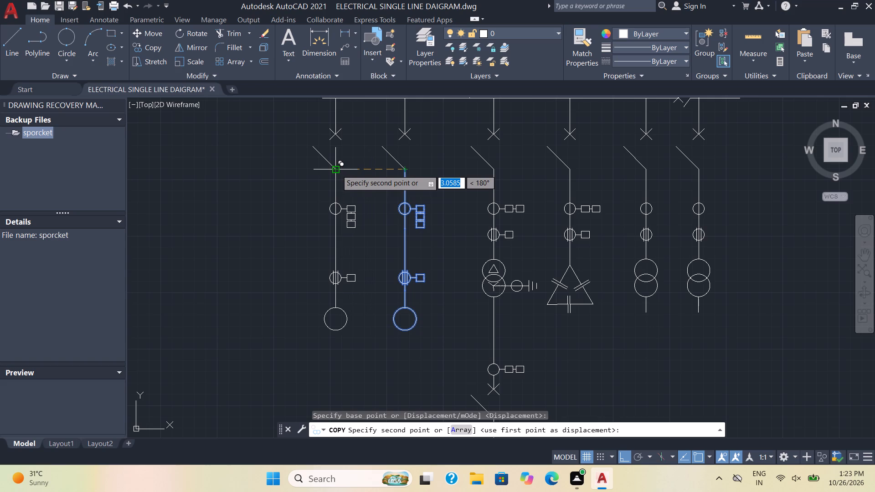
{"action": "left_click", "coordinate": [337, 170]}
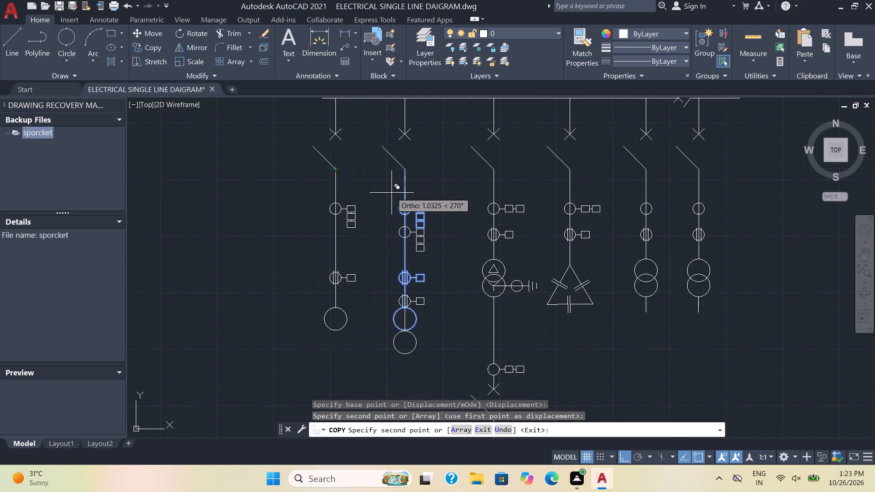
{"action": "key", "text": "Escape"}
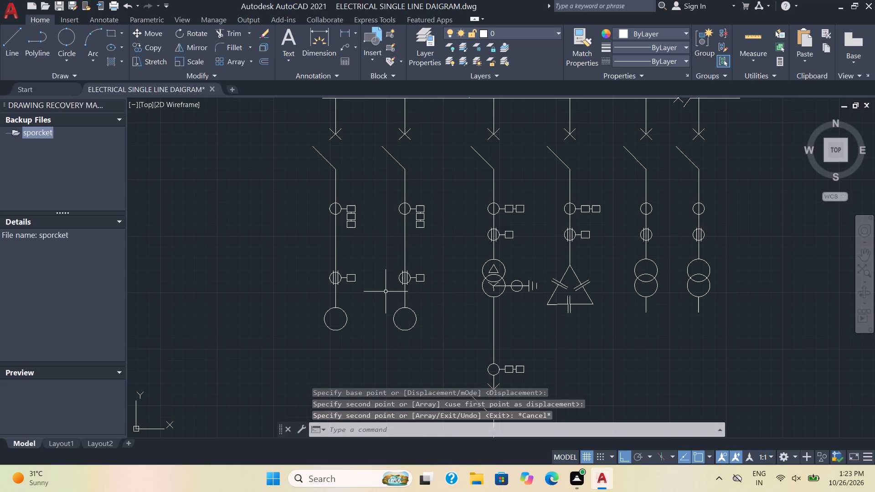
Erase the top box of the three stacked boxes beside the first feeder's upper circle.
{"action": "scroll", "coordinate": [386, 292], "scroll_direction": "down", "scroll_amount": 1}
{"action": "scroll", "coordinate": [521, 332], "scroll_direction": "down", "scroll_amount": 2}
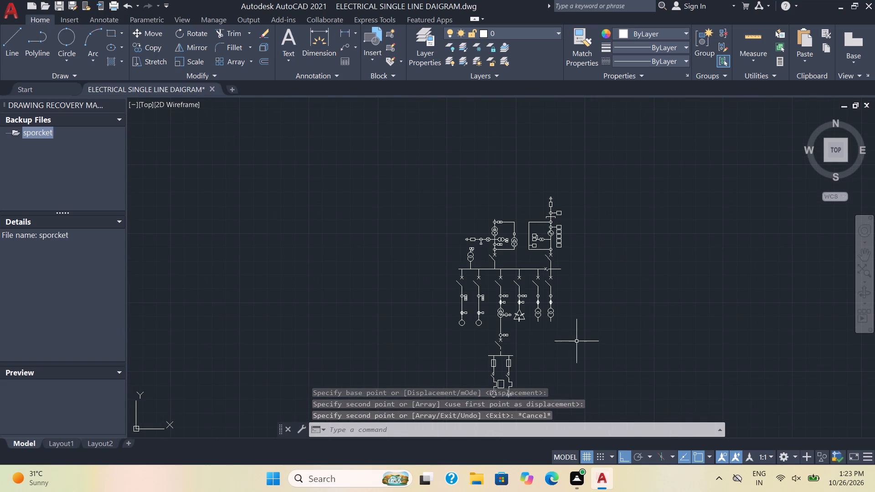
{"action": "middle_click_drag", "start_coordinate": [576, 342], "coordinate": [505, 280]}
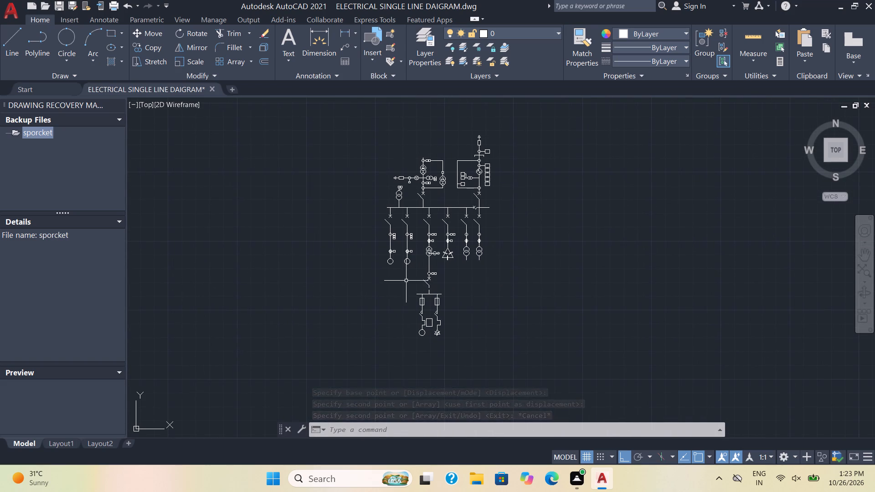
{"action": "scroll", "coordinate": [405, 277], "scroll_direction": "up", "scroll_amount": 3}
{"action": "middle_click_drag", "start_coordinate": [382, 209], "coordinate": [436, 345]}
{"action": "scroll", "coordinate": [444, 313], "scroll_direction": "up", "scroll_amount": 2}
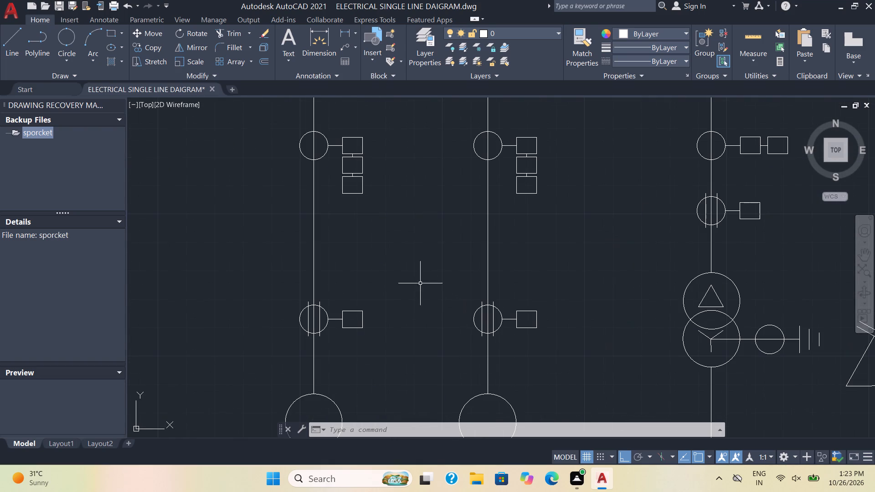
{"action": "left_click", "coordinate": [367, 152]}
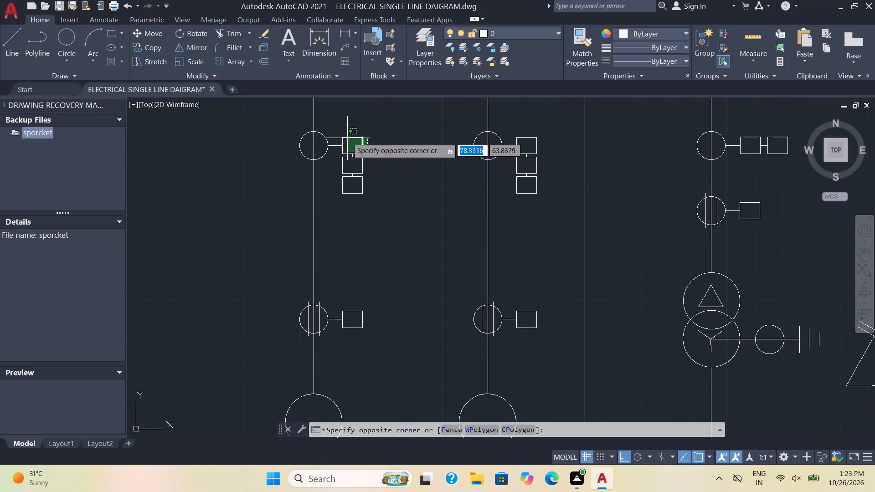
{"action": "left_click", "coordinate": [347, 125]}
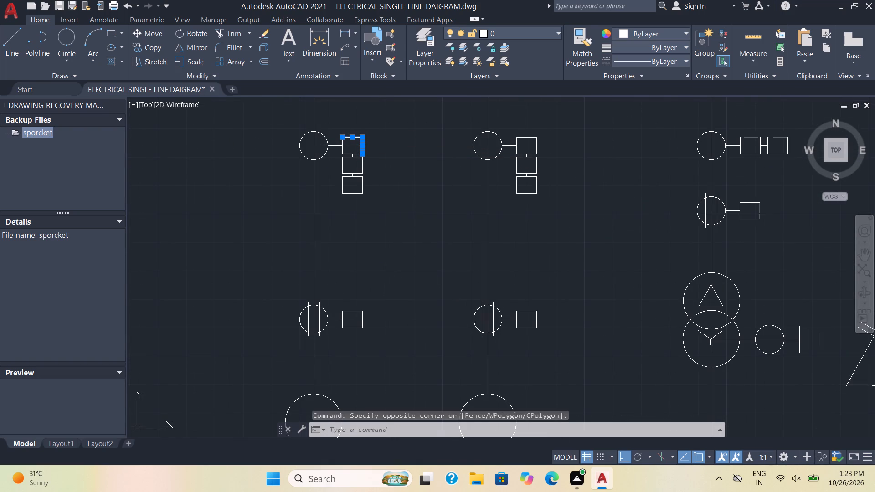
{"action": "left_click", "coordinate": [343, 146]}
{"action": "scroll", "coordinate": [375, 143], "scroll_direction": "up", "scroll_amount": 2}
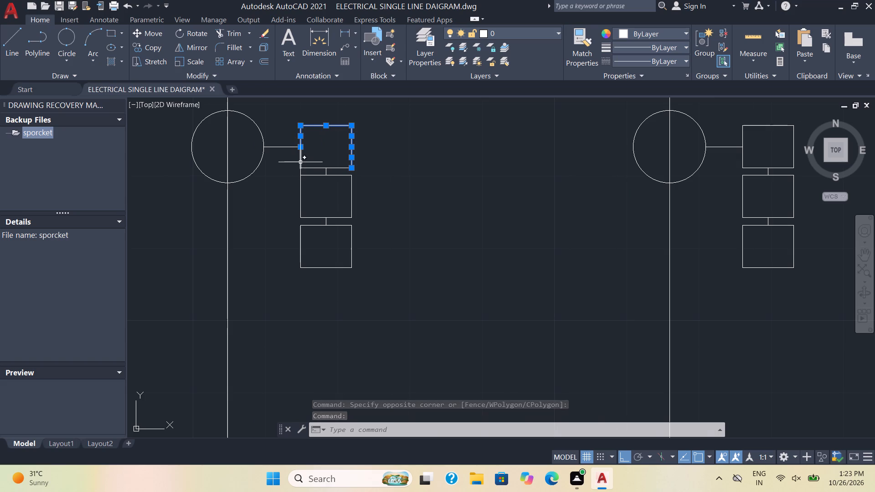
{"action": "left_click", "coordinate": [300, 162]}
{"action": "left_click", "coordinate": [319, 168]}
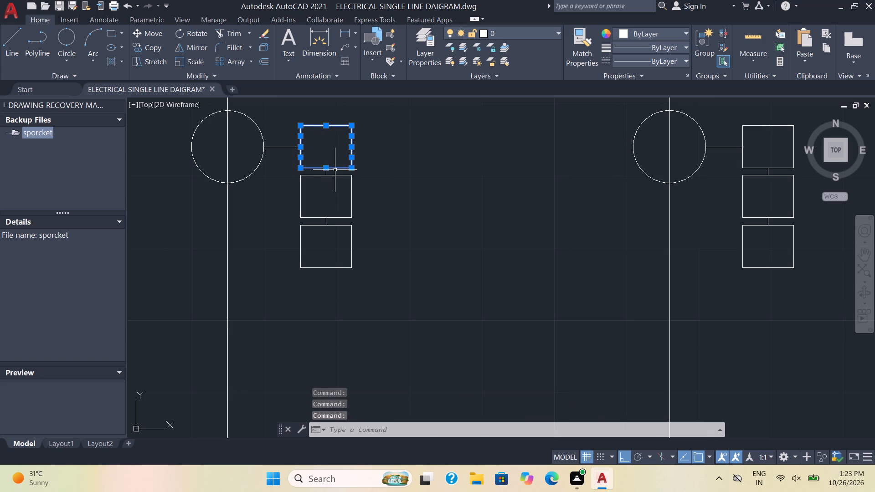
{"action": "key", "text": "Delete"}
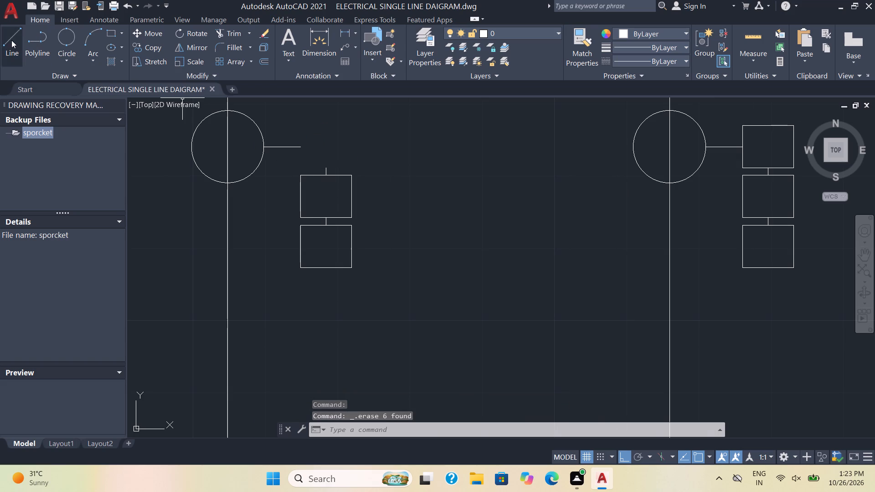
Draw an L-shaped connecting line from the first feeder's upper circle stub across and down to the stub above the two remaining boxes.
{"action": "left_click", "coordinate": [11, 40]}
{"action": "left_click", "coordinate": [299, 146]}
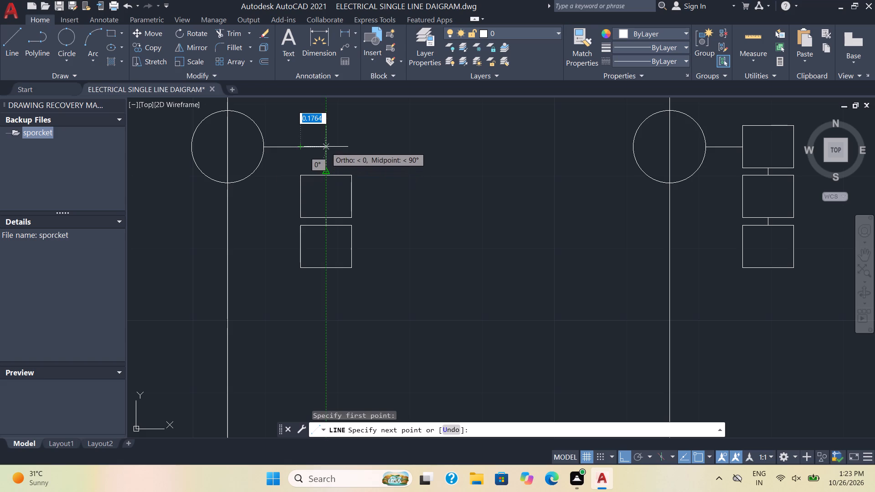
{"action": "left_click", "coordinate": [326, 146]}
{"action": "scroll", "coordinate": [326, 164], "scroll_direction": "up", "scroll_amount": 3}
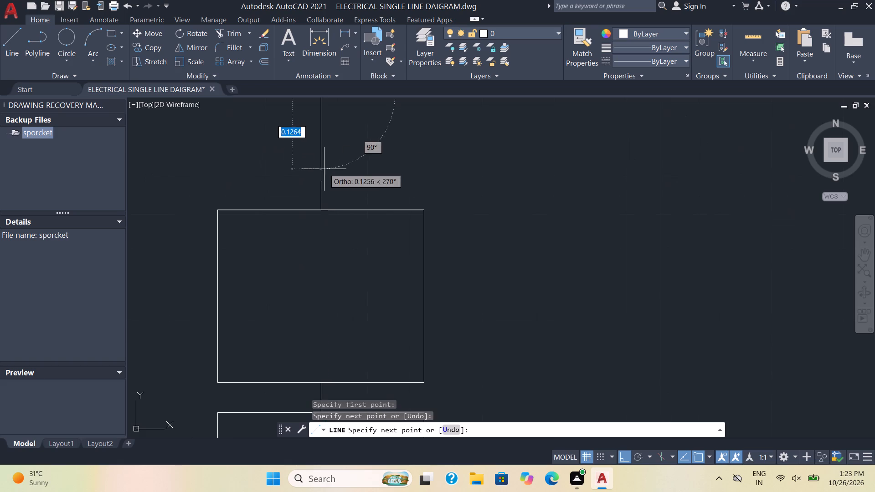
{"action": "left_click", "coordinate": [320, 183]}
{"action": "key", "text": "Escape"}
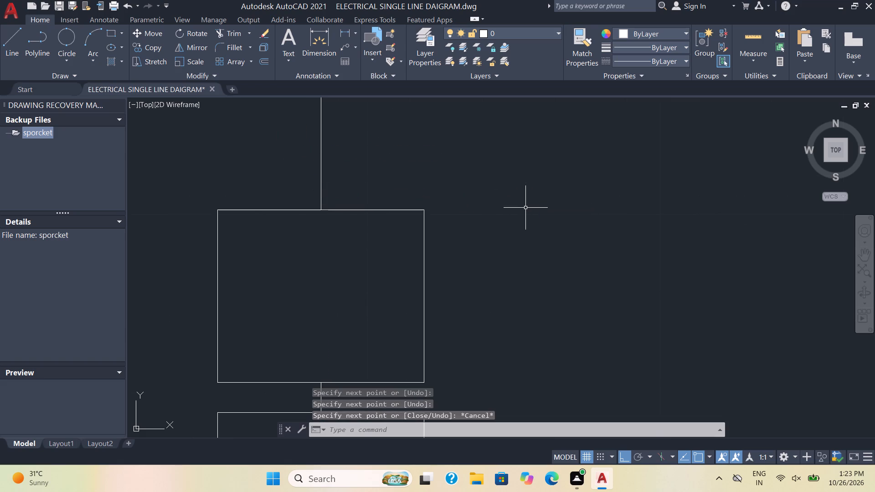
Save the drawing.
{"action": "scroll", "coordinate": [525, 208], "scroll_direction": "down", "scroll_amount": 3}
{"action": "scroll", "coordinate": [555, 263], "scroll_direction": "down", "scroll_amount": 4}
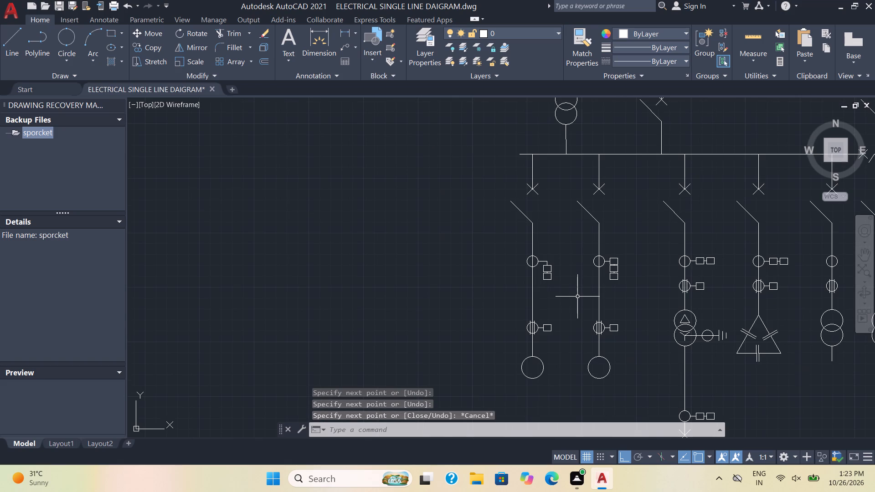
{"action": "scroll", "coordinate": [577, 297], "scroll_direction": "down", "scroll_amount": 1}
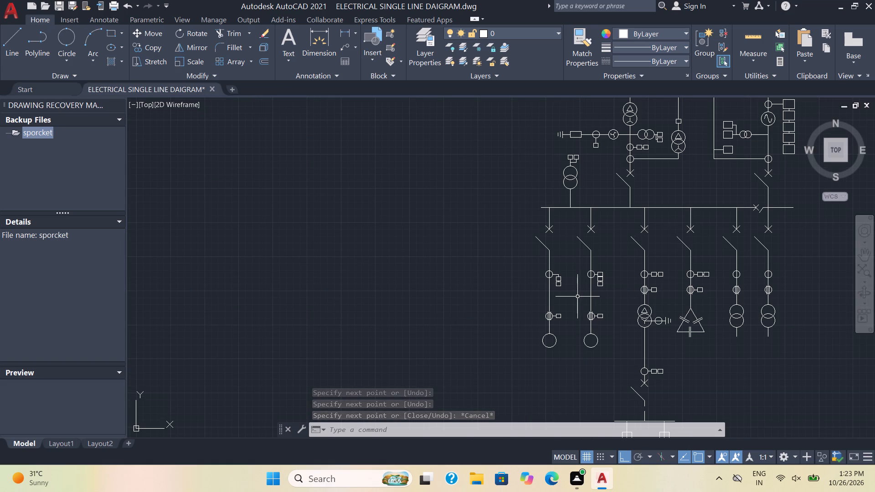
{"action": "key", "text": "ctrl+s"}
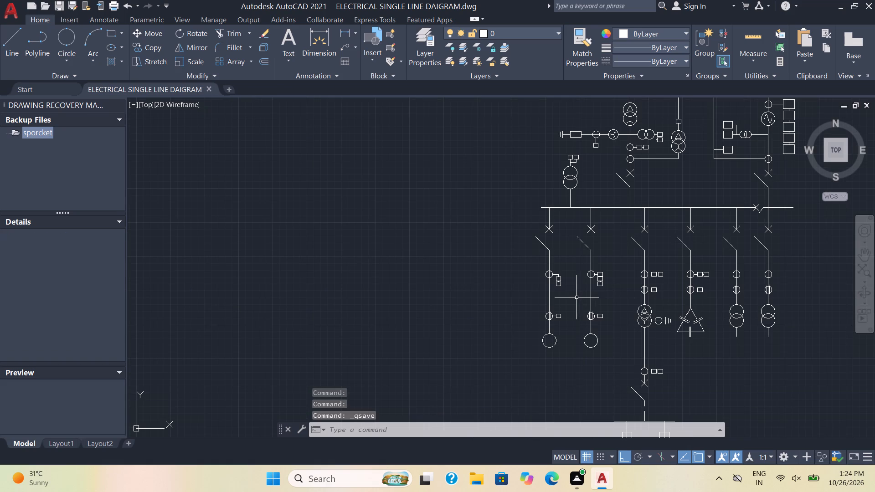
Copy the fuse box, half-circle contact and switch blade from the lower busbar's second branch to the first feeder's top end on the main busbar.
{"action": "scroll", "coordinate": [555, 242], "scroll_direction": "up", "scroll_amount": 1}
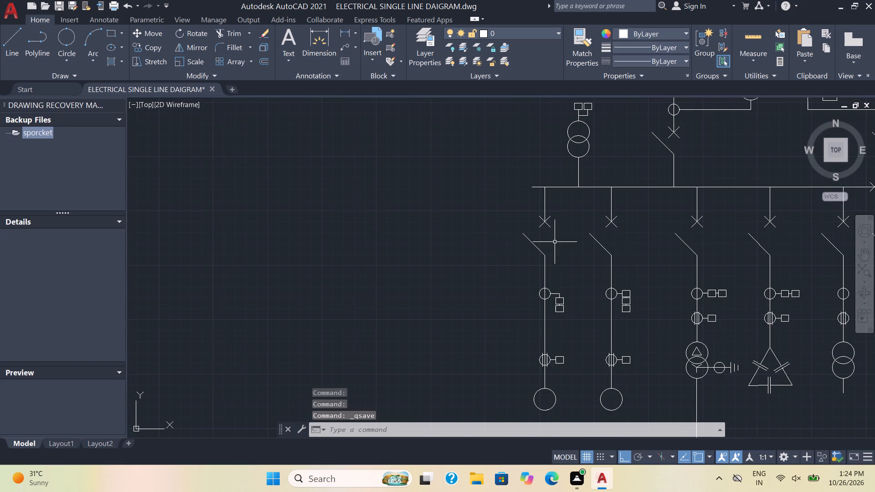
{"action": "middle_click_drag", "start_coordinate": [558, 237], "coordinate": [583, 289]}
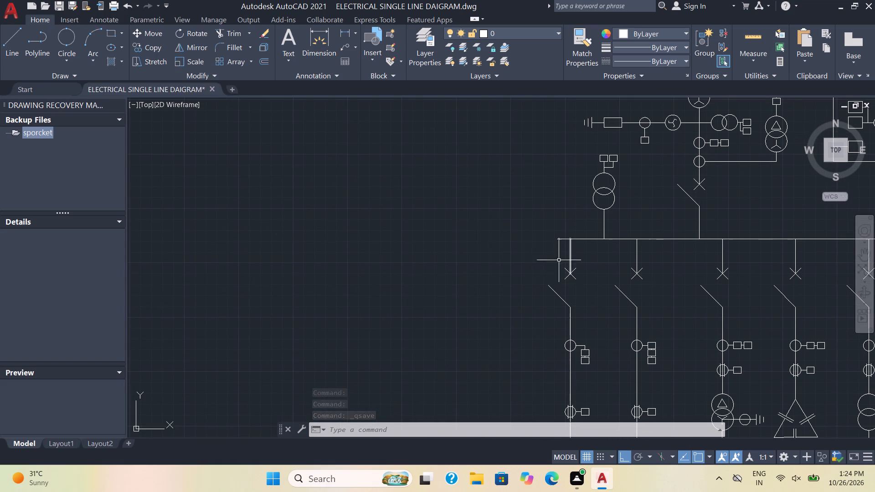
{"action": "scroll", "coordinate": [574, 282], "scroll_direction": "down", "scroll_amount": 1}
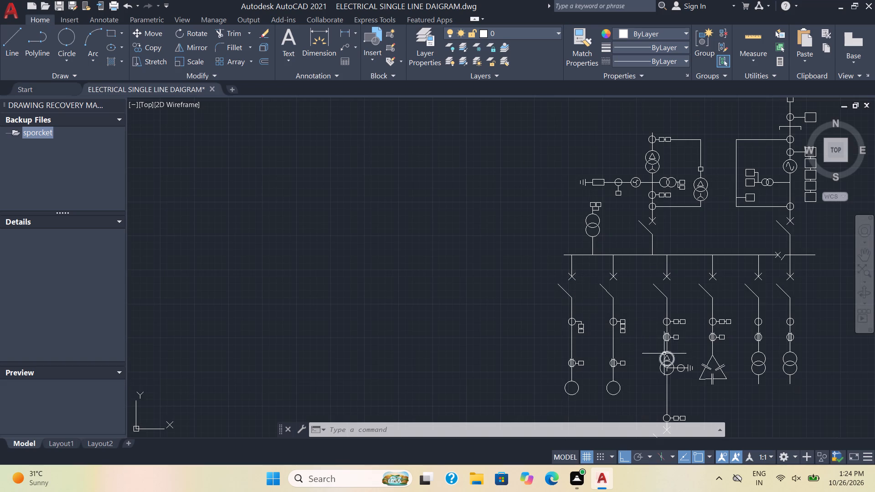
{"action": "scroll", "coordinate": [690, 359], "scroll_direction": "up", "scroll_amount": 1}
{"action": "scroll", "coordinate": [691, 372], "scroll_direction": "down", "scroll_amount": 2}
{"action": "middle_click_drag", "start_coordinate": [698, 407], "coordinate": [697, 377]}
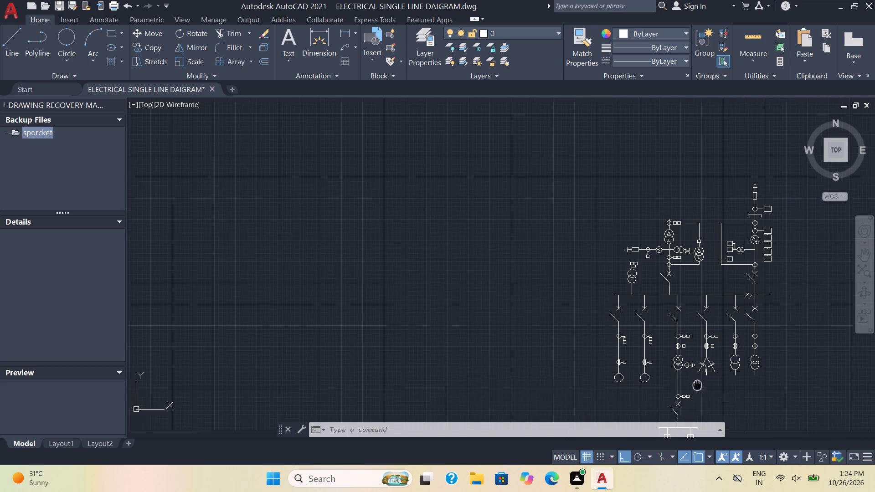
{"action": "middle_click_drag", "start_coordinate": [697, 377], "coordinate": [676, 270]}
{"action": "scroll", "coordinate": [658, 319], "scroll_direction": "up", "scroll_amount": 2}
{"action": "middle_click_drag", "start_coordinate": [725, 353], "coordinate": [722, 338]}
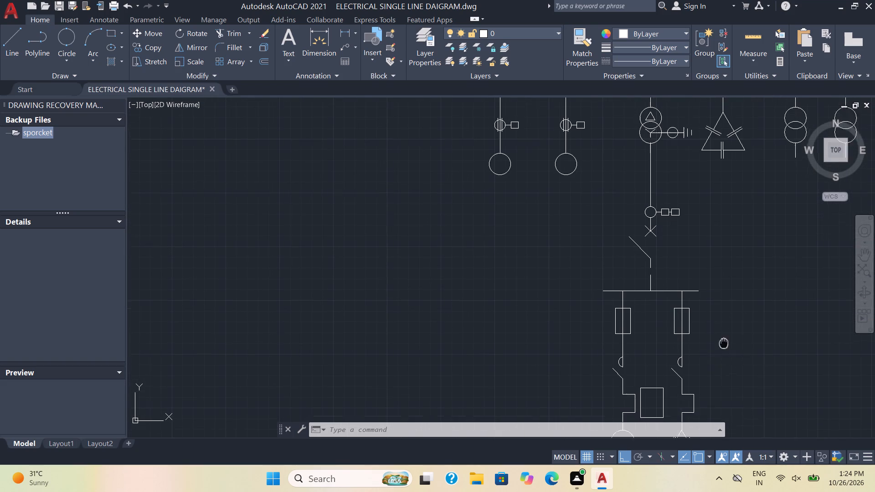
{"action": "middle_click_drag", "start_coordinate": [722, 338], "coordinate": [716, 316]}
{"action": "left_click", "coordinate": [705, 348]}
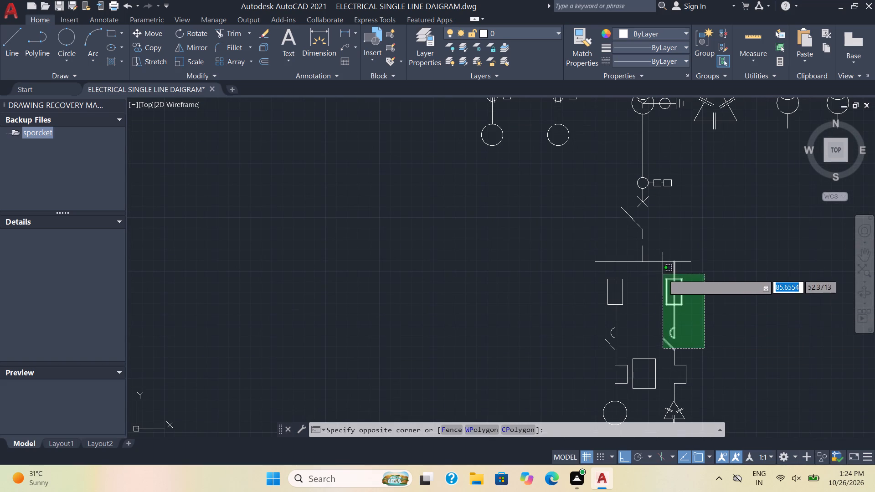
{"action": "left_click", "coordinate": [660, 272]}
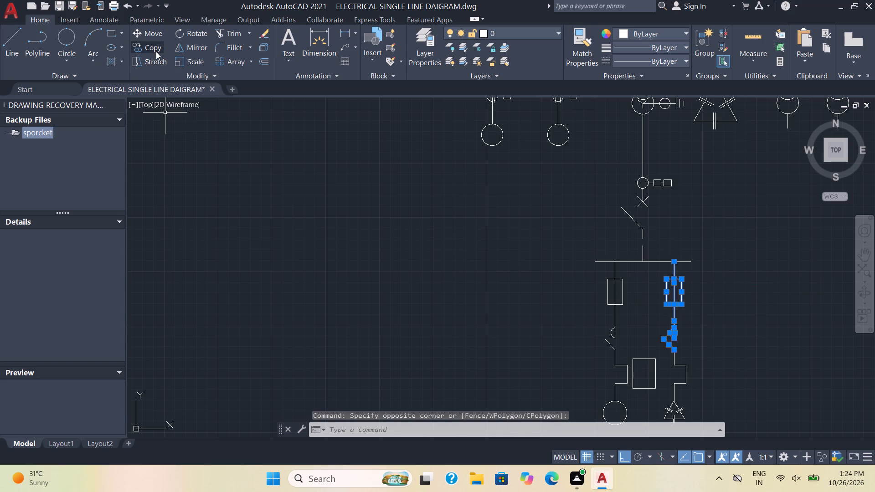
{"action": "left_click", "coordinate": [156, 51]}
{"action": "left_click", "coordinate": [674, 261]}
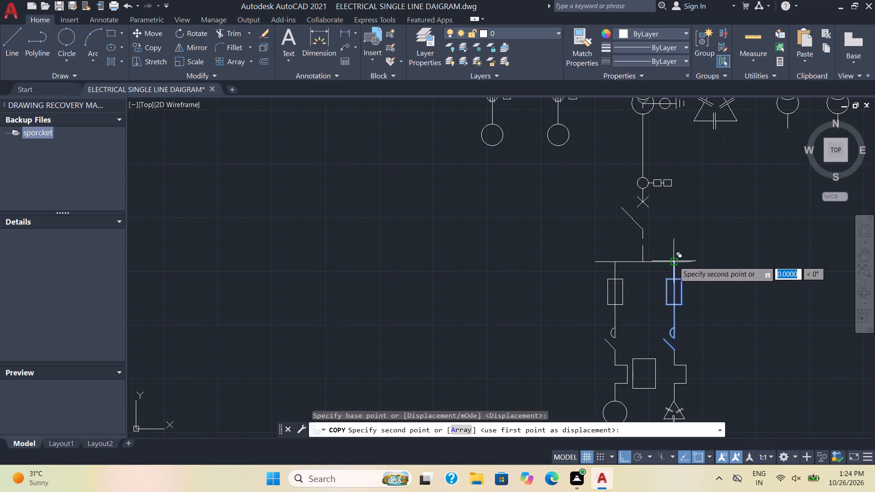
{"action": "scroll", "coordinate": [386, 208], "scroll_direction": "down", "scroll_amount": 2}
{"action": "middle_click_drag", "start_coordinate": [385, 198], "coordinate": [465, 439]}
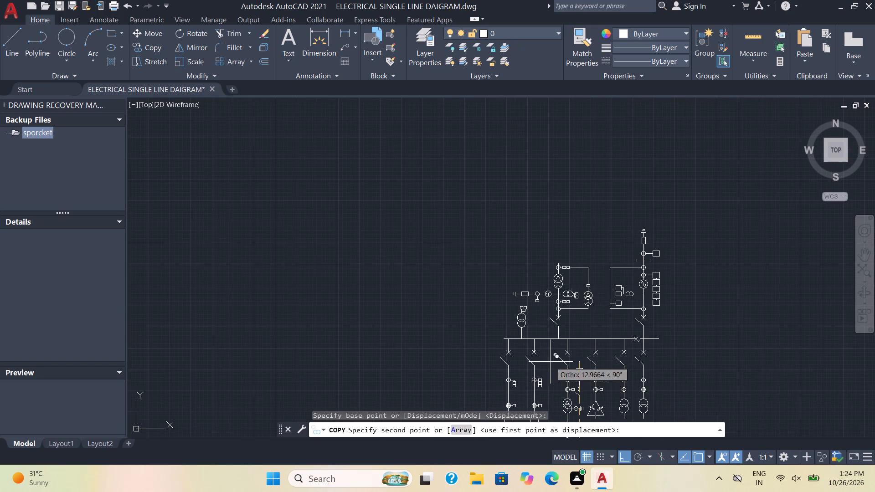
{"action": "scroll", "coordinate": [529, 336], "scroll_direction": "up", "scroll_amount": 2}
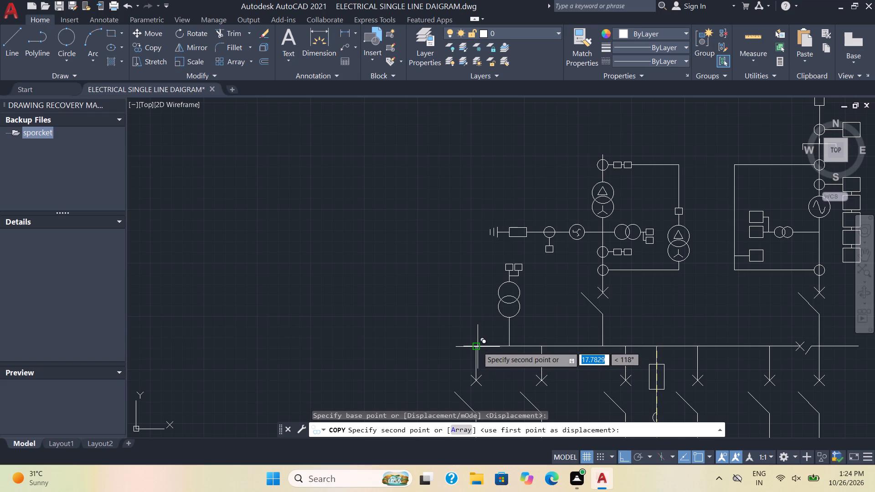
{"action": "left_click", "coordinate": [478, 347]}
{"action": "scroll", "coordinate": [499, 375], "scroll_direction": "down", "scroll_amount": 1}
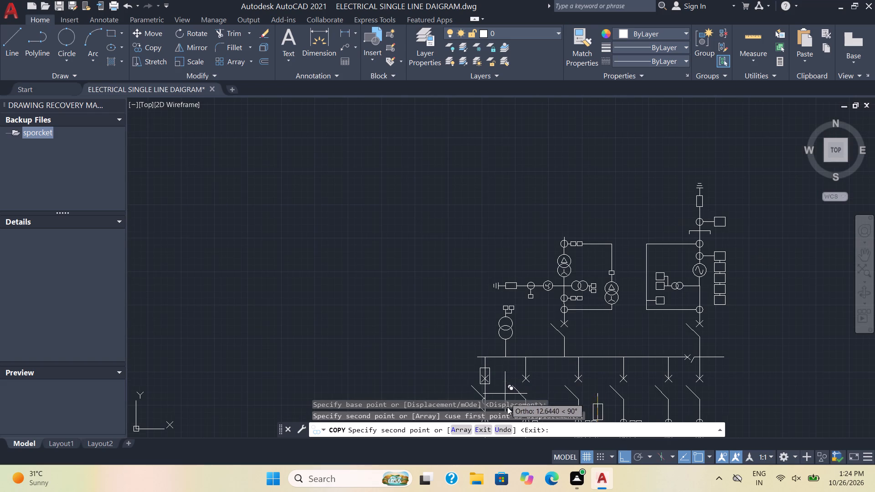
{"action": "middle_click_drag", "start_coordinate": [474, 296], "coordinate": [451, 203]}
{"action": "key", "text": "Escape"}
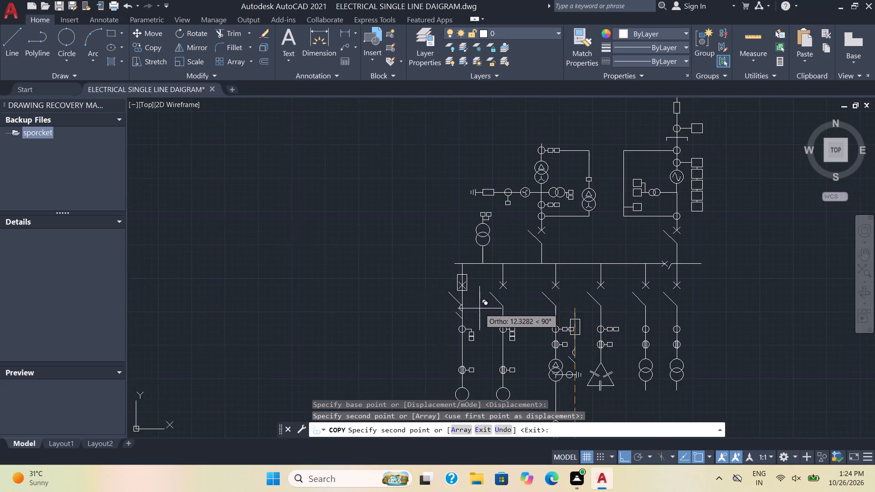
{"action": "scroll", "coordinate": [480, 308], "scroll_direction": "up", "scroll_amount": 3}
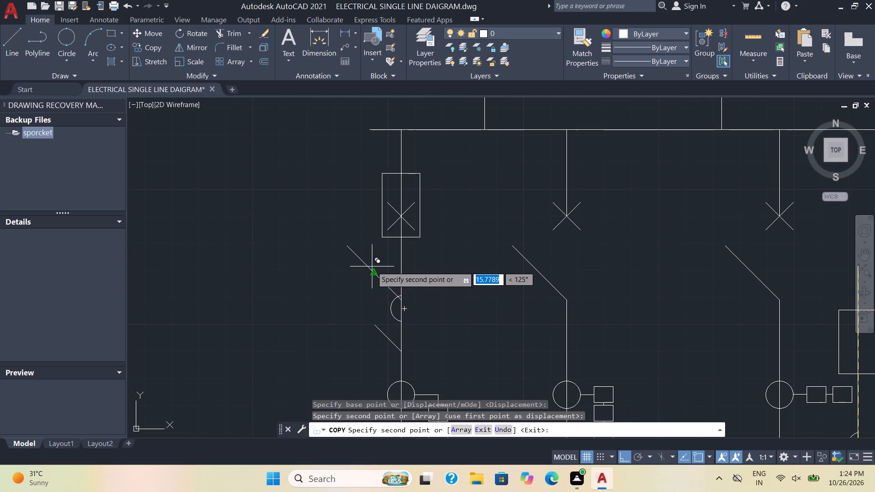
{"action": "key", "text": "grave"}
{"action": "key", "text": "Escape"}
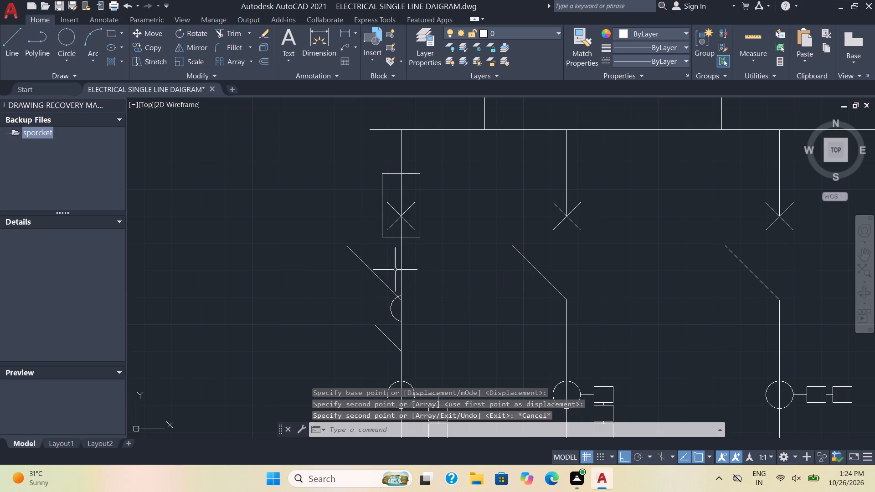
Erase the first feeder's original switch blade, cross symbol, vertical line below the blade and overlapping vertical lines through the fuse box.
{"action": "left_click", "coordinate": [381, 278]}
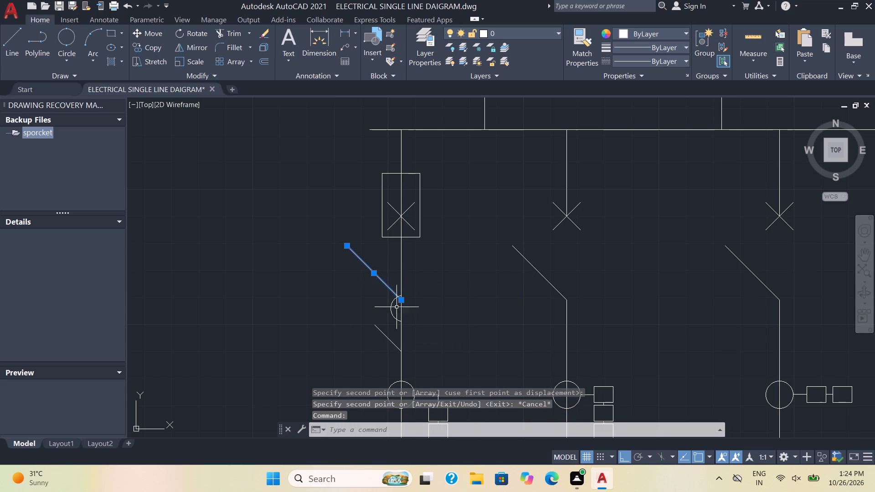
{"action": "key", "text": "Delete"}
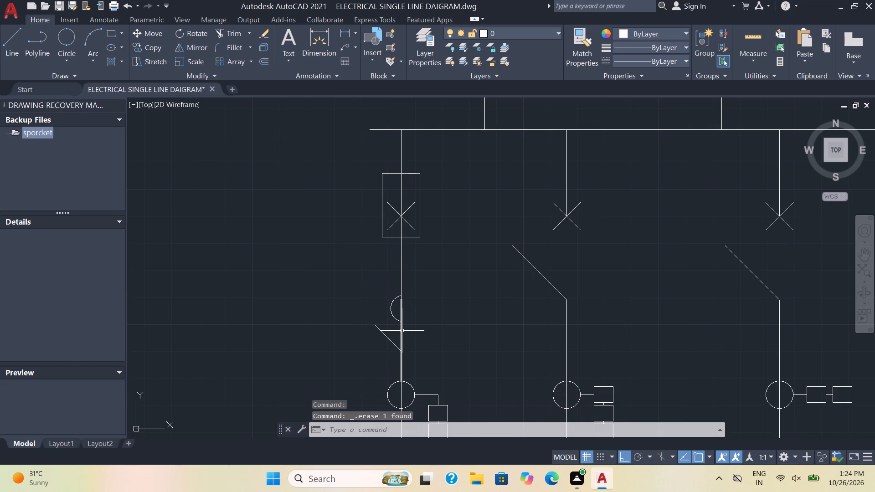
{"action": "left_click", "coordinate": [402, 331]}
{"action": "key", "text": "Delete"}
{"action": "left_click", "coordinate": [407, 209]}
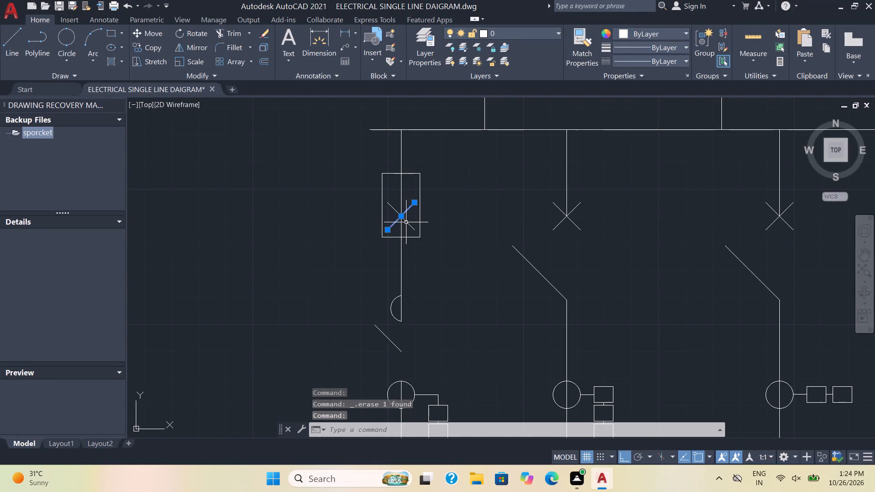
{"action": "left_click", "coordinate": [406, 222]}
{"action": "key", "text": "Delete"}
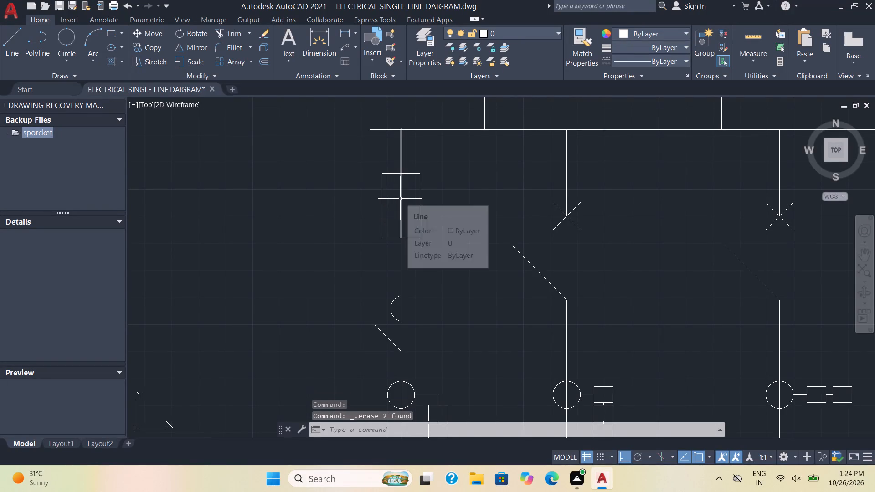
{"action": "left_click", "coordinate": [400, 199]}
{"action": "key", "text": "Delete"}
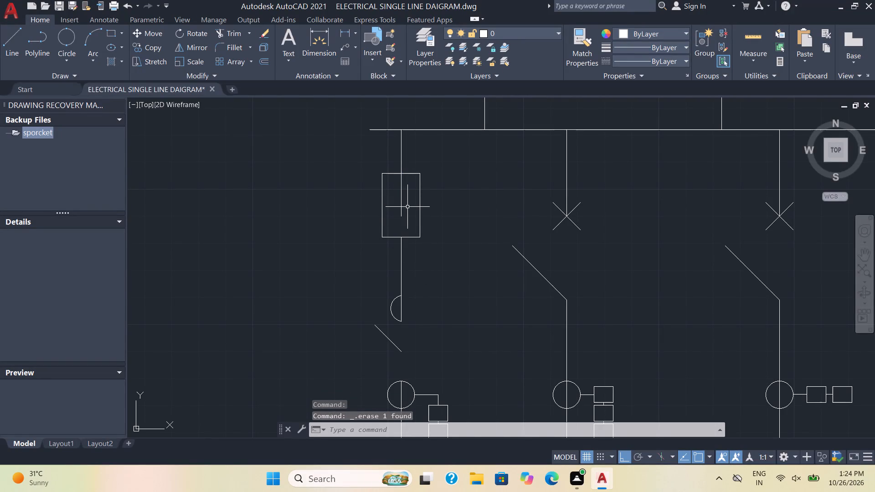
{"action": "left_click", "coordinate": [401, 193]}
{"action": "key", "text": "Delete"}
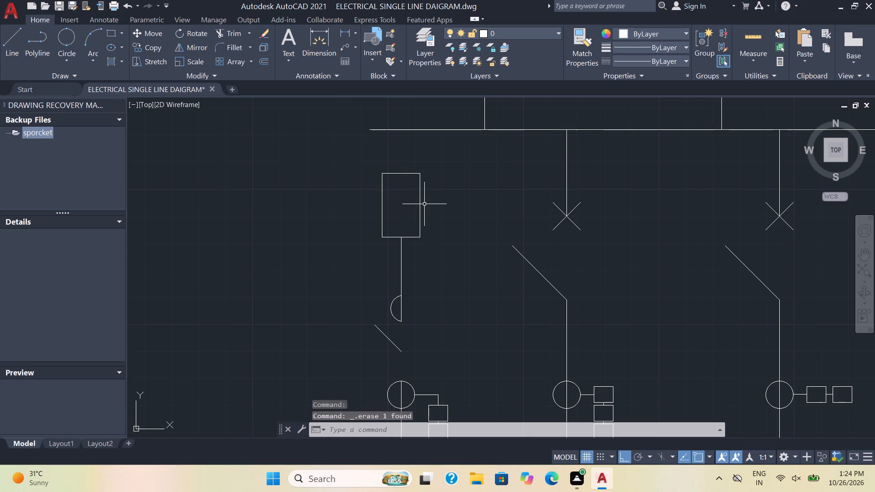
Draw a vertical line from the fuse box's bottom midpoint up past the main busbar and trim the part above the busbar.
{"action": "left_click", "coordinate": [2, 36]}
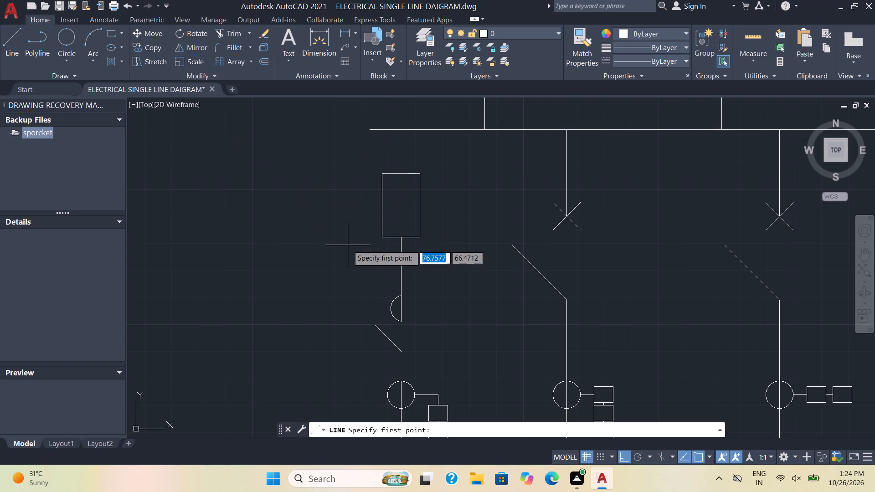
{"action": "left_click", "coordinate": [402, 238]}
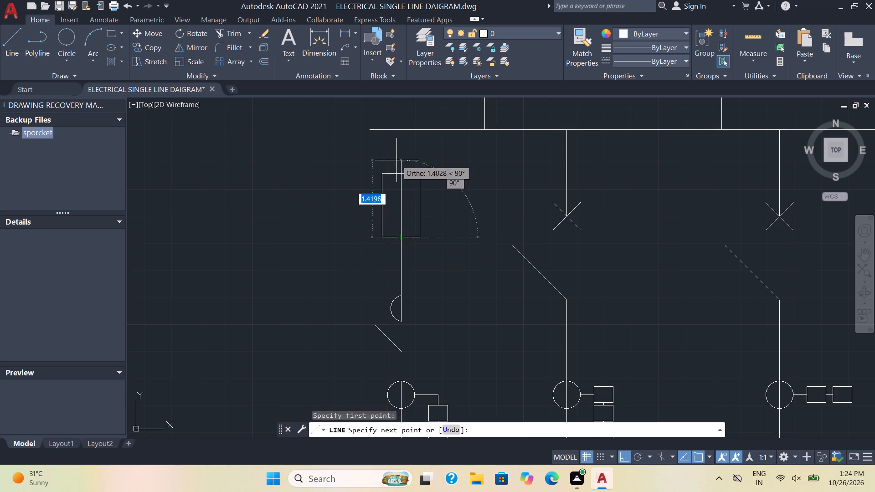
{"action": "left_click", "coordinate": [400, 117]}
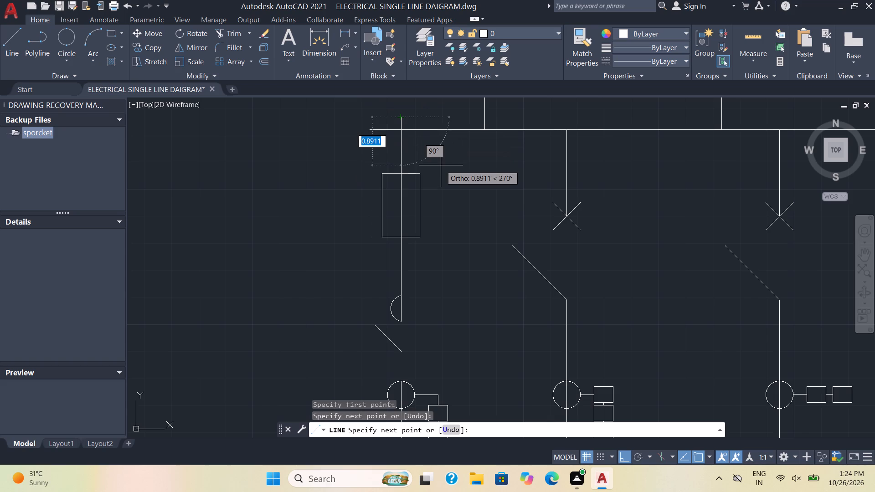
{"action": "key", "text": "Escape"}
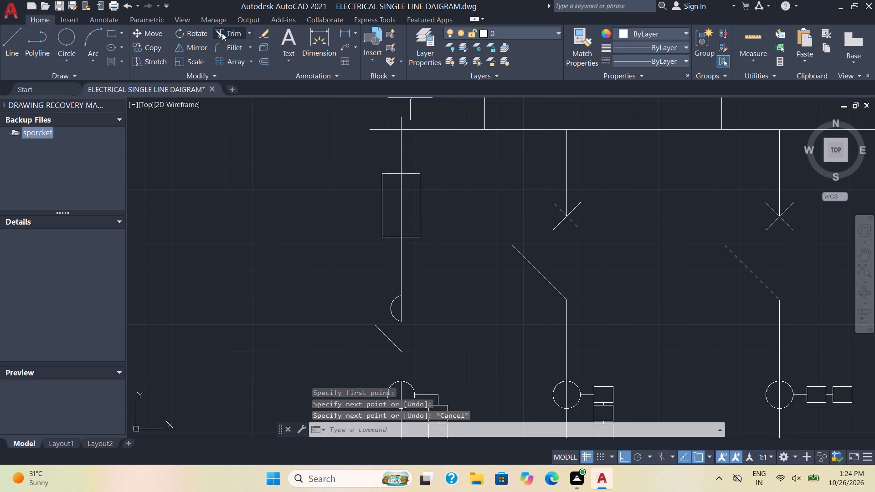
{"action": "left_click", "coordinate": [231, 32]}
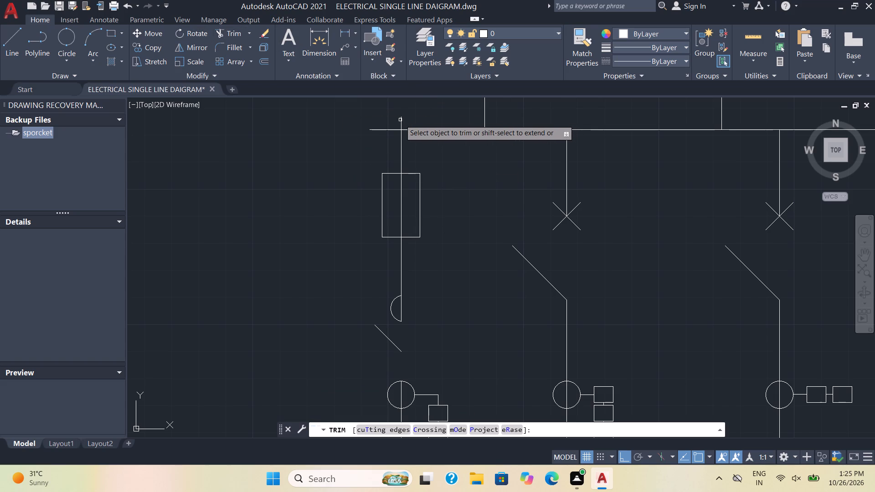
{"action": "left_click", "coordinate": [400, 120]}
{"action": "key", "text": "Escape"}
Draw a vertical line from the lower end of the first feeder's copied switch blade to the top of its upper circle.
{"action": "left_click", "coordinate": [19, 47]}
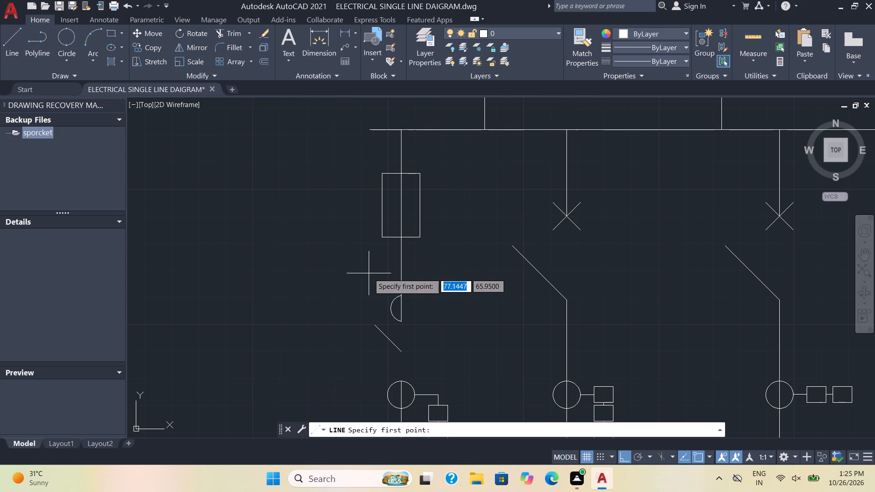
{"action": "middle_click_drag", "start_coordinate": [469, 308], "coordinate": [463, 196]}
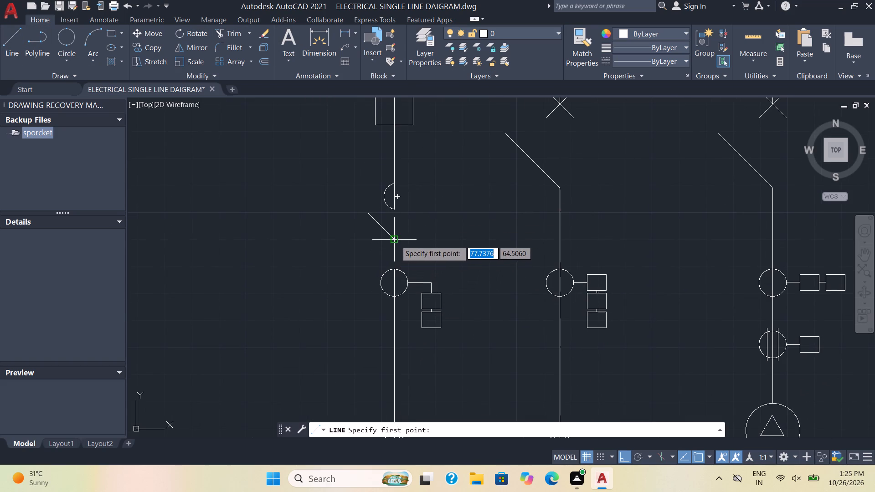
{"action": "left_click", "coordinate": [396, 241]}
{"action": "left_click", "coordinate": [395, 267]}
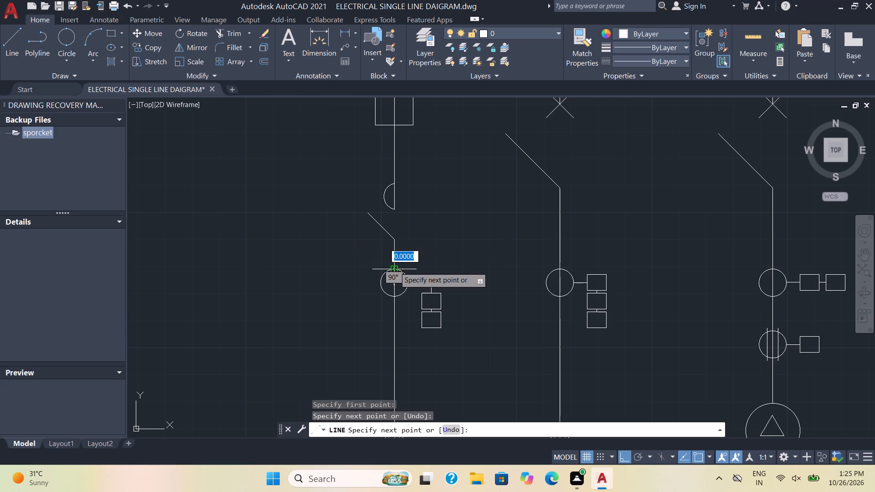
Save the drawing with the first feeder's connecting line finished.
{"action": "key", "text": "Escape"}
{"action": "scroll", "coordinate": [484, 278], "scroll_direction": "down", "scroll_amount": 3}
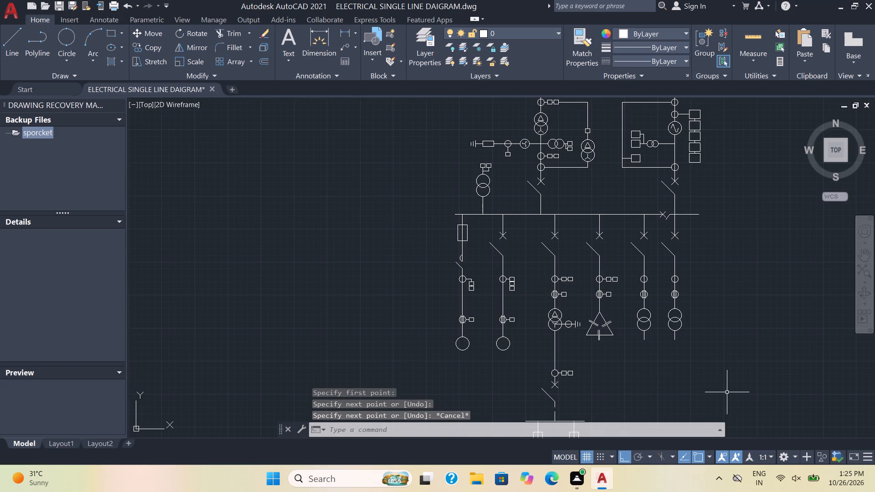
{"action": "scroll", "coordinate": [727, 392], "scroll_direction": "down", "scroll_amount": 1}
{"action": "middle_click_drag", "start_coordinate": [727, 392], "coordinate": [553, 347]}
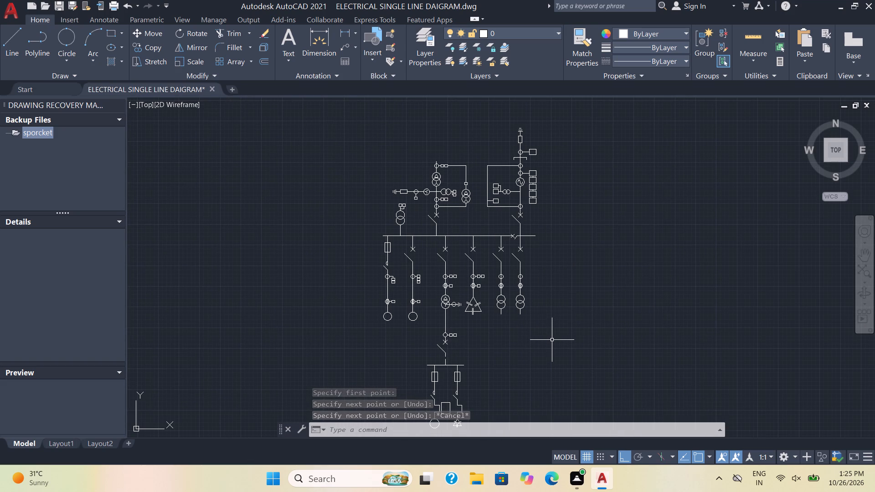
{"action": "key", "text": "ctrl+s"}
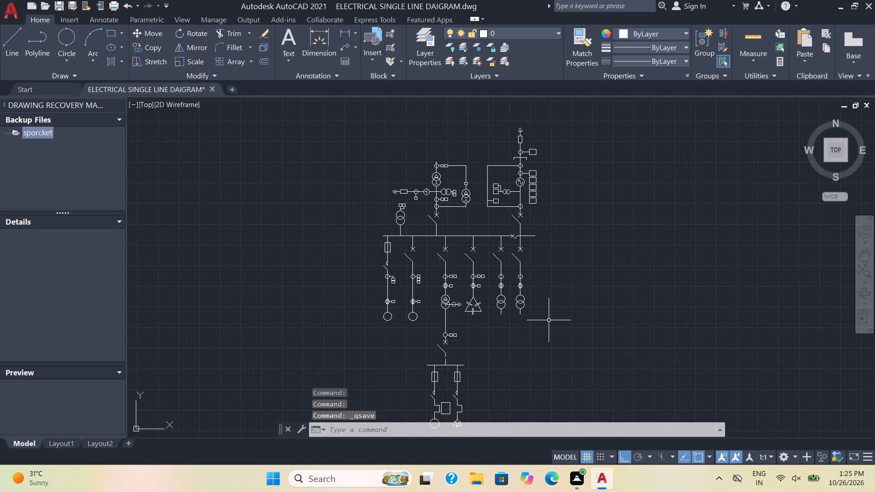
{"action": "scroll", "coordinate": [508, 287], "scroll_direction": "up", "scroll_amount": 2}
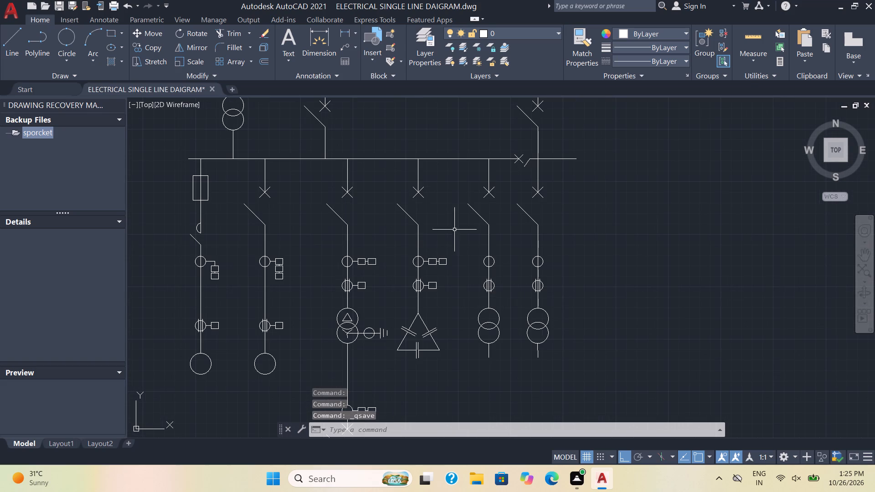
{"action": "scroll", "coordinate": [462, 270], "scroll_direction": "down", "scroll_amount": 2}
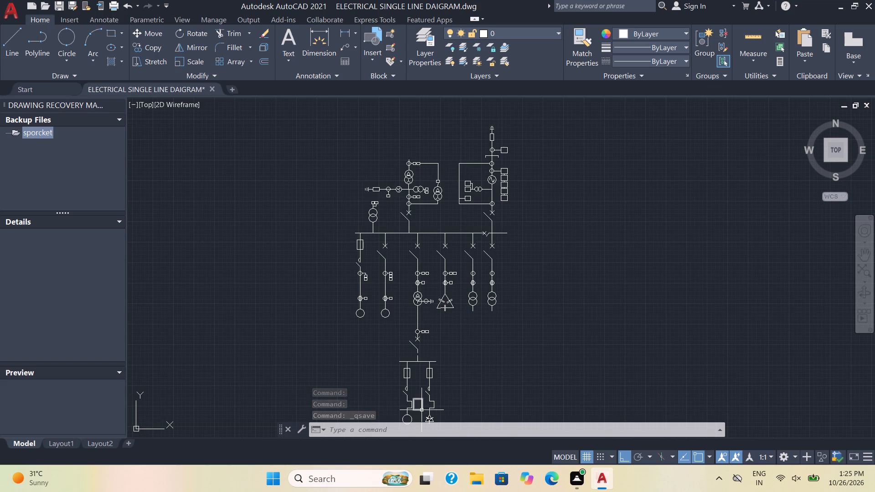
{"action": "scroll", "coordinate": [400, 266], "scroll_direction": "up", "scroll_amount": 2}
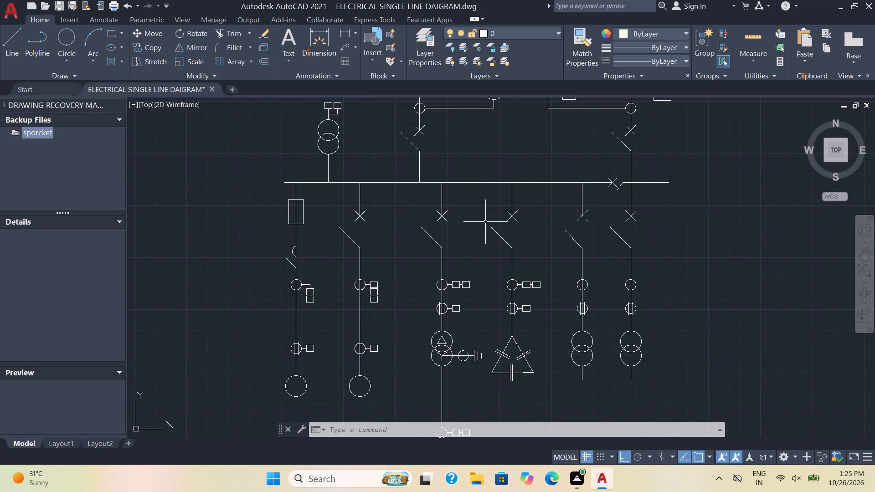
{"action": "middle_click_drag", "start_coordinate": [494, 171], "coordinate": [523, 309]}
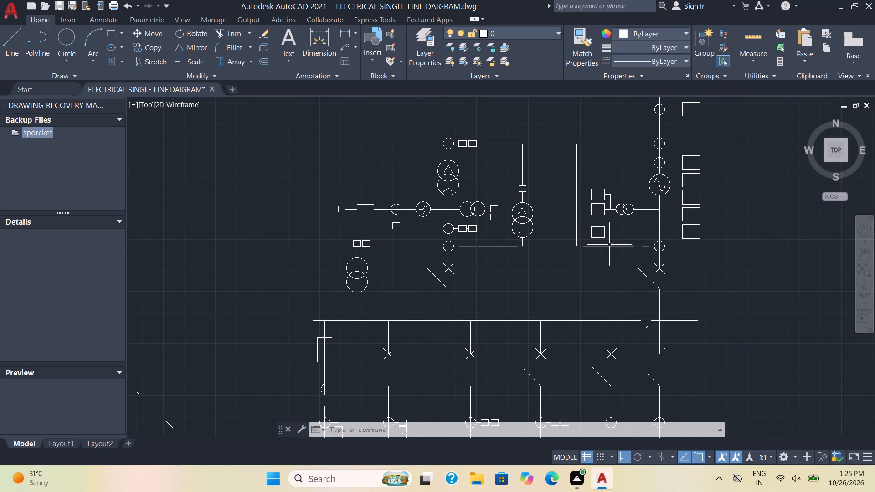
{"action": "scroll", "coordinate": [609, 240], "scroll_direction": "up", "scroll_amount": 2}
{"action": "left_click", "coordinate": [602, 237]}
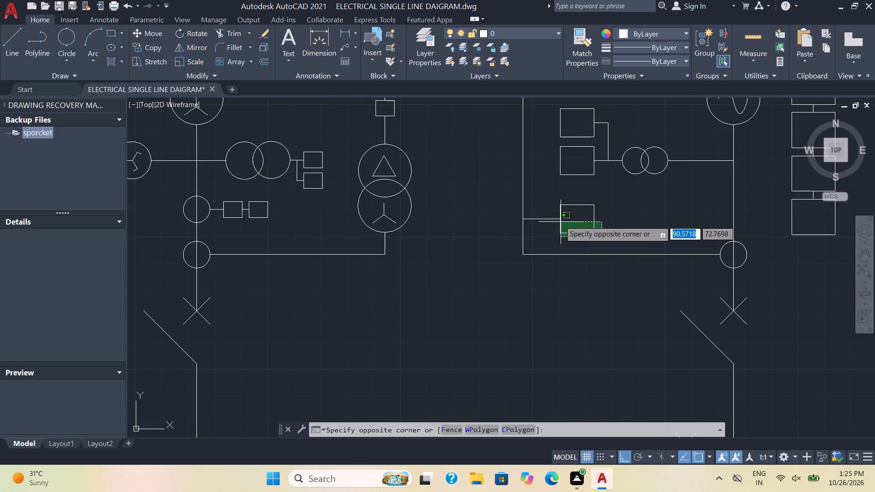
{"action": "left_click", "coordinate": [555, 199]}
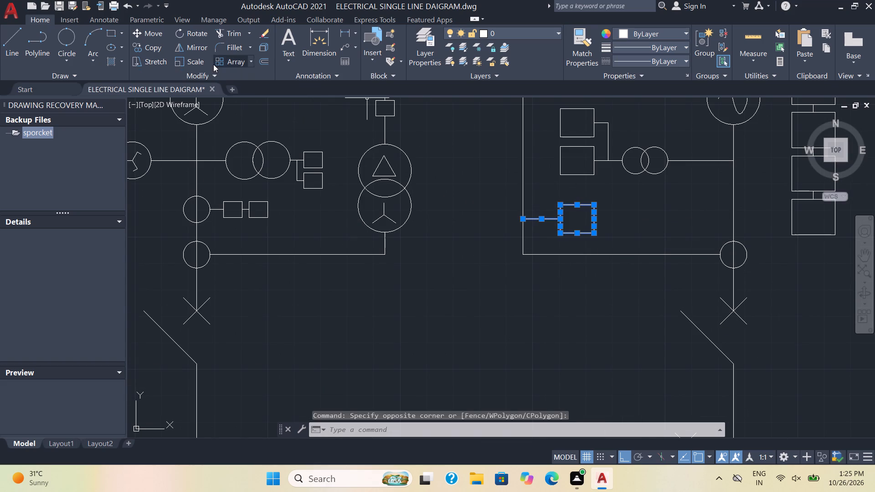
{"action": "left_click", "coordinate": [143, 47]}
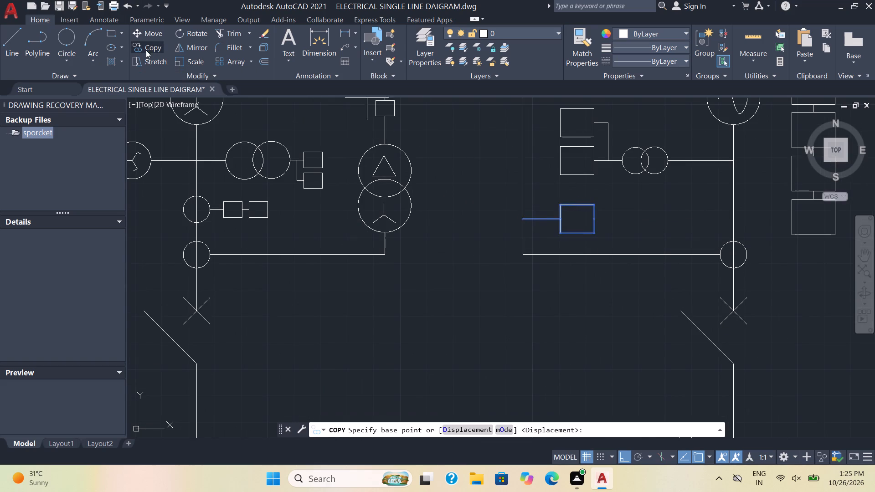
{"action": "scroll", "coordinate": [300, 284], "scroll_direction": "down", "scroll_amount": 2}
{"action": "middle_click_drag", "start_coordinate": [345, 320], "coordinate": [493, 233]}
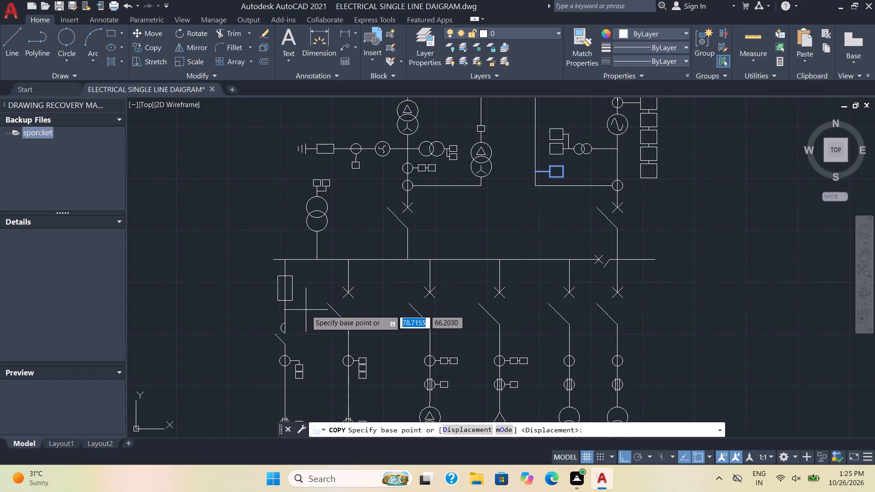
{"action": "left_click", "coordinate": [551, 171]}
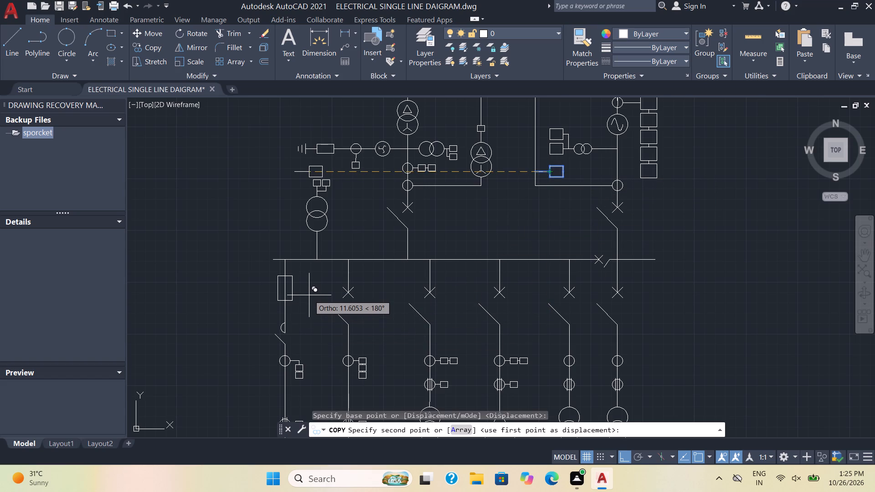
Turn off Ortho mode.
{"action": "left_click", "coordinate": [623, 455]}
{"action": "key", "text": "Escape"}
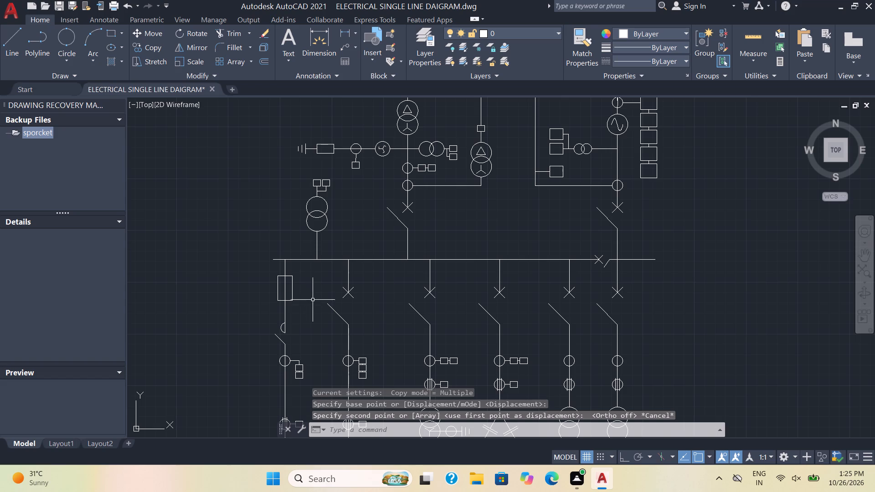
Scale down the first feeder's fuse box, vertical line and half-circle contact from the line's top end on the main busbar.
{"action": "left_click", "coordinate": [302, 313]}
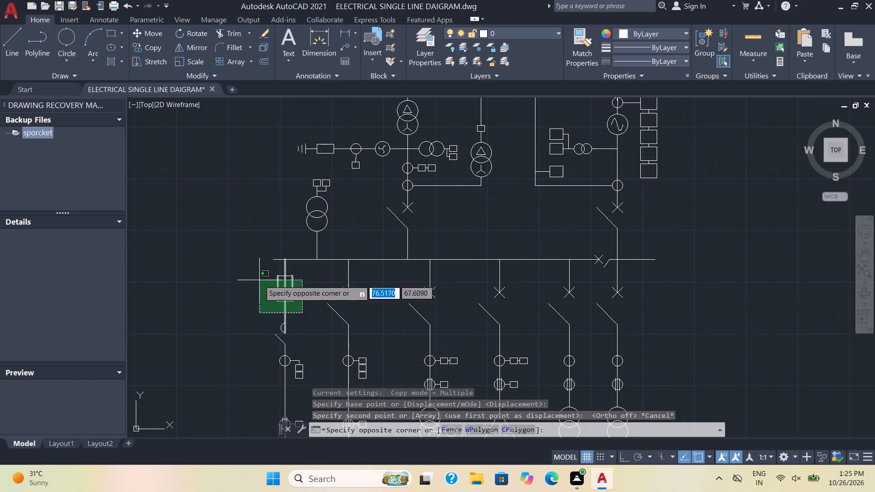
{"action": "left_click", "coordinate": [261, 271]}
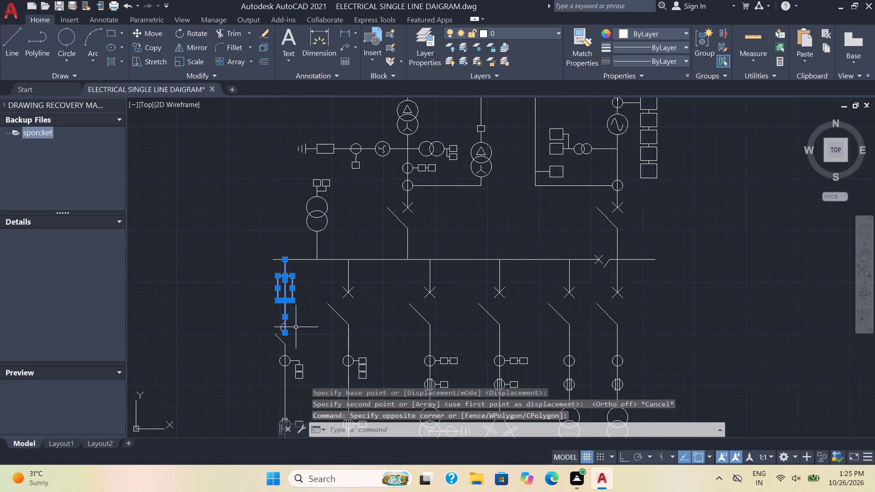
{"action": "scroll", "coordinate": [296, 328], "scroll_direction": "up", "scroll_amount": 2}
{"action": "left_click", "coordinate": [258, 329]}
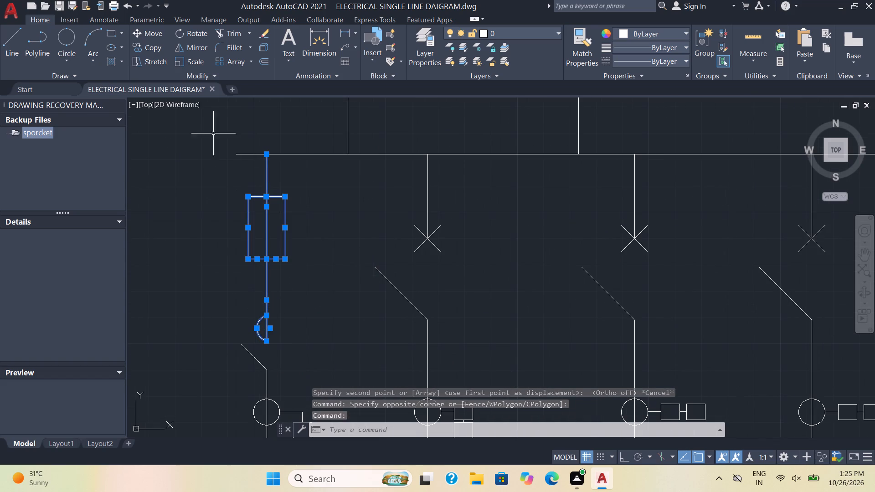
{"action": "left_click", "coordinate": [186, 65]}
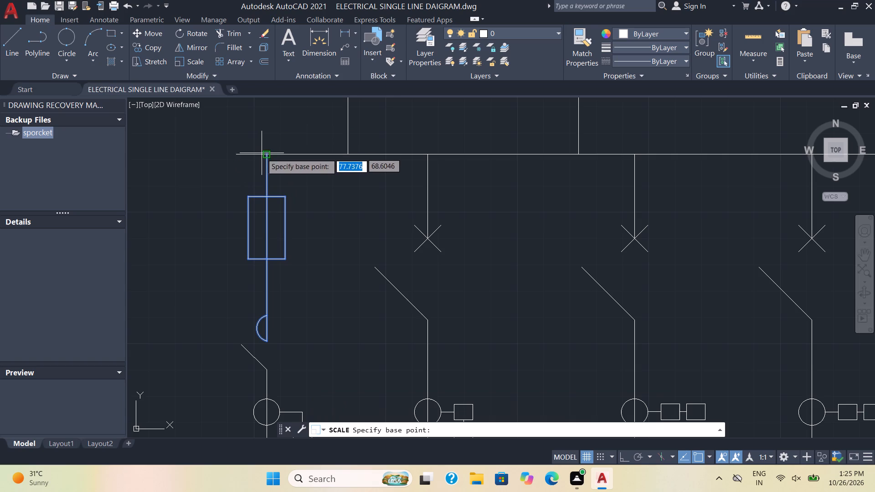
{"action": "left_click", "coordinate": [265, 156]}
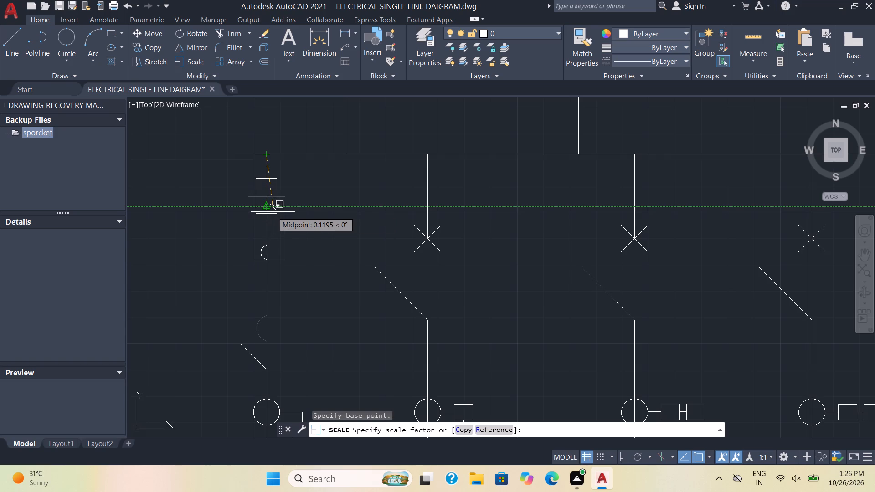
{"action": "left_click", "coordinate": [274, 218]}
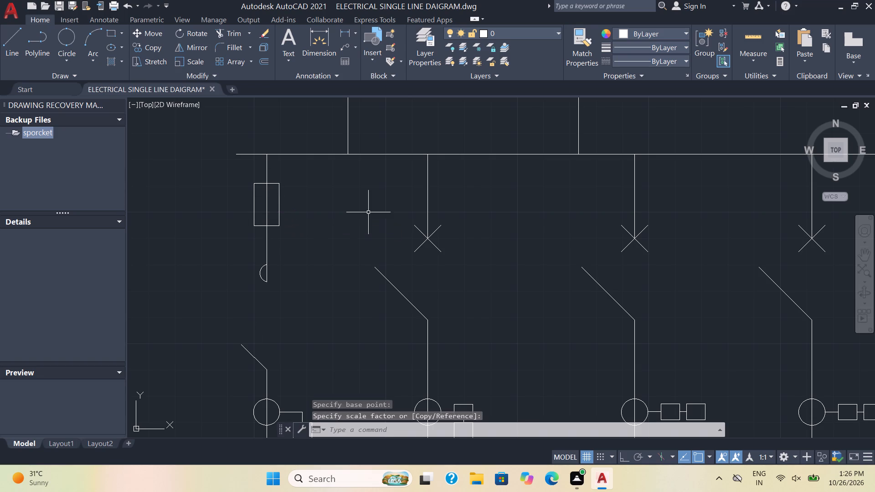
Copy the first feeder's switch blade about 1.12 units straight up, below the half-circle contact, and erase the original blade.
{"action": "left_click", "coordinate": [260, 364]}
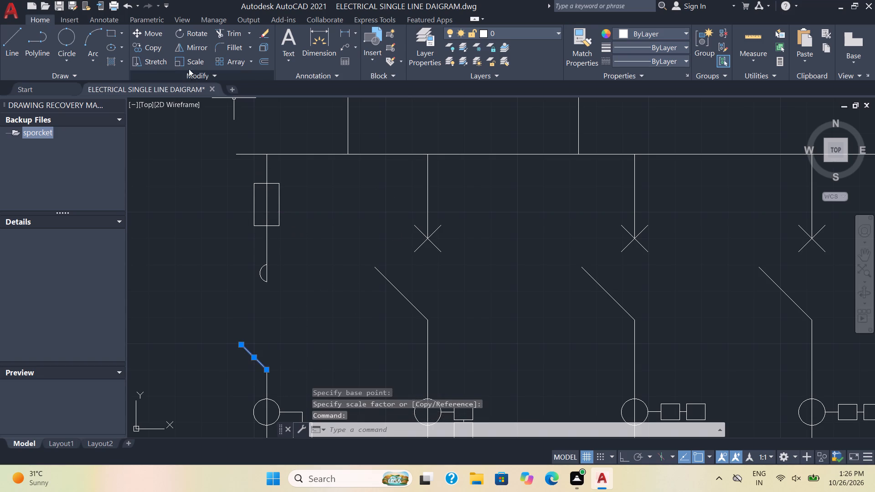
{"action": "left_click", "coordinate": [139, 48]}
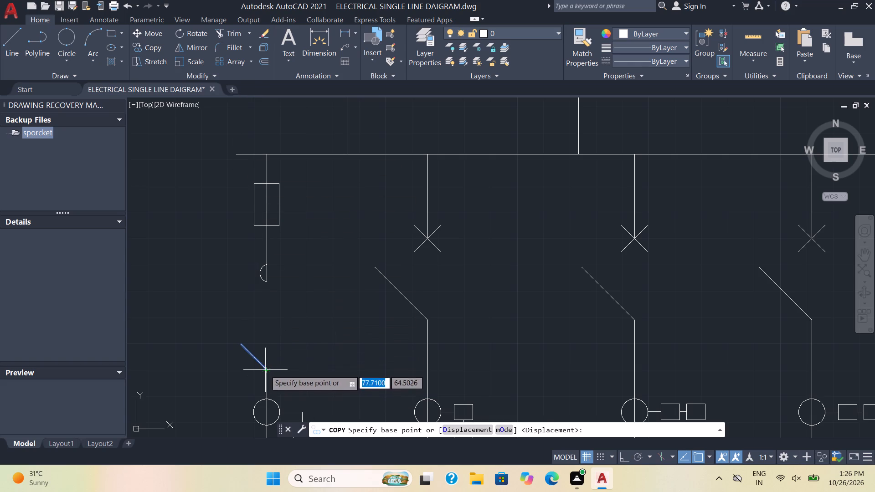
{"action": "left_click", "coordinate": [267, 368]}
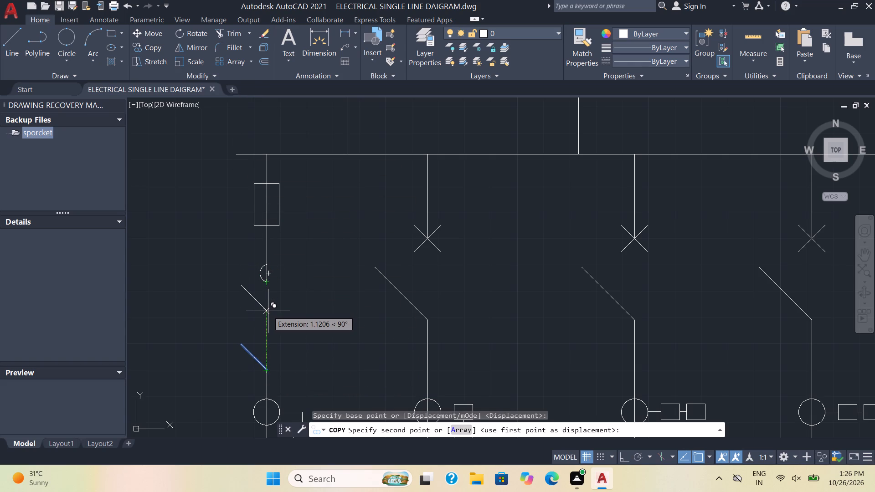
{"action": "left_click", "coordinate": [268, 311]}
{"action": "key", "text": "Escape"}
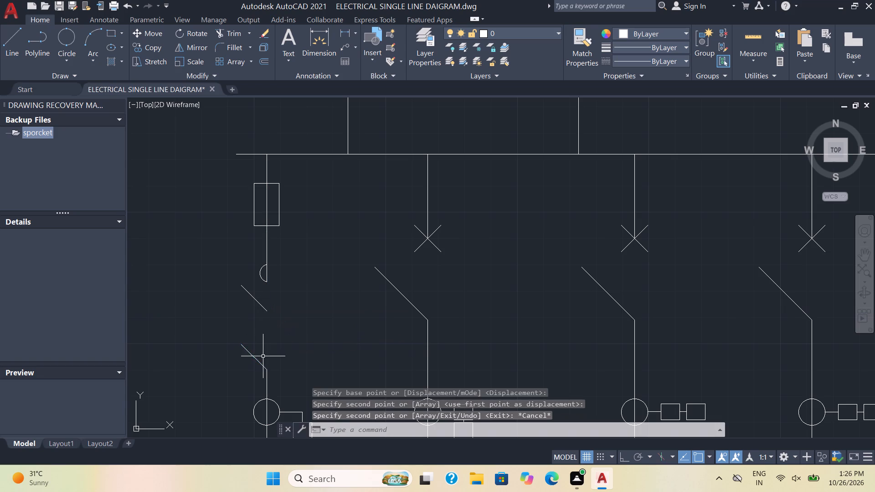
{"action": "left_click", "coordinate": [259, 362]}
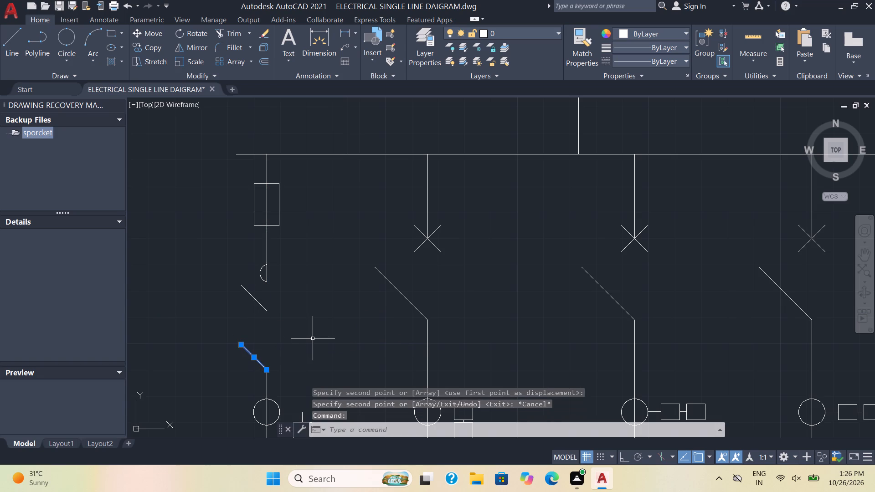
{"action": "key", "text": "Delete"}
Draw a vertical line from the raised switch blade's lower end to the top of the first feeder's remaining line.
{"action": "left_click", "coordinate": [10, 35]}
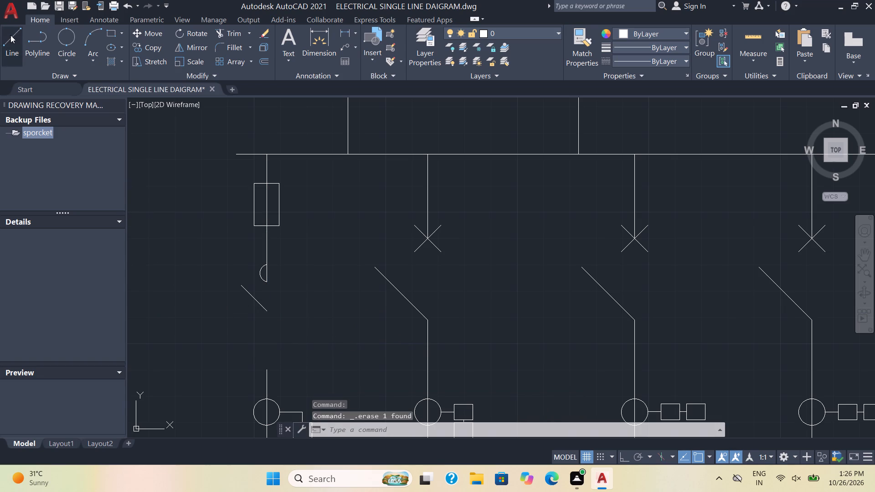
{"action": "left_click", "coordinate": [266, 311]}
{"action": "left_click", "coordinate": [268, 370]}
{"action": "key", "text": "Escape"}
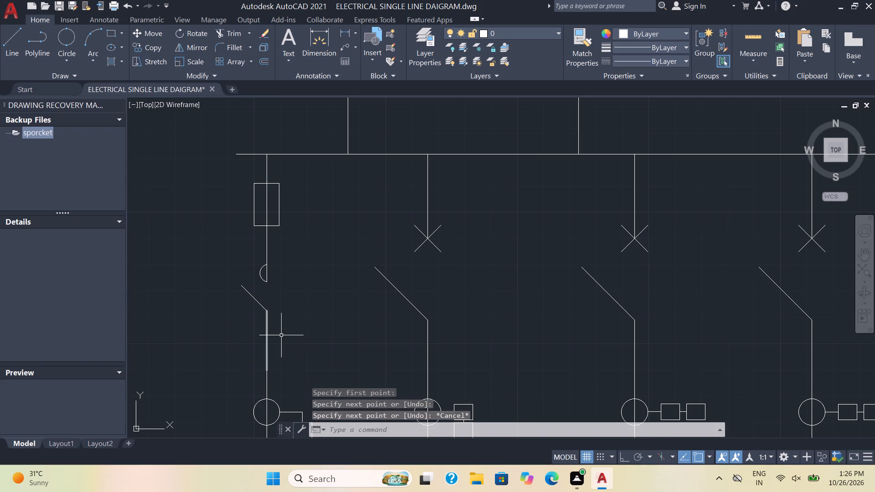
Copy the lowest box and its lead line from inside the generator loop to the switch blades of the first and second feeders.
{"action": "scroll", "coordinate": [410, 255], "scroll_direction": "down", "scroll_amount": 1}
{"action": "scroll", "coordinate": [492, 200], "scroll_direction": "down", "scroll_amount": 1}
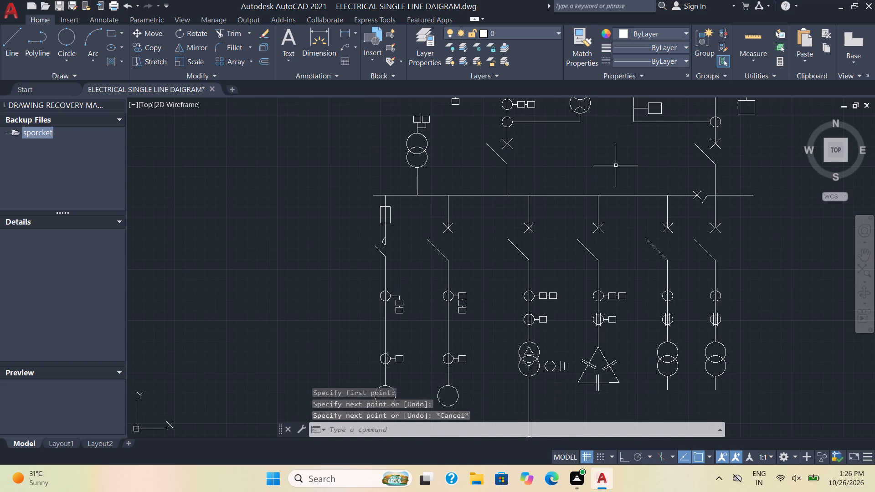
{"action": "middle_click_drag", "start_coordinate": [616, 165], "coordinate": [536, 287]}
{"action": "scroll", "coordinate": [619, 234], "scroll_direction": "up", "scroll_amount": 2}
{"action": "left_click", "coordinate": [540, 250]}
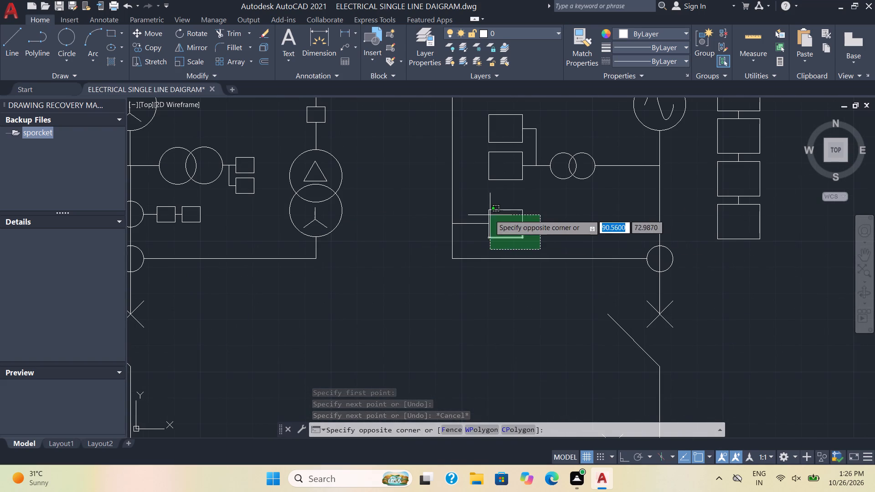
{"action": "left_click", "coordinate": [486, 203]}
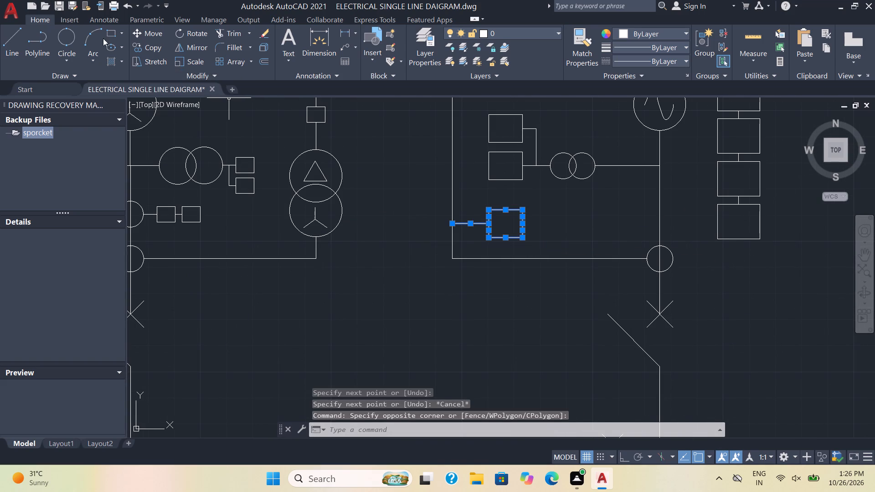
{"action": "left_click", "coordinate": [151, 48]}
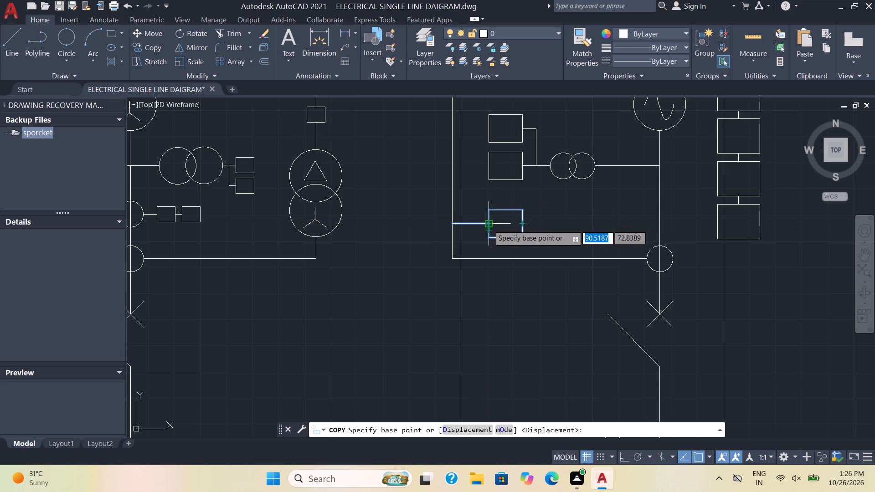
{"action": "left_click", "coordinate": [489, 225]}
{"action": "scroll", "coordinate": [377, 295], "scroll_direction": "down", "scroll_amount": 2}
{"action": "middle_click_drag", "start_coordinate": [351, 336], "coordinate": [484, 179]}
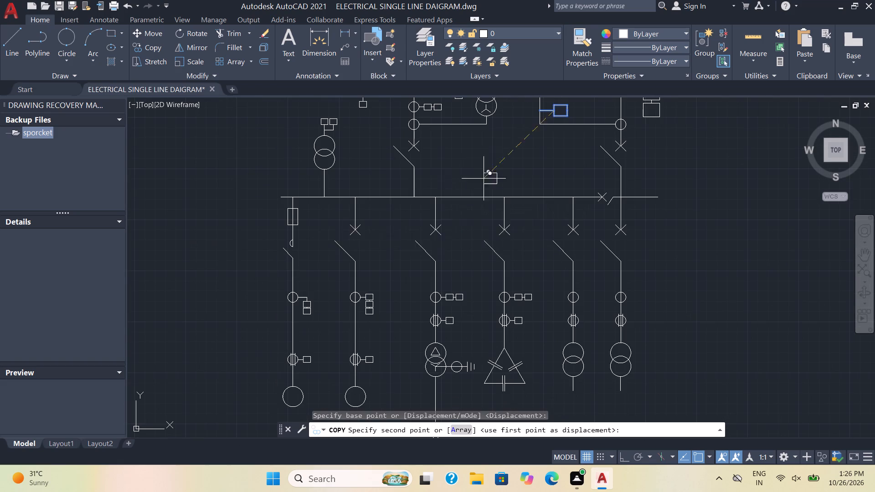
{"action": "scroll", "coordinate": [319, 225], "scroll_direction": "up", "scroll_amount": 3}
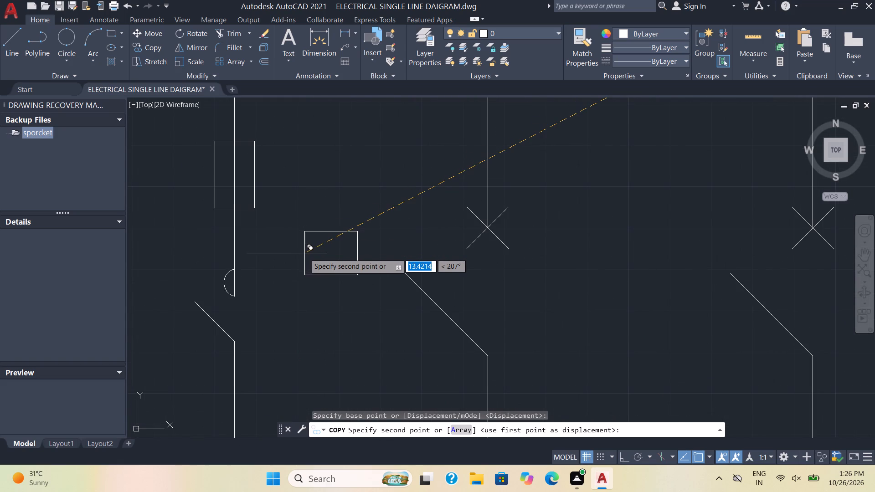
{"action": "left_click", "coordinate": [270, 305]}
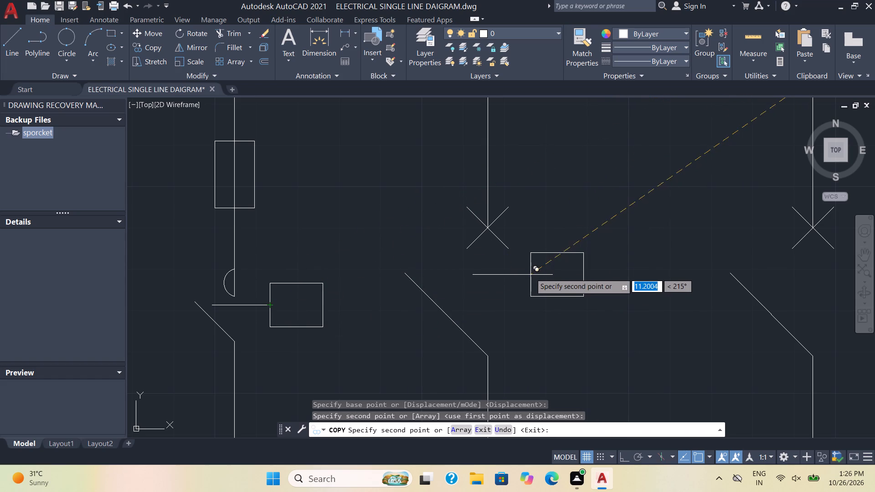
{"action": "left_click", "coordinate": [535, 268]}
{"action": "scroll", "coordinate": [595, 292], "scroll_direction": "down", "scroll_amount": 3}
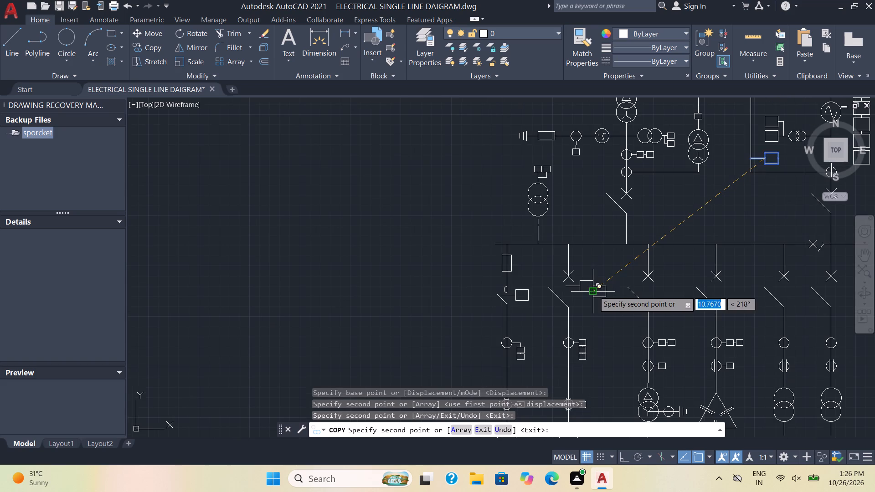
Trim away the lead lines of the copied boxes beside the first and second feeders' switch blades.
{"action": "left_click", "coordinate": [238, 28]}
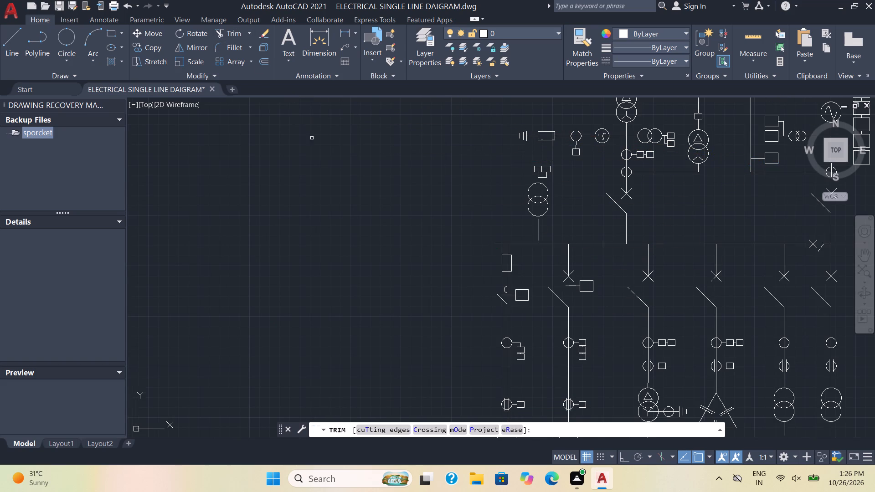
{"action": "scroll", "coordinate": [509, 312], "scroll_direction": "up", "scroll_amount": 2}
{"action": "left_click", "coordinate": [513, 273]}
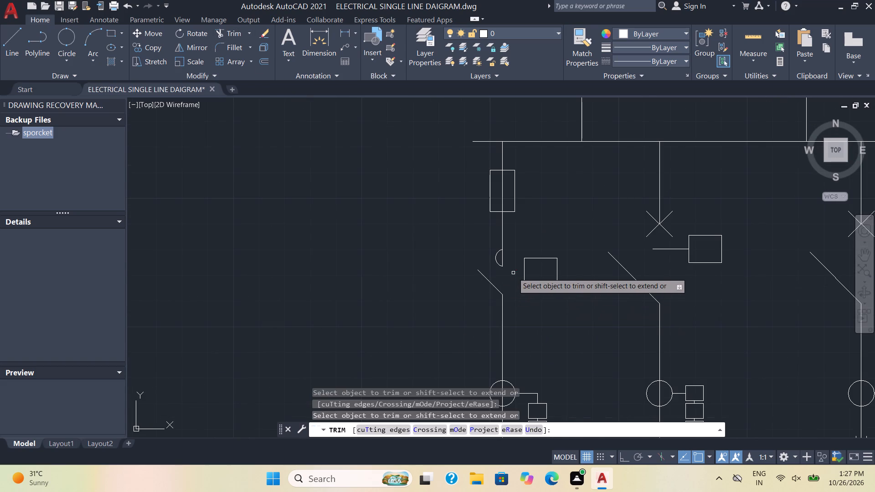
{"action": "left_click", "coordinate": [666, 248]}
{"action": "scroll", "coordinate": [704, 319], "scroll_direction": "down", "scroll_amount": 4}
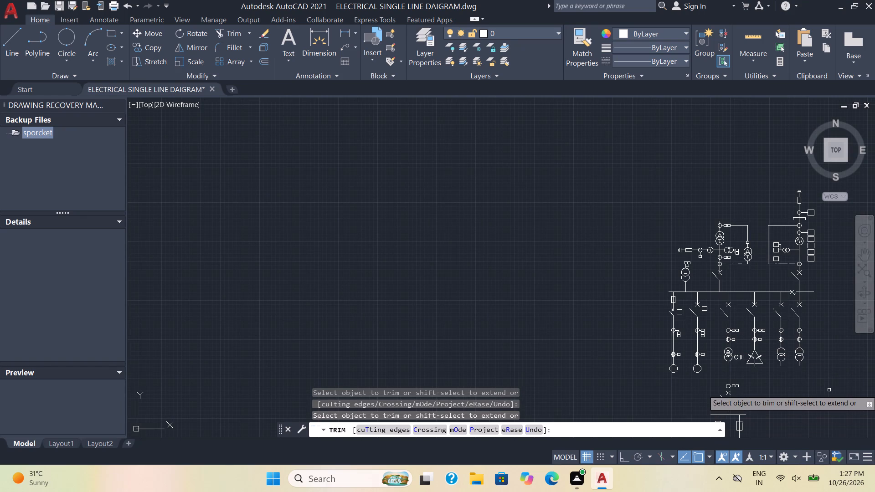
{"action": "key", "text": "Escape"}
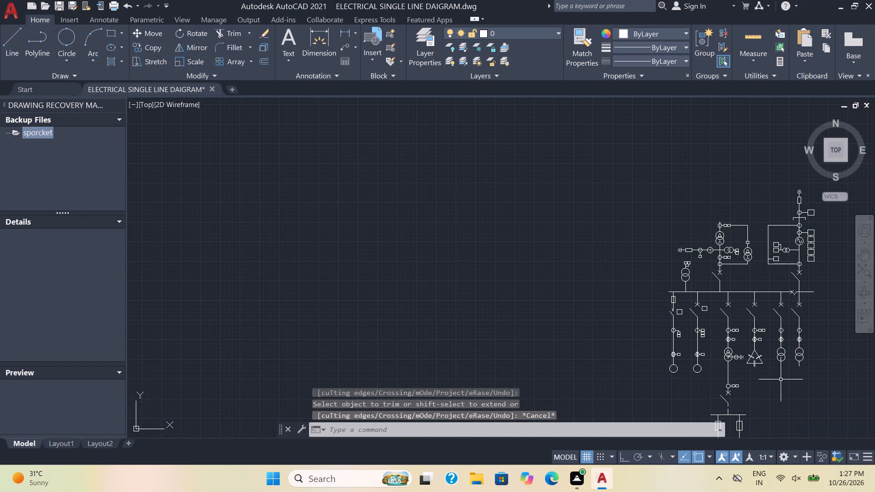
Save the drawing.
{"action": "middle_click_drag", "start_coordinate": [785, 382], "coordinate": [511, 308]}
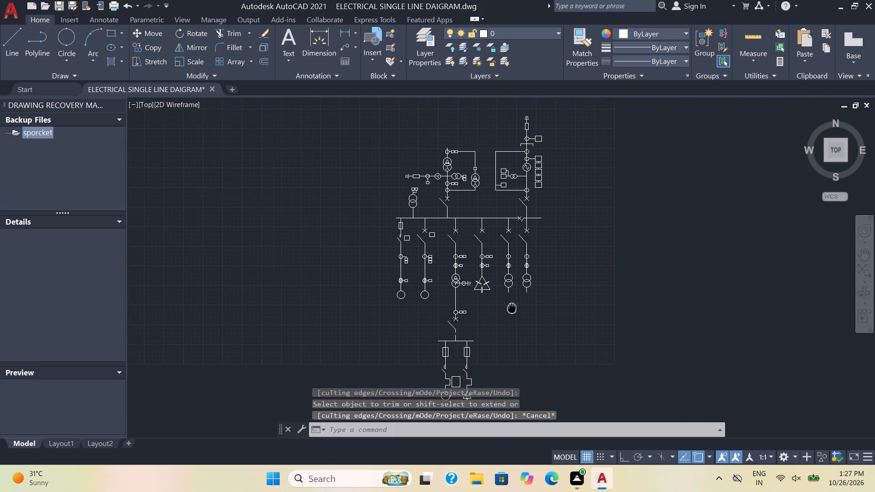
{"action": "middle_click_drag", "start_coordinate": [511, 308], "coordinate": [499, 308]}
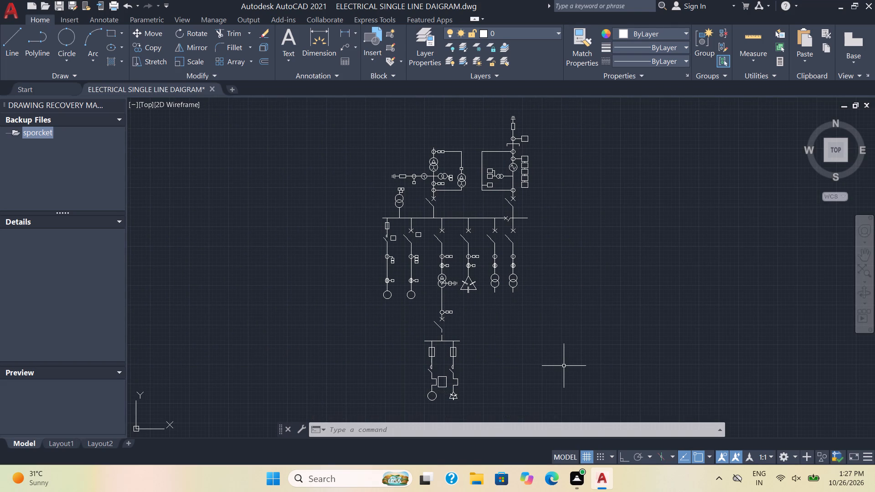
{"action": "key", "text": "ctrl+s"}
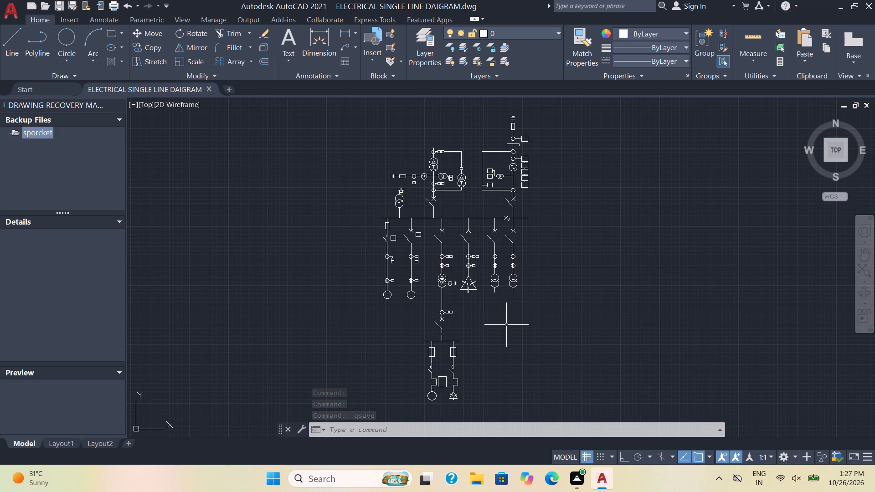
Add the multiline text 51 at the first box beside the circle above the incoming delta-star transformer.
{"action": "scroll", "coordinate": [452, 184], "scroll_direction": "up", "scroll_amount": 4}
{"action": "middle_click_drag", "start_coordinate": [459, 169], "coordinate": [527, 351]}
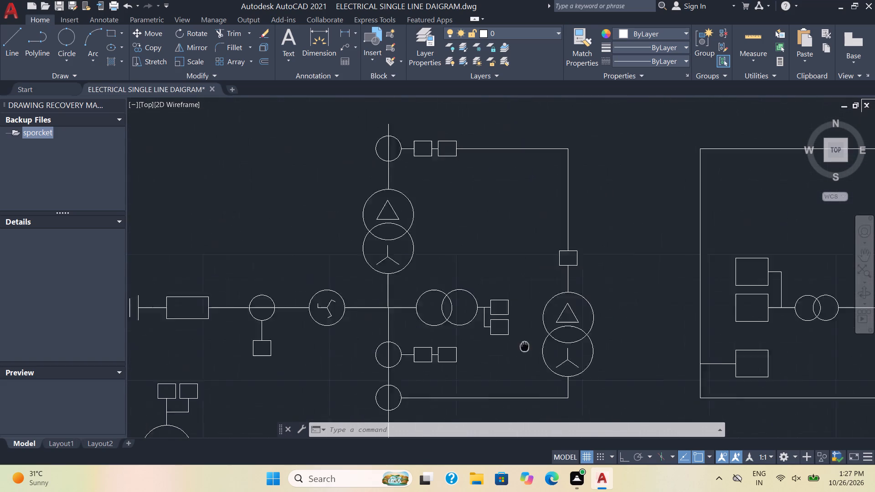
{"action": "middle_click_drag", "start_coordinate": [527, 351], "coordinate": [559, 415]}
{"action": "scroll", "coordinate": [511, 279], "scroll_direction": "up", "scroll_amount": 2}
{"action": "middle_click_drag", "start_coordinate": [448, 202], "coordinate": [563, 297]}
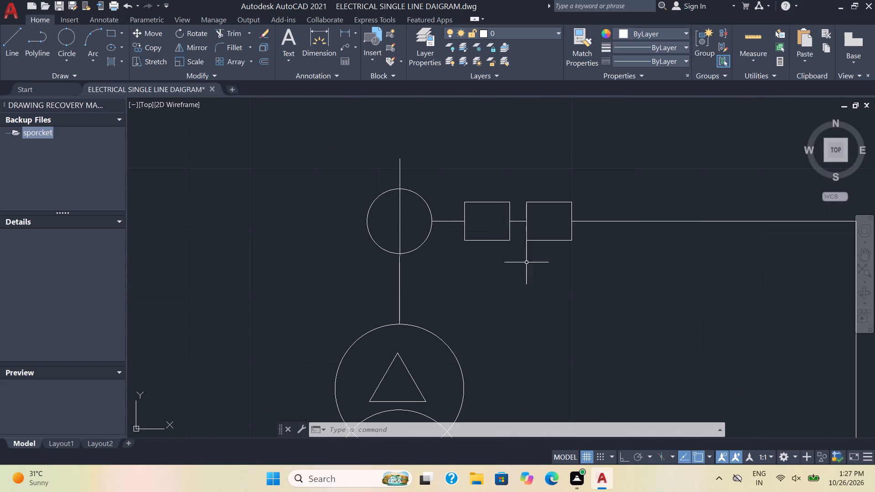
{"action": "left_click", "coordinate": [293, 48]}
{"action": "left_click", "coordinate": [475, 221]}
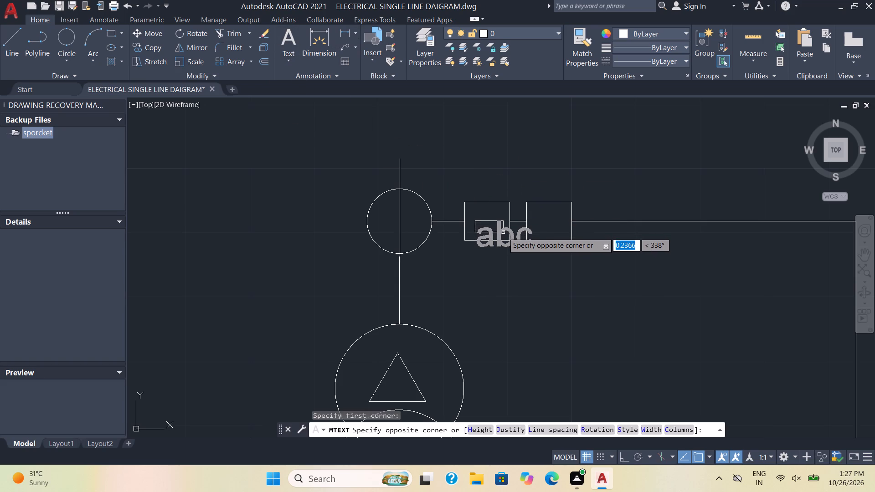
{"action": "left_click", "coordinate": [511, 255]}
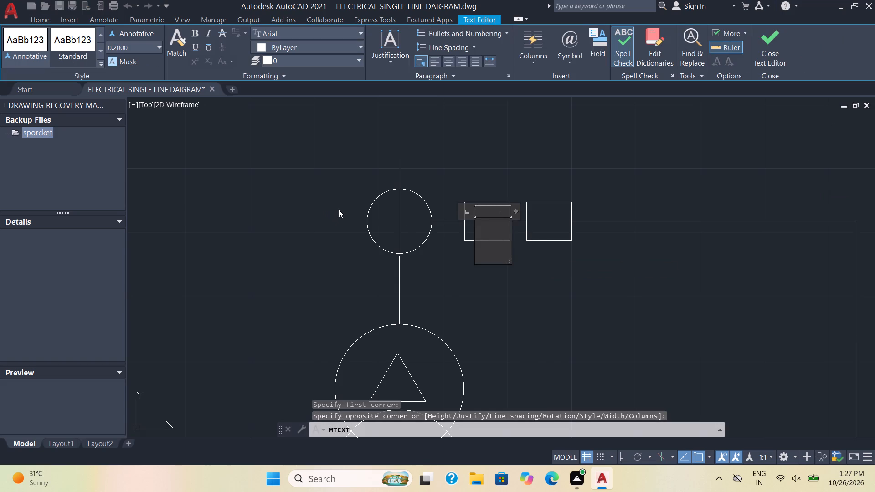
{"action": "type", "text": "51"}
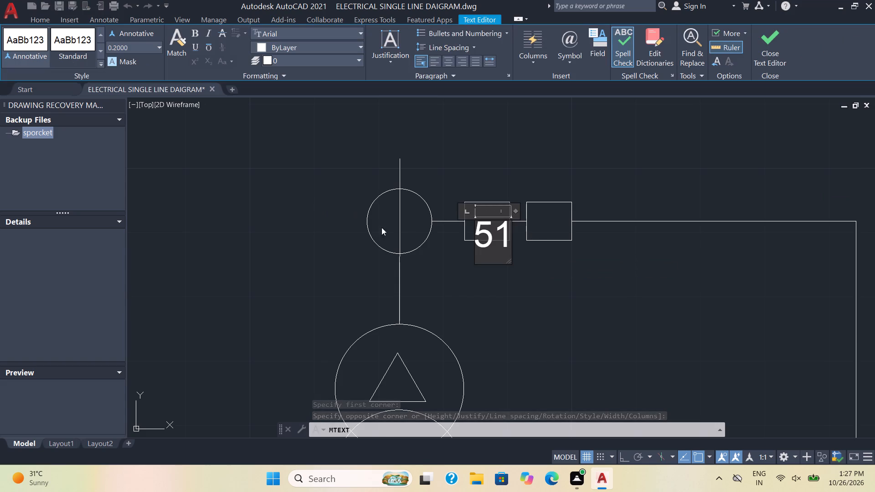
{"action": "left_click", "coordinate": [580, 364]}
Move the 51 text up and slightly left so it sits inside the first box.
{"action": "left_click", "coordinate": [483, 227]}
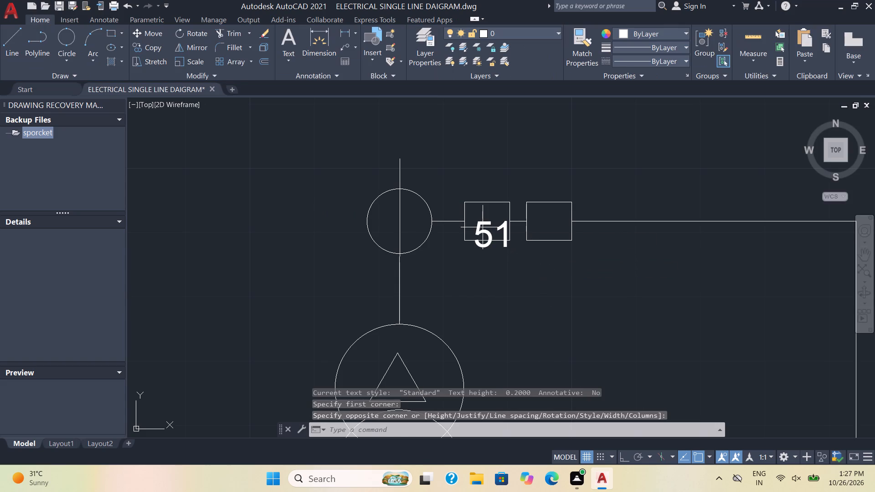
{"action": "left_click", "coordinate": [481, 222]}
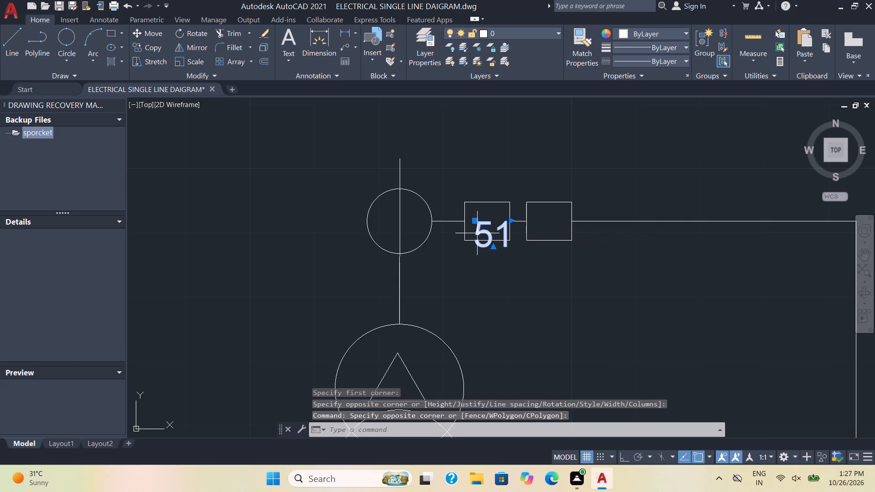
{"action": "key", "text": "m"}
{"action": "key", "text": "Return"}
{"action": "left_click", "coordinate": [481, 232]}
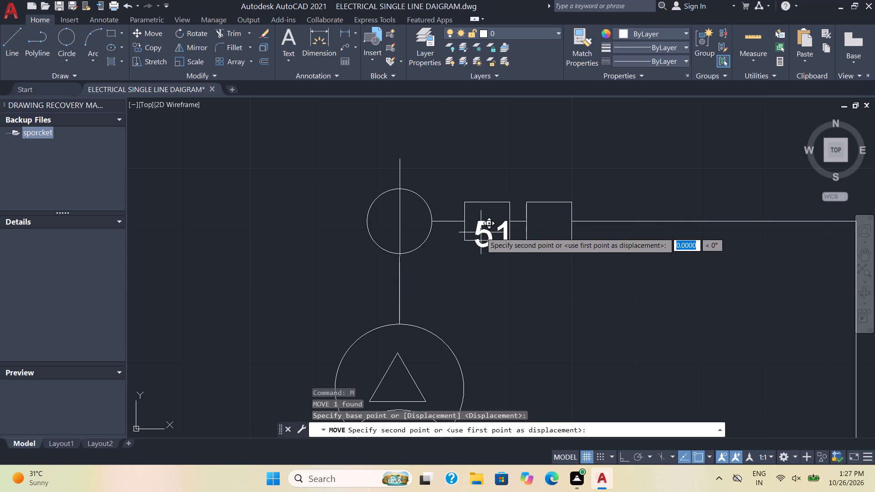
{"action": "left_click", "coordinate": [477, 219]}
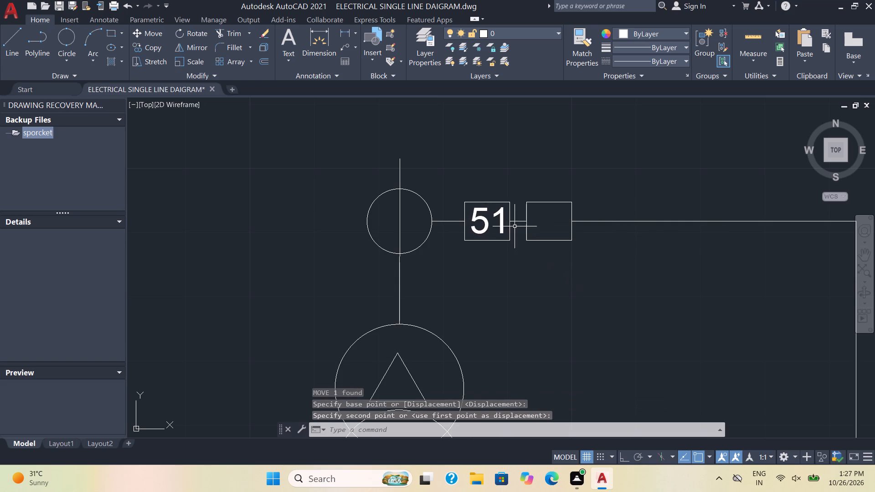
Set the text height of the 51 label to 0.1.
{"action": "left_click", "coordinate": [500, 223]}
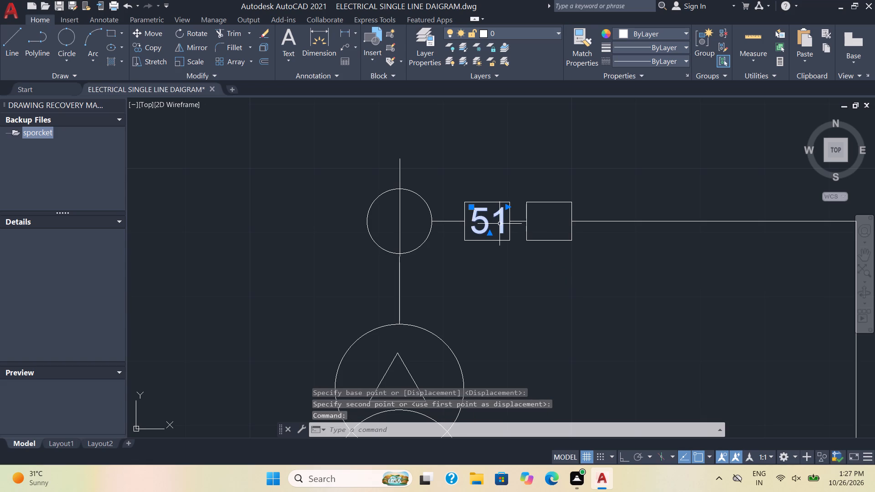
{"action": "key", "text": "ctrl+1"}
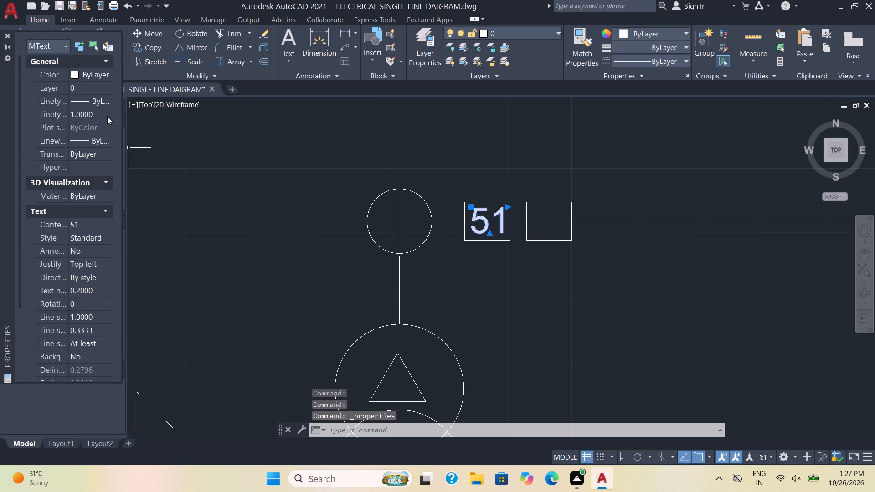
{"action": "left_click", "coordinate": [93, 288]}
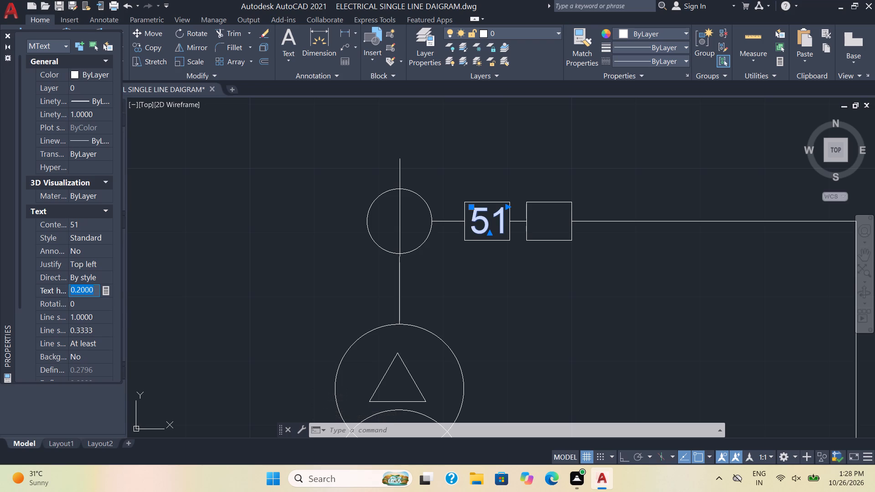
{"action": "key", "text": "1"}
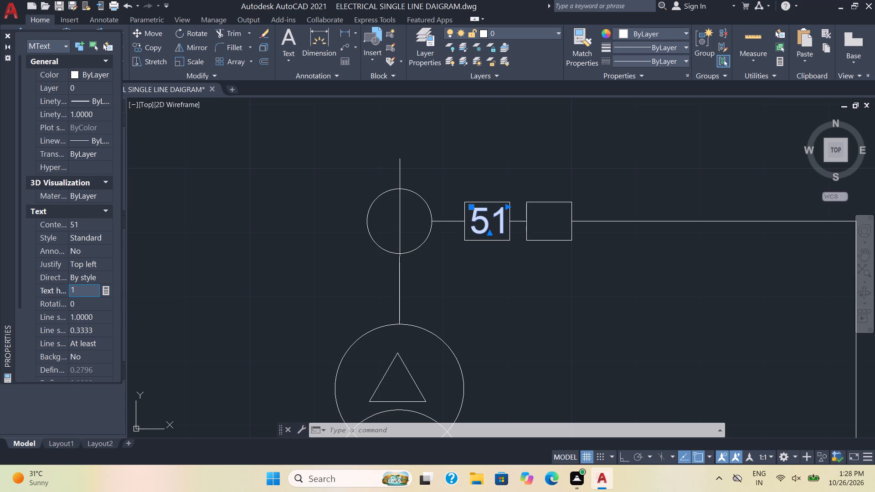
{"action": "key", "text": "Return"}
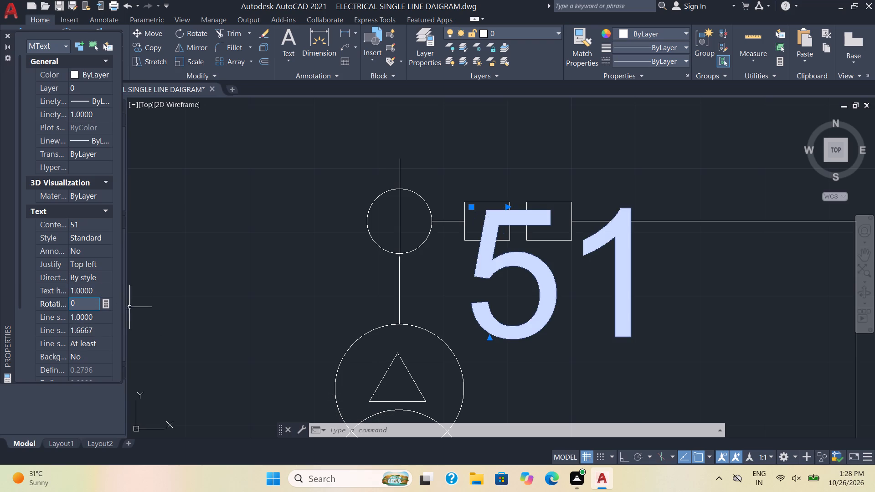
{"action": "left_click", "coordinate": [85, 292]}
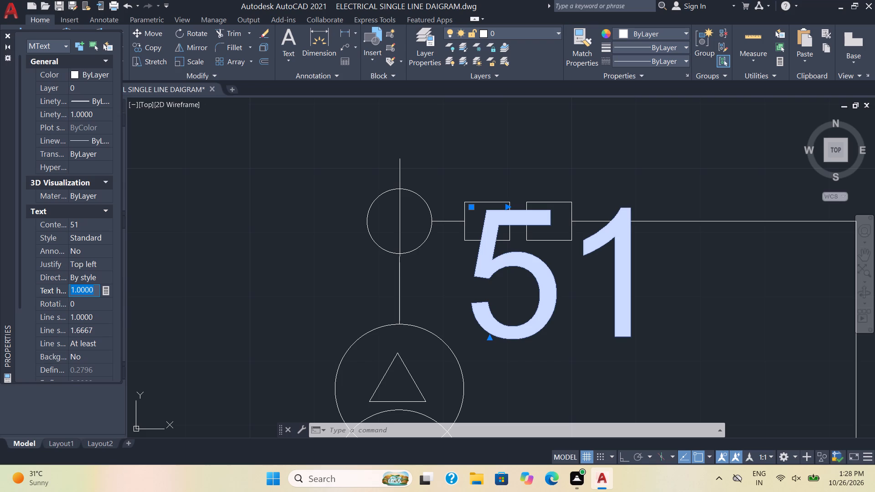
{"action": "key", "text": "0"}
{"action": "key", "text": "period"}
{"action": "key", "text": "1"}
{"action": "key", "text": "Return"}
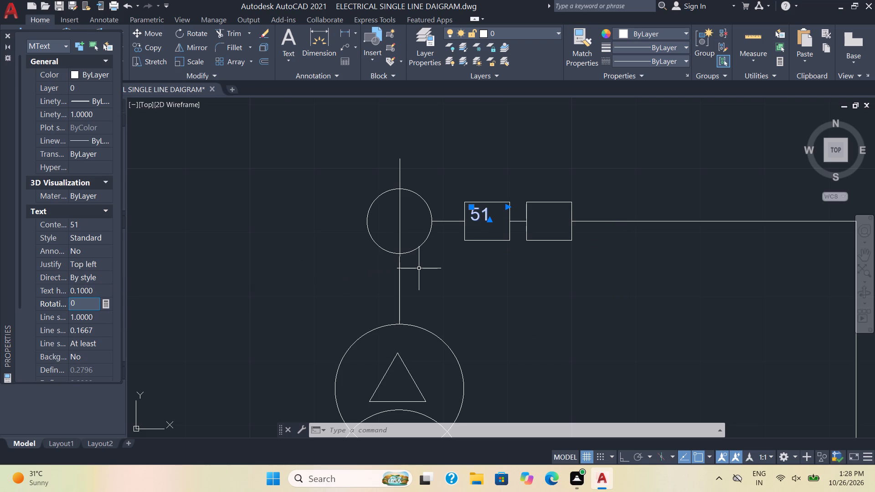
{"action": "key", "text": "Escape"}
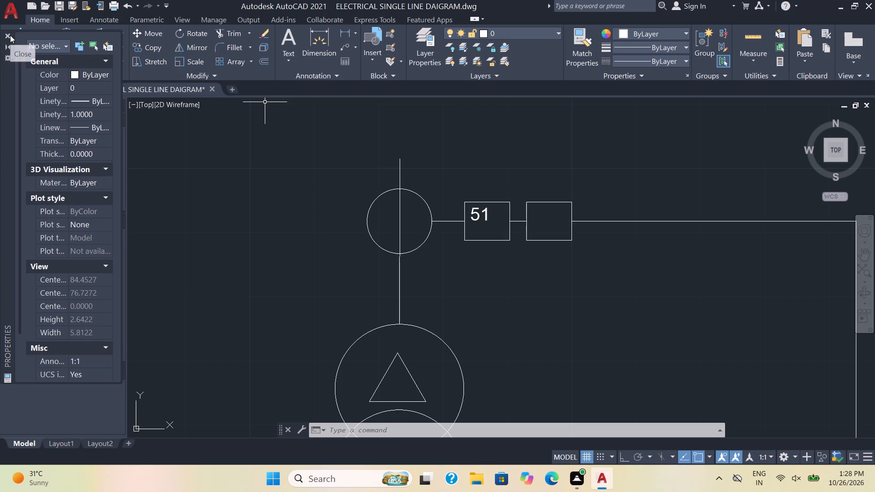
{"action": "left_click", "coordinate": [10, 35]}
Move the 51 label from the first box to the centre of the adjacent second box.
{"action": "left_click", "coordinate": [475, 216]}
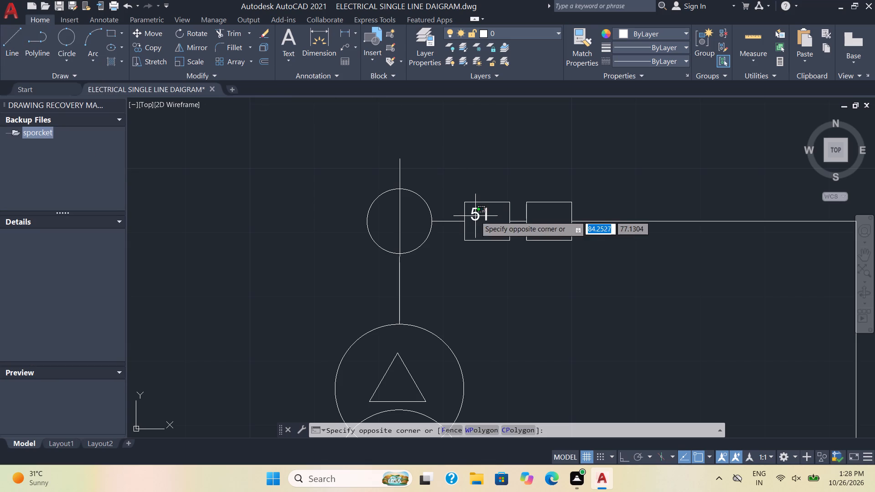
{"action": "left_click", "coordinate": [493, 220]}
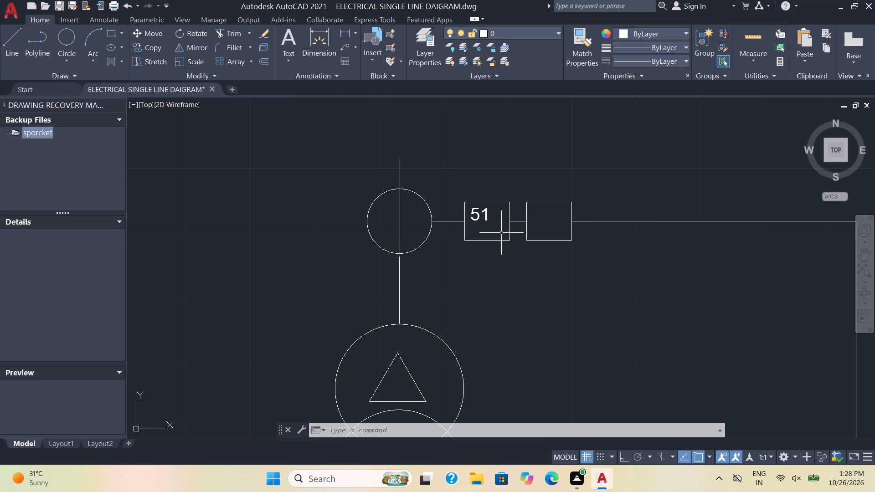
{"action": "left_click", "coordinate": [502, 233]}
{"action": "left_click", "coordinate": [475, 213]}
{"action": "key", "text": "m"}
{"action": "key", "text": "Return"}
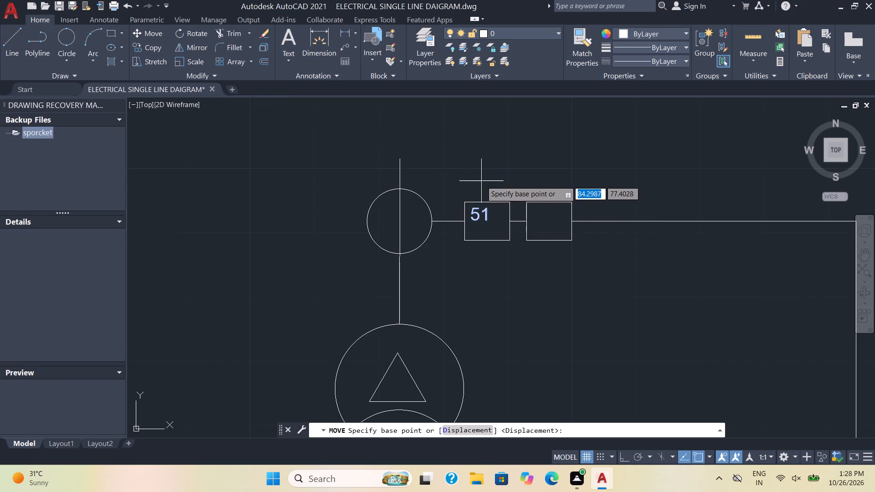
{"action": "left_click", "coordinate": [477, 215]}
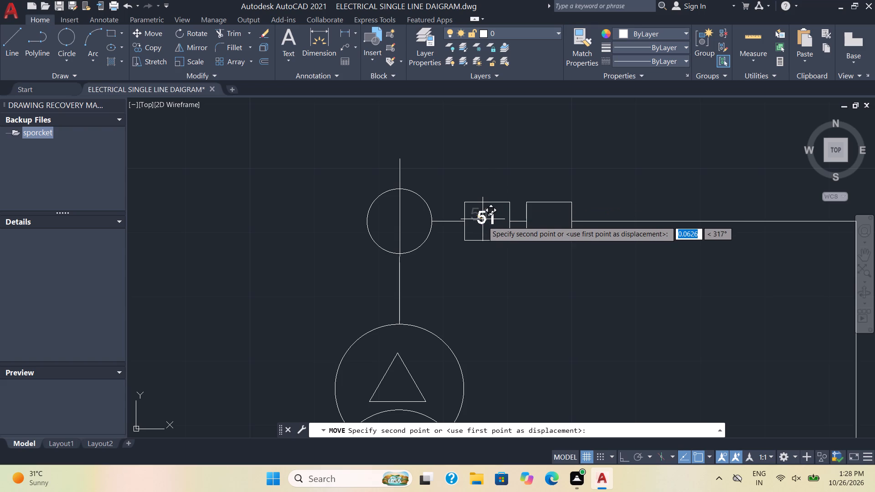
{"action": "left_click", "coordinate": [545, 221]}
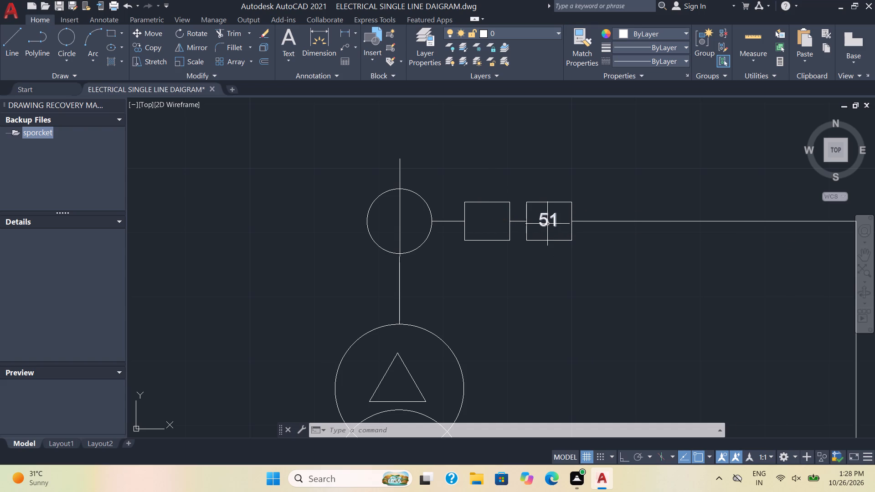
Copy the 51 label from the second box into the empty first box beside the circle above the incoming transformer.
{"action": "left_click", "coordinate": [547, 223]}
{"action": "key", "text": "c"}
{"action": "key", "text": "o"}
{"action": "key", "text": "Return"}
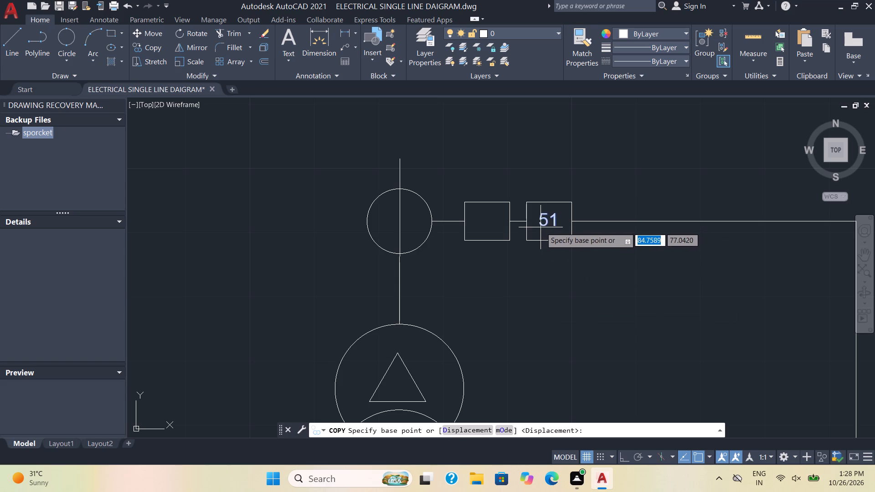
{"action": "left_click", "coordinate": [547, 224]}
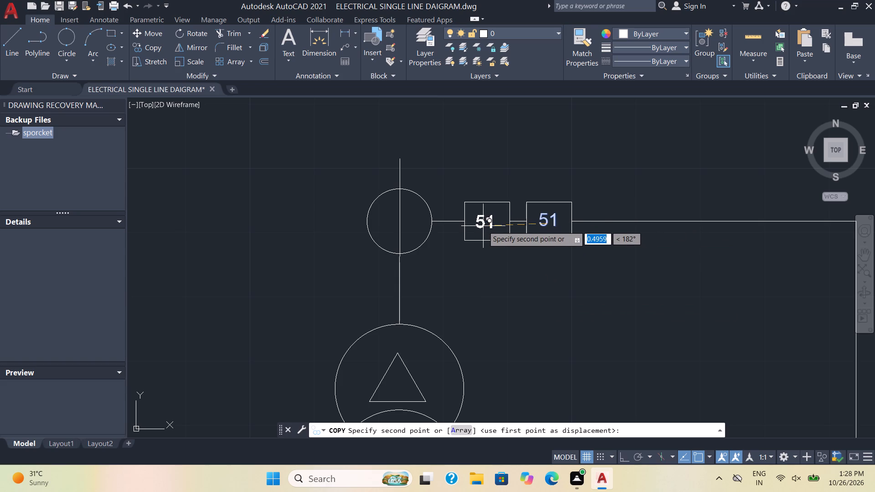
{"action": "left_click", "coordinate": [483, 223]}
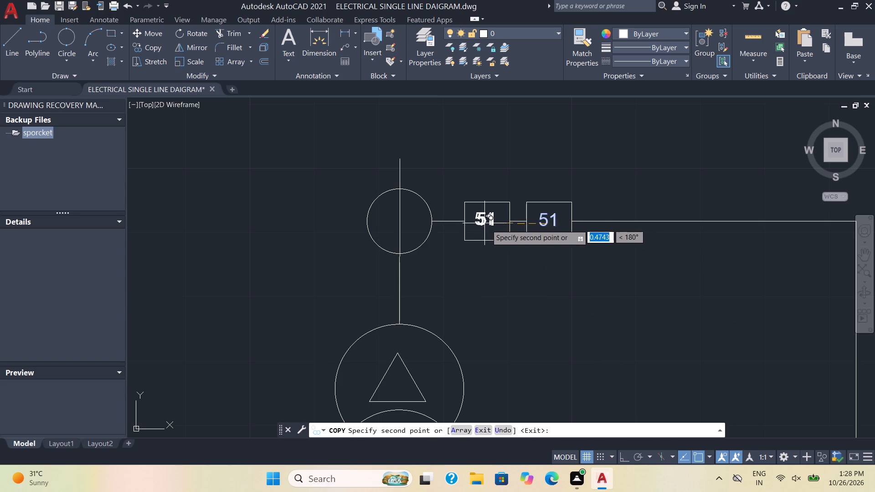
Place a copy of the 51 label in the box above the second delta-star transformer.
{"action": "scroll", "coordinate": [515, 266], "scroll_direction": "down", "scroll_amount": 2}
{"action": "middle_click_drag", "start_coordinate": [520, 309], "coordinate": [516, 253]}
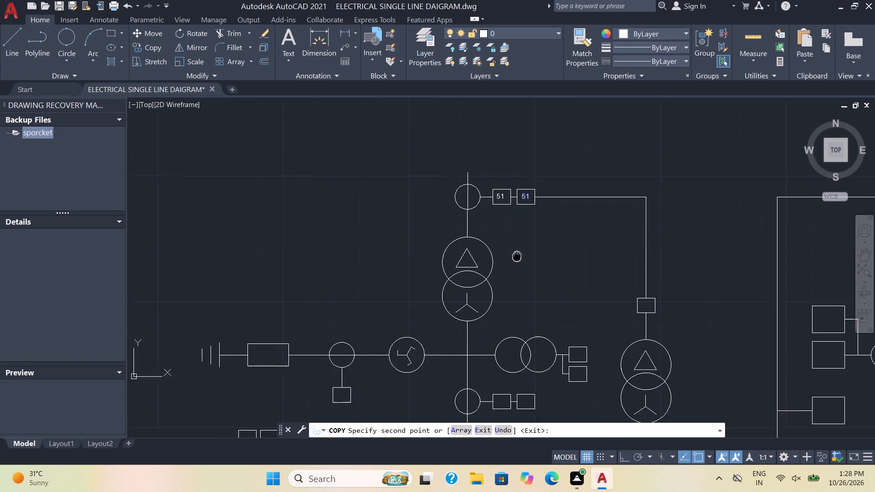
{"action": "middle_click_drag", "start_coordinate": [516, 253], "coordinate": [499, 209]}
{"action": "scroll", "coordinate": [631, 270], "scroll_direction": "up", "scroll_amount": 2}
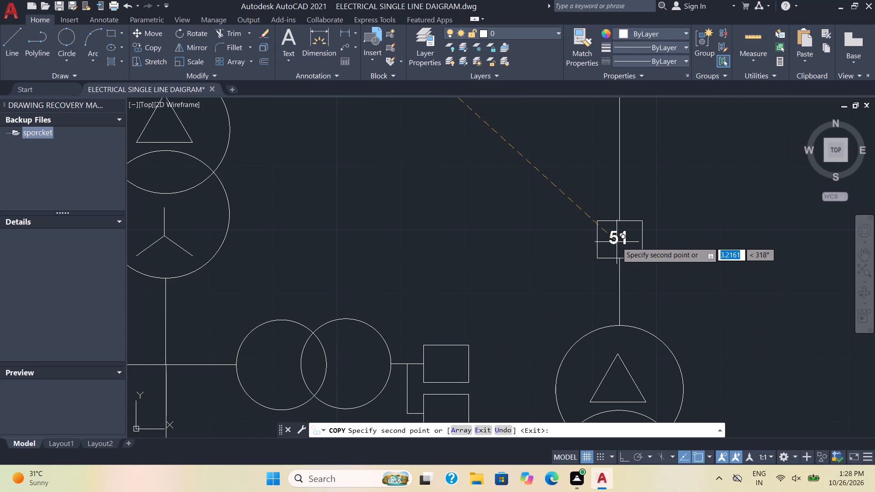
{"action": "left_click", "coordinate": [617, 242]}
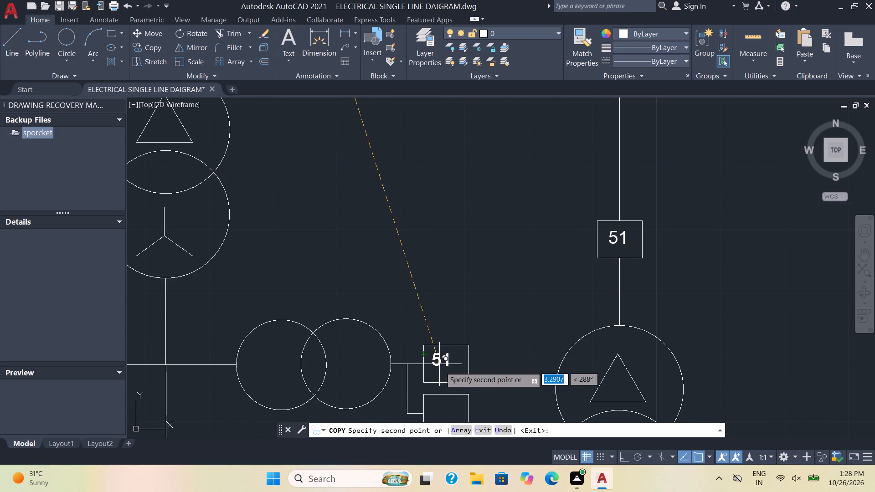
Place 51 copies in the two boxes beside the overlapping circles and the two boxes beside the circle below them.
{"action": "left_click", "coordinate": [443, 368]}
{"action": "middle_click_drag", "start_coordinate": [446, 372], "coordinate": [450, 224]}
{"action": "left_click", "coordinate": [450, 269]}
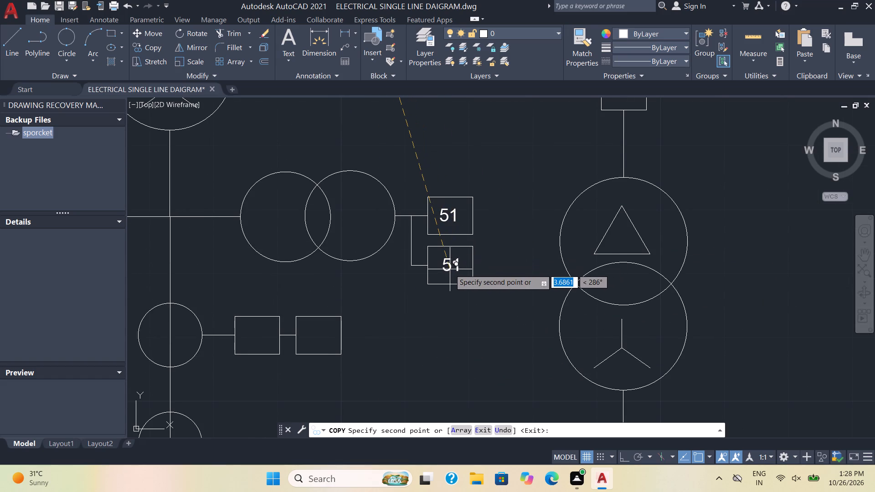
{"action": "left_click", "coordinate": [315, 338]}
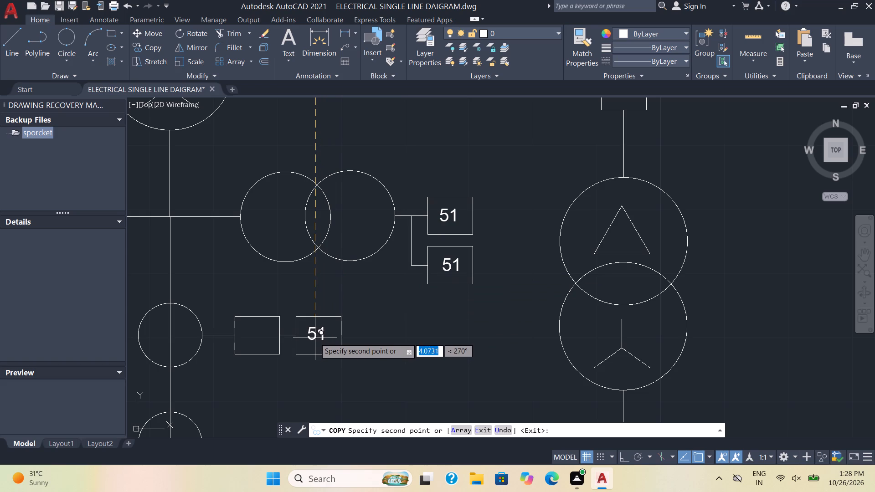
{"action": "left_click", "coordinate": [251, 340]}
Place a 51 copy in the box hanging below the small circle on the earthing branch.
{"action": "scroll", "coordinate": [357, 297], "scroll_direction": "down", "scroll_amount": 2}
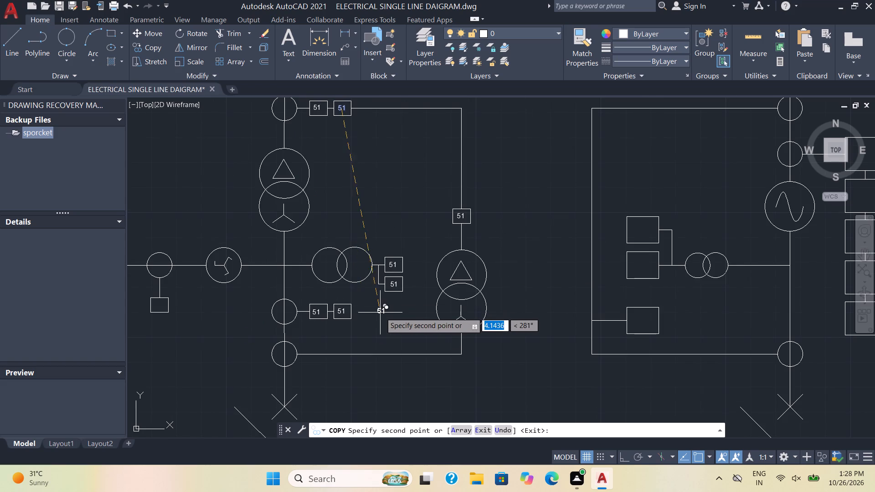
{"action": "middle_click_drag", "start_coordinate": [383, 313], "coordinate": [513, 285]}
{"action": "scroll", "coordinate": [501, 286], "scroll_direction": "down", "scroll_amount": 1}
{"action": "scroll", "coordinate": [338, 301], "scroll_direction": "up", "scroll_amount": 3}
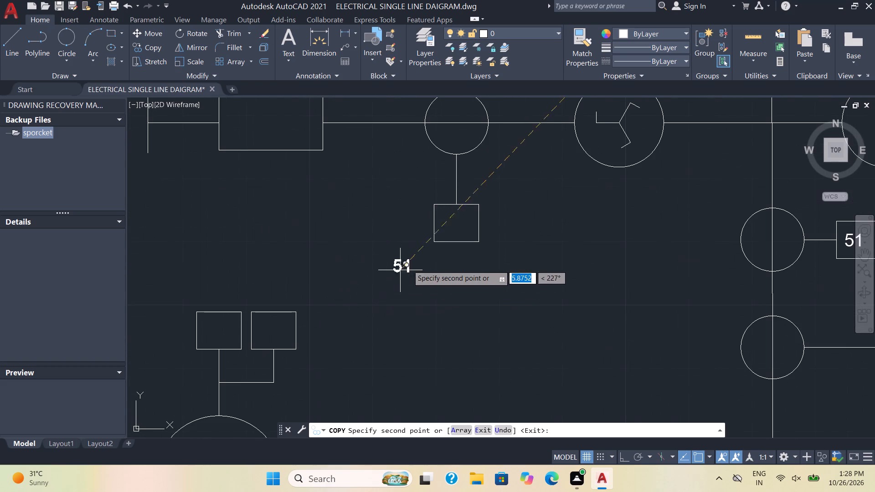
{"action": "left_click", "coordinate": [453, 228]}
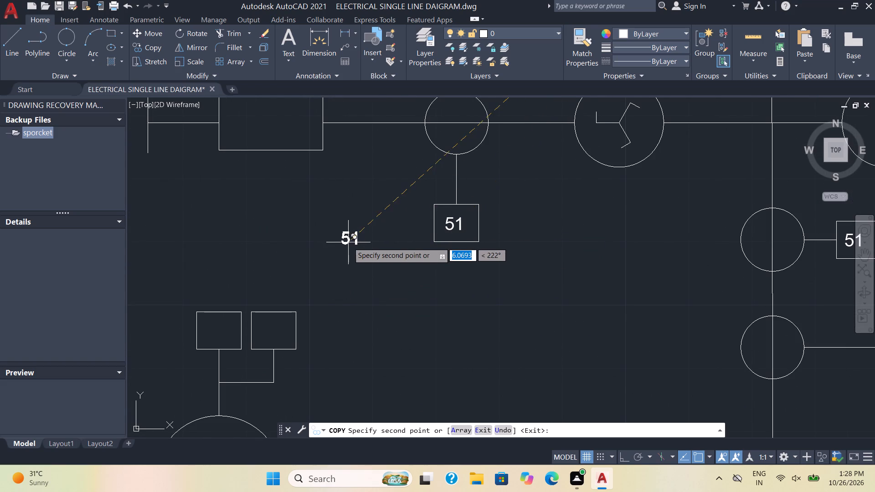
Place 51 copies in the two boxes above the overlapping-circle transformer connected to the busbar.
{"action": "scroll", "coordinate": [348, 242], "scroll_direction": "down", "scroll_amount": 2}
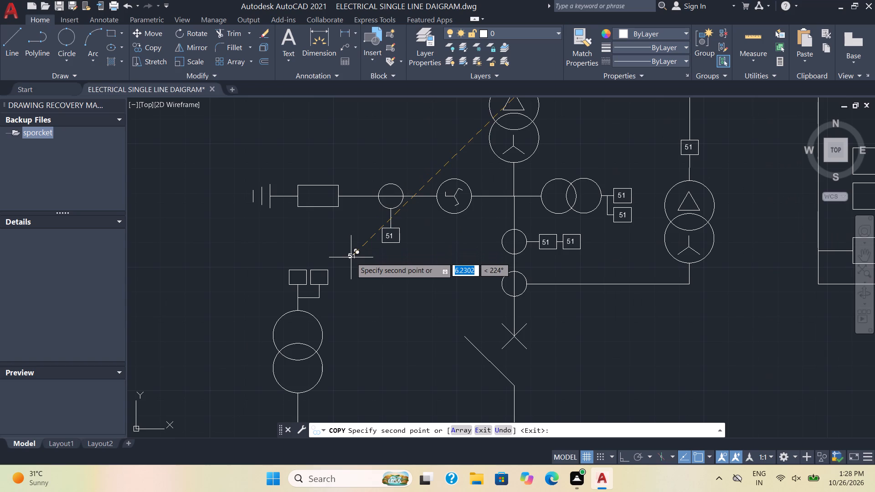
{"action": "middle_click_drag", "start_coordinate": [351, 257], "coordinate": [379, 174]}
{"action": "scroll", "coordinate": [335, 203], "scroll_direction": "up", "scroll_amount": 3}
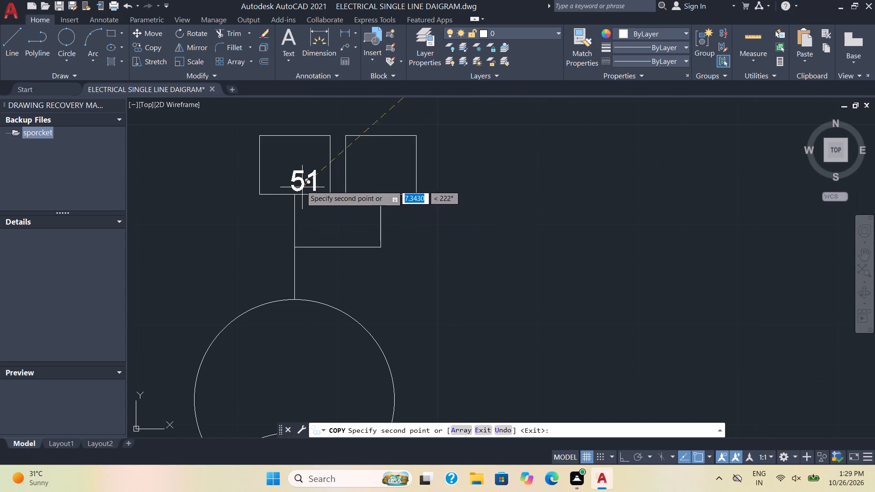
{"action": "left_click", "coordinate": [296, 171]}
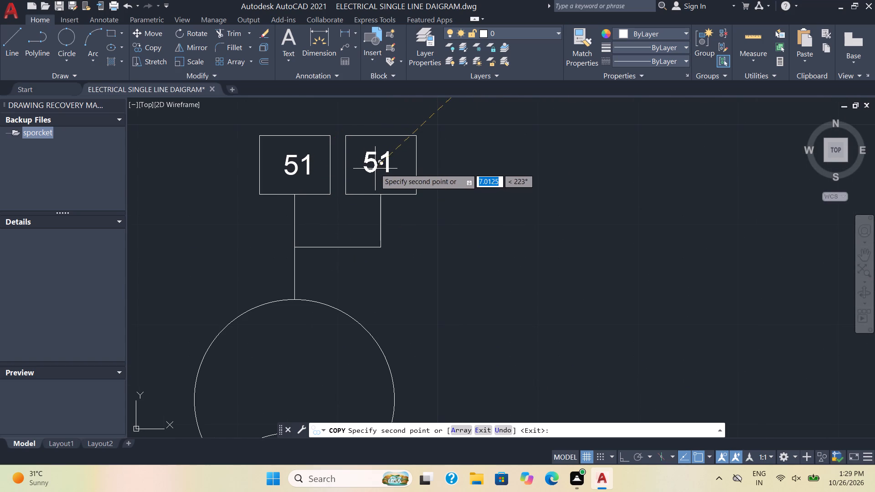
{"action": "left_click", "coordinate": [375, 169]}
Place 51 copies in the three boxes inside the generator's loop: the lower single box and the pair by the overlapping circles.
{"action": "scroll", "coordinate": [415, 210], "scroll_direction": "down", "scroll_amount": 2}
{"action": "scroll", "coordinate": [473, 261], "scroll_direction": "down", "scroll_amount": 2}
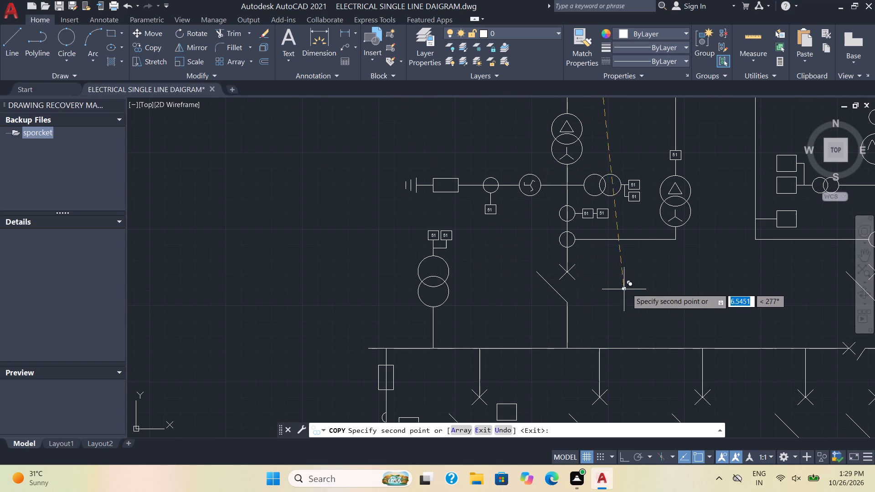
{"action": "middle_click_drag", "start_coordinate": [645, 281], "coordinate": [414, 324]}
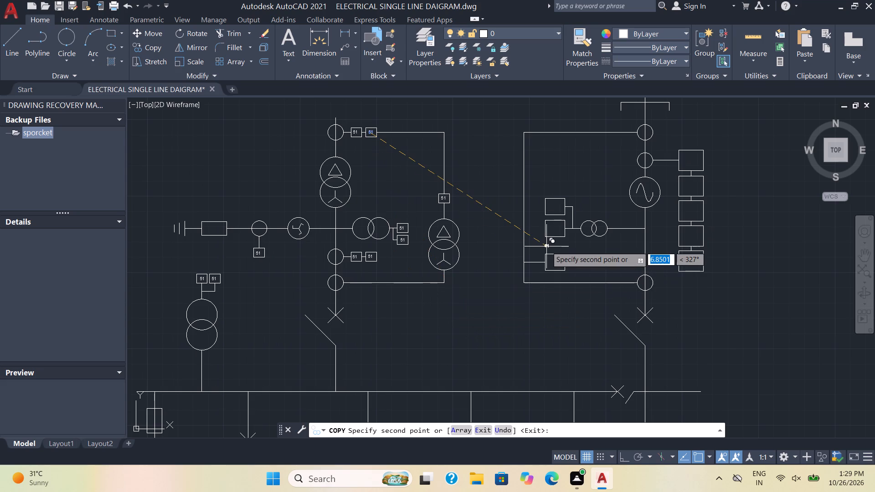
{"action": "scroll", "coordinate": [593, 282], "scroll_direction": "up", "scroll_amount": 3}
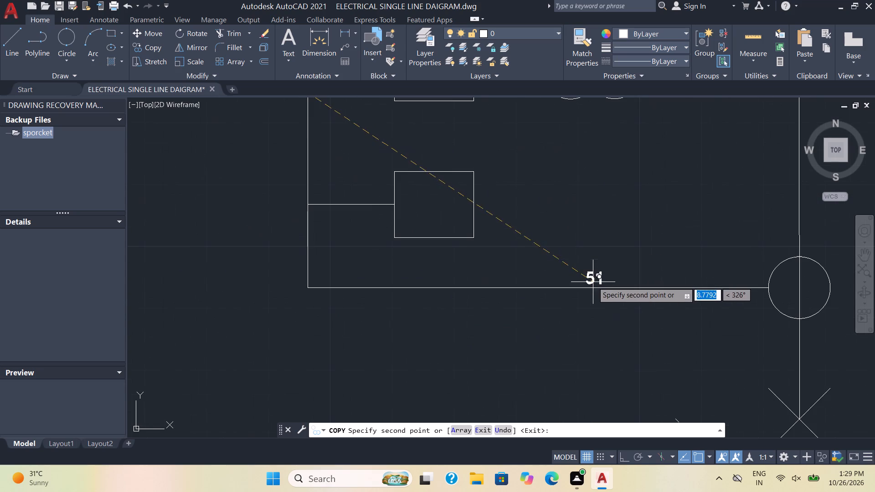
{"action": "left_click", "coordinate": [429, 205]}
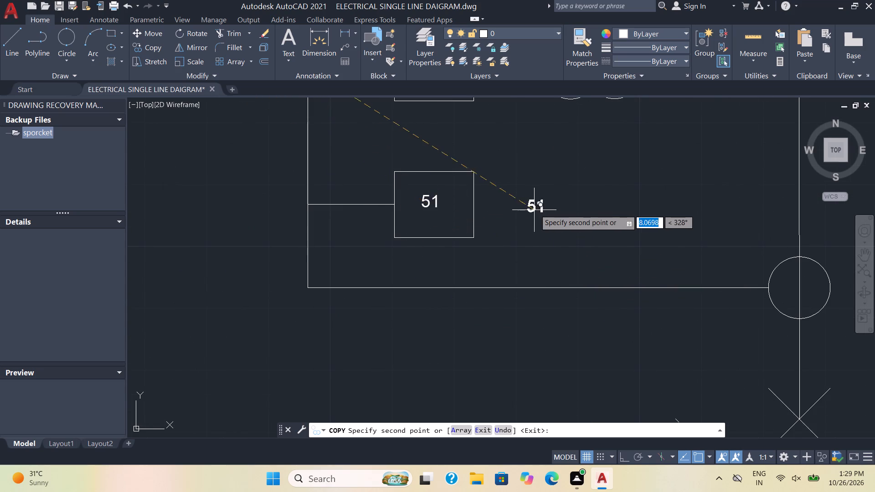
{"action": "scroll", "coordinate": [535, 210], "scroll_direction": "down", "scroll_amount": 1}
{"action": "middle_click_drag", "start_coordinate": [536, 210], "coordinate": [530, 331]}
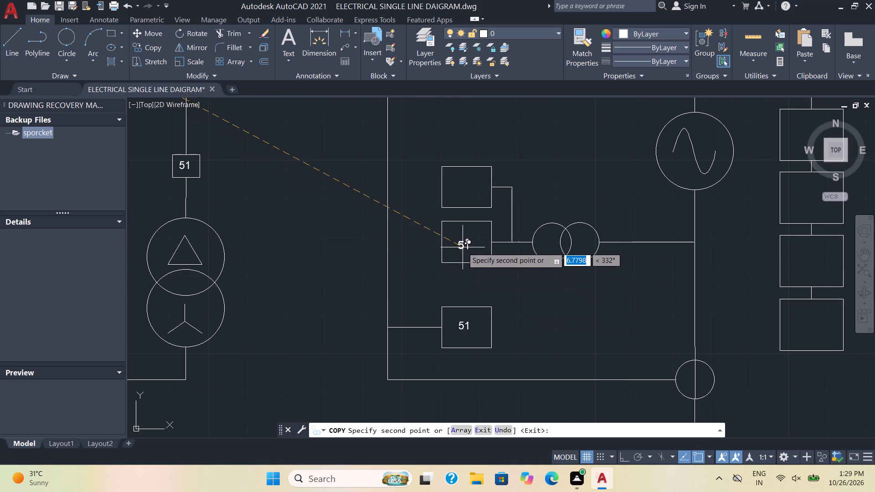
{"action": "left_click", "coordinate": [465, 242]}
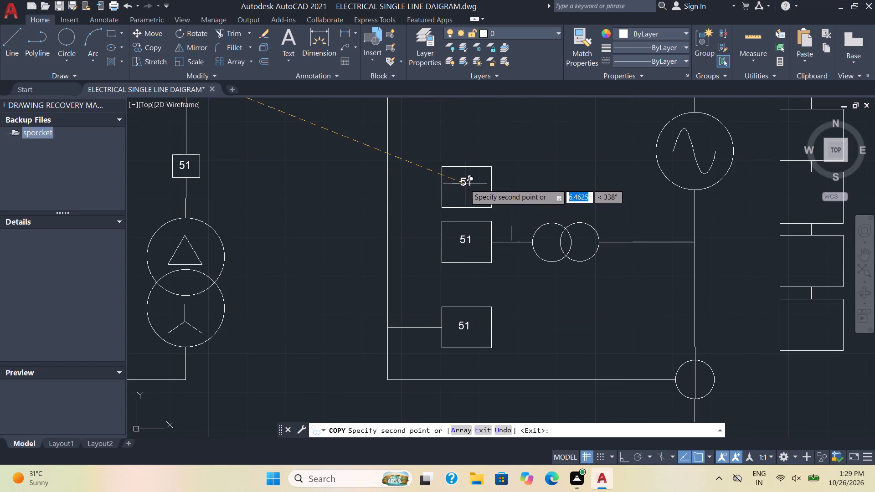
{"action": "left_click", "coordinate": [465, 184]}
Place 51 copies in the five vertically stacked boxes beside the generator.
{"action": "scroll", "coordinate": [619, 270], "scroll_direction": "down", "scroll_amount": 2}
{"action": "scroll", "coordinate": [725, 261], "scroll_direction": "up", "scroll_amount": 1}
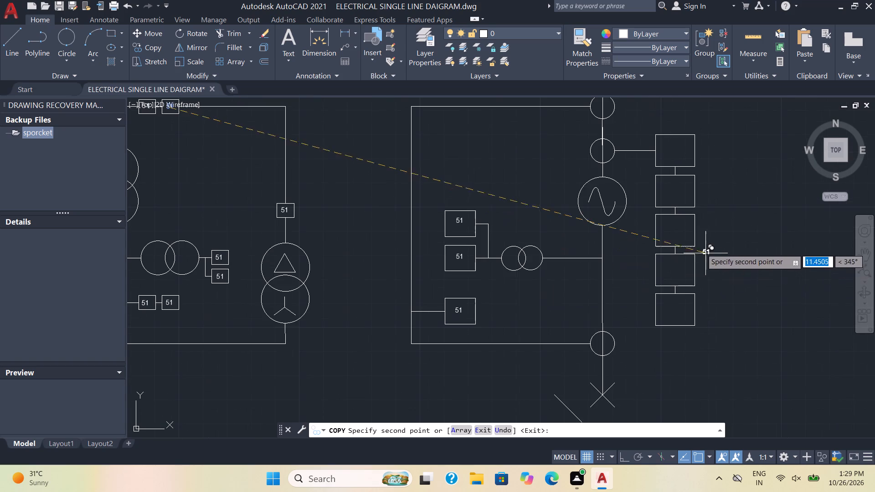
{"action": "left_click", "coordinate": [674, 151]}
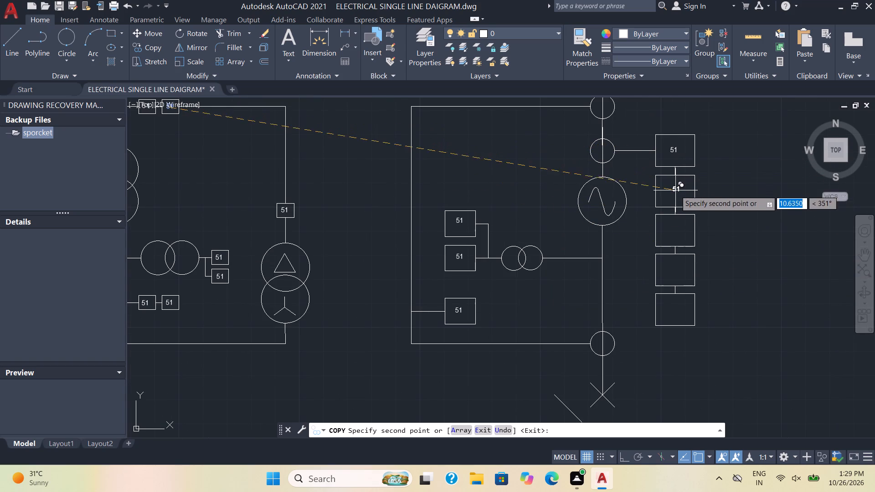
{"action": "left_click", "coordinate": [674, 194]}
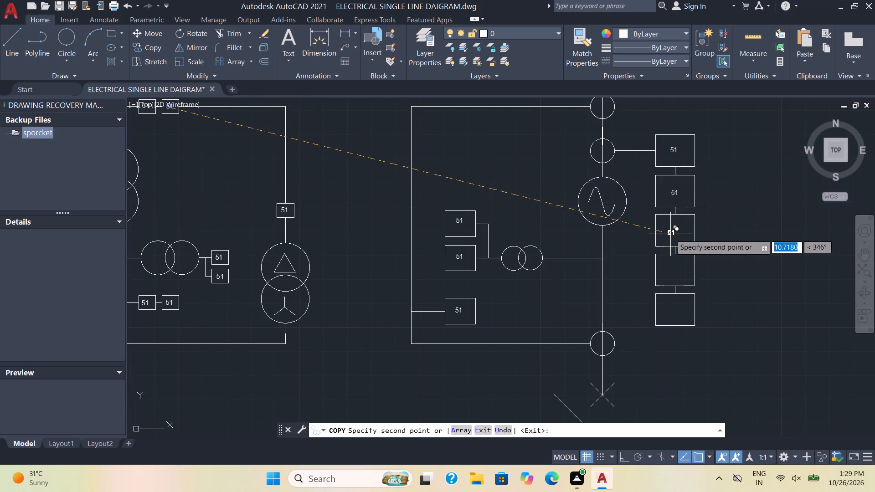
{"action": "left_click", "coordinate": [674, 232]}
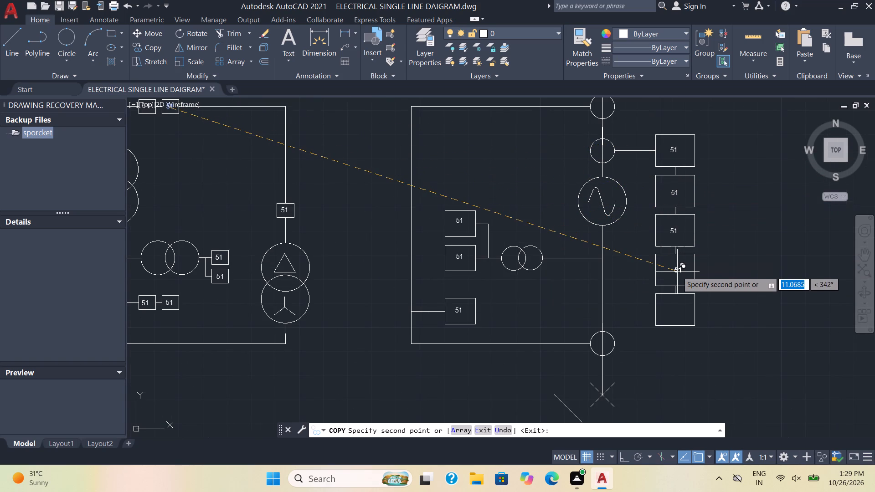
{"action": "left_click", "coordinate": [674, 273]}
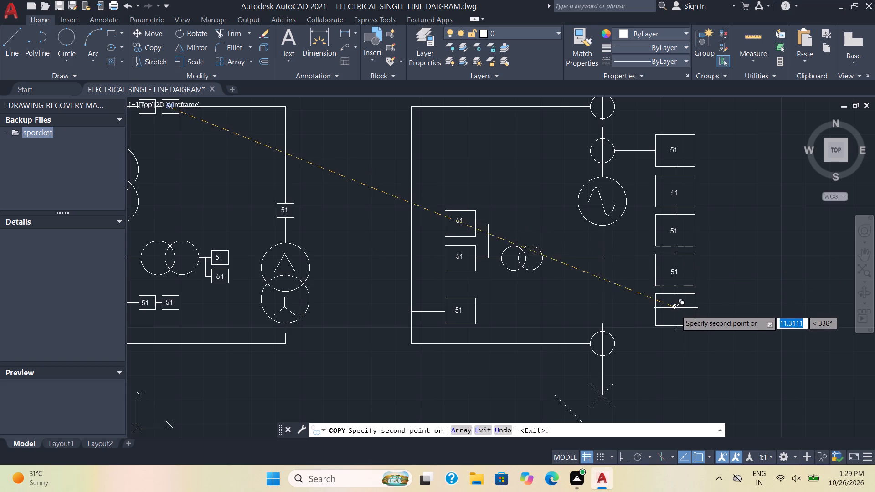
{"action": "left_click", "coordinate": [674, 309]}
Place a 51 copy in the box beside the circle below the generator's earthing resistor.
{"action": "middle_click_drag", "start_coordinate": [698, 191], "coordinate": [706, 355]}
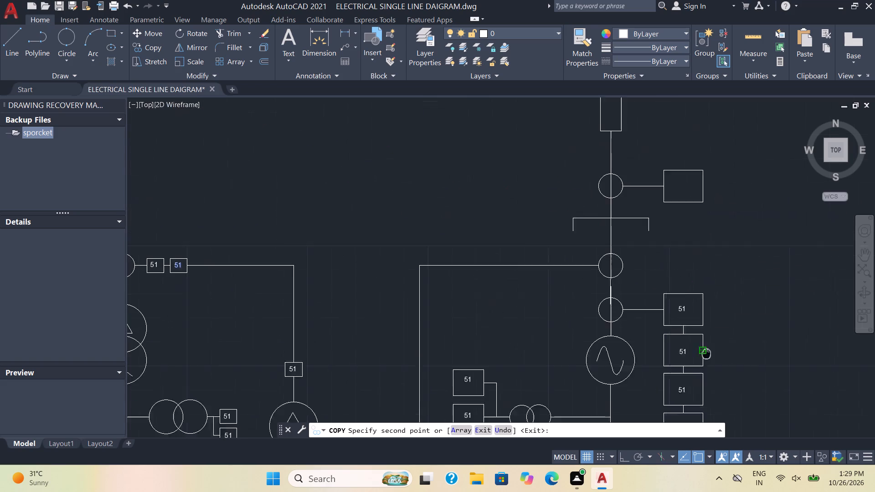
{"action": "middle_click_drag", "start_coordinate": [706, 355], "coordinate": [707, 363]}
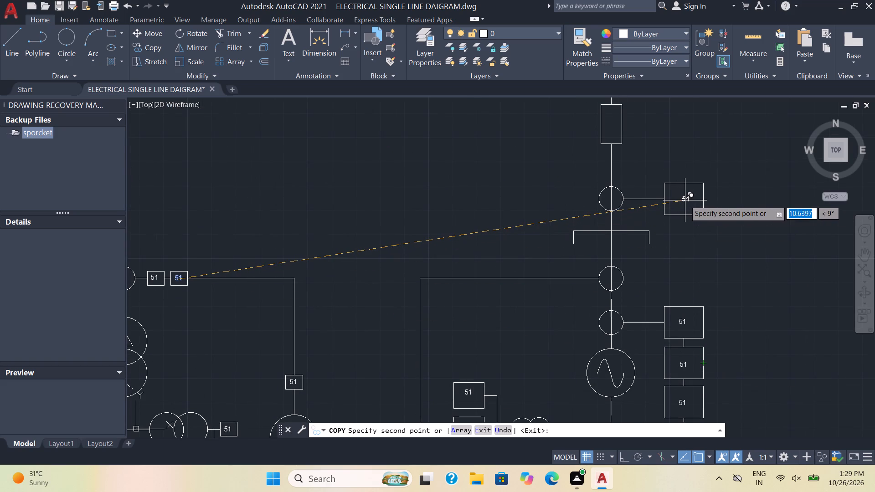
{"action": "left_click", "coordinate": [683, 200]}
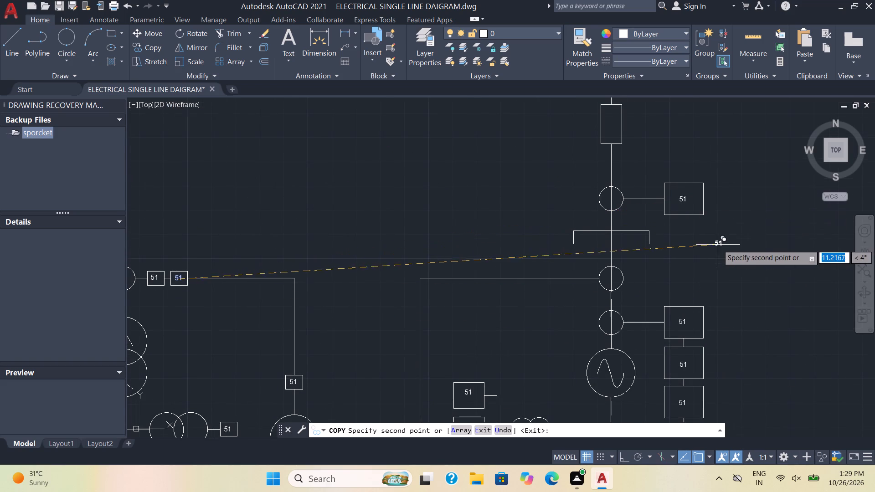
Place 51 copies in the standalone boxes beside the switches of the first two feeders below the busbar.
{"action": "scroll", "coordinate": [718, 245], "scroll_direction": "down", "scroll_amount": 1}
{"action": "scroll", "coordinate": [775, 418], "scroll_direction": "down", "scroll_amount": 1}
{"action": "middle_click_drag", "start_coordinate": [762, 361], "coordinate": [759, 359]}
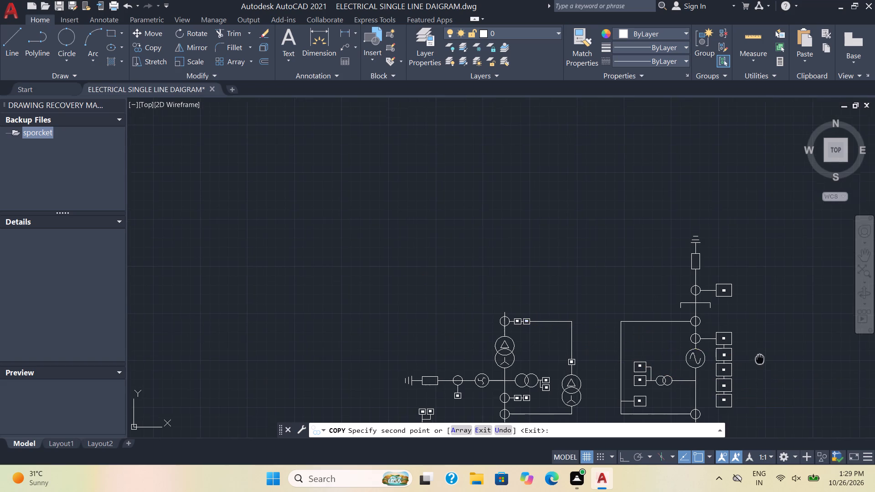
{"action": "middle_click_drag", "start_coordinate": [759, 359], "coordinate": [697, 186]}
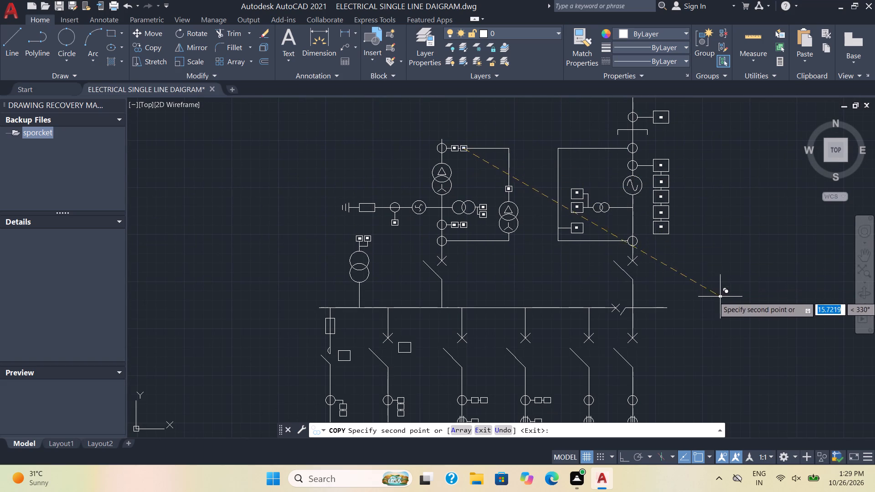
{"action": "middle_click_drag", "start_coordinate": [591, 347], "coordinate": [700, 263]}
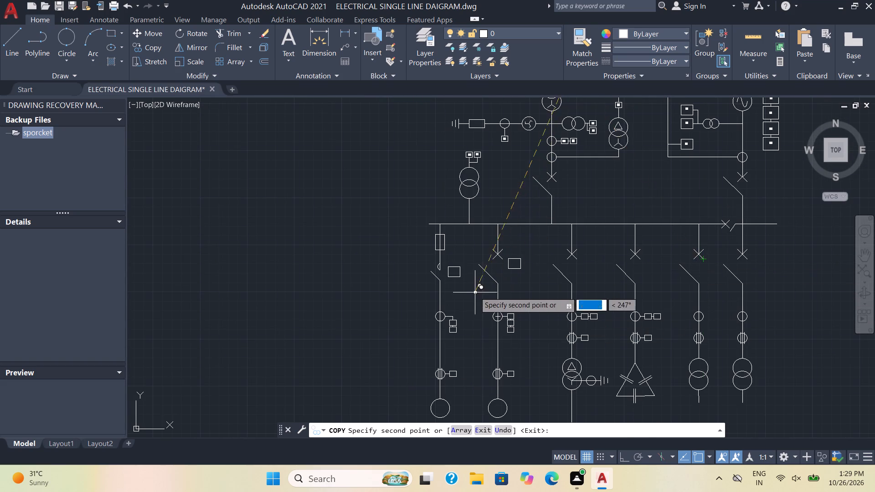
{"action": "scroll", "coordinate": [474, 285], "scroll_direction": "up", "scroll_amount": 2}
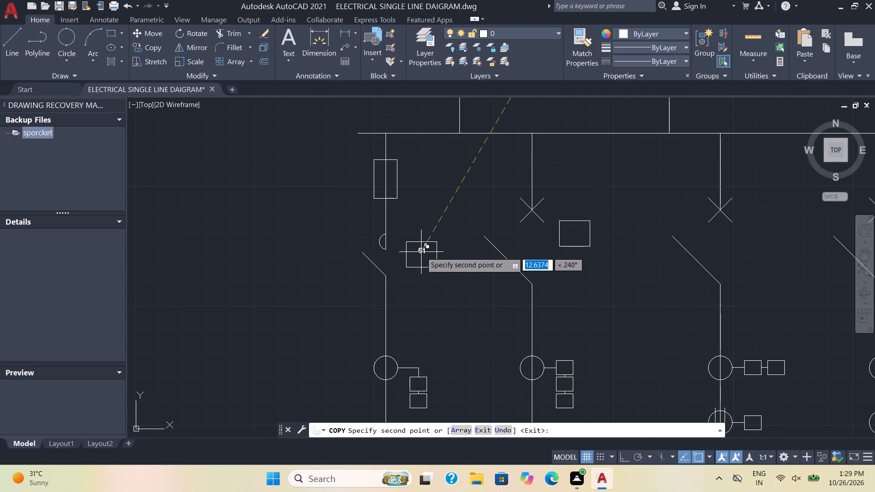
{"action": "left_click", "coordinate": [420, 253]}
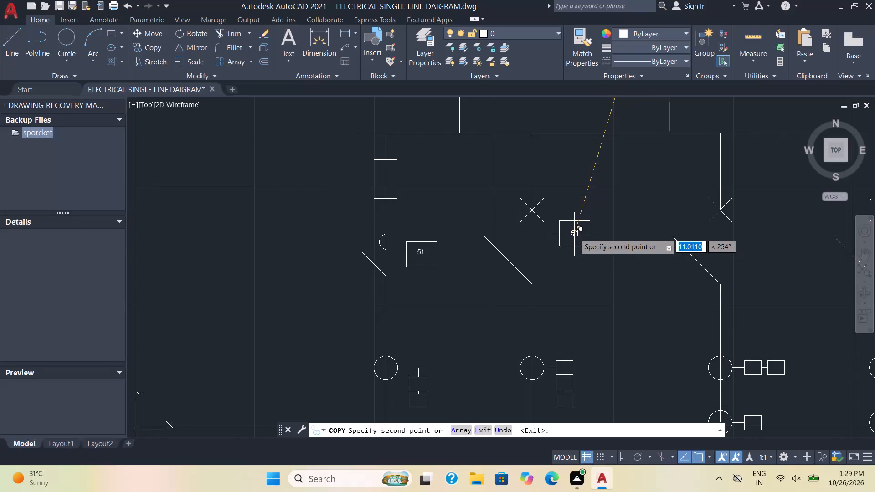
{"action": "left_click", "coordinate": [575, 234]}
{"action": "scroll", "coordinate": [621, 332], "scroll_direction": "down", "scroll_amount": 2}
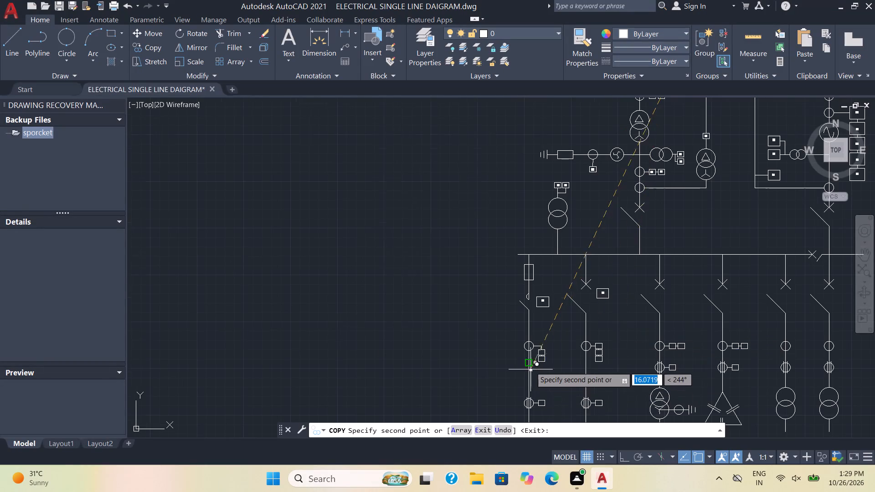
Place 51 copies in the two stacked boxes beside the upper circle of the first feeder below the busbar.
{"action": "scroll", "coordinate": [530, 364], "scroll_direction": "up", "scroll_amount": 3}
{"action": "scroll", "coordinate": [534, 312], "scroll_direction": "up", "scroll_amount": 2}
{"action": "left_click", "coordinate": [622, 362]}
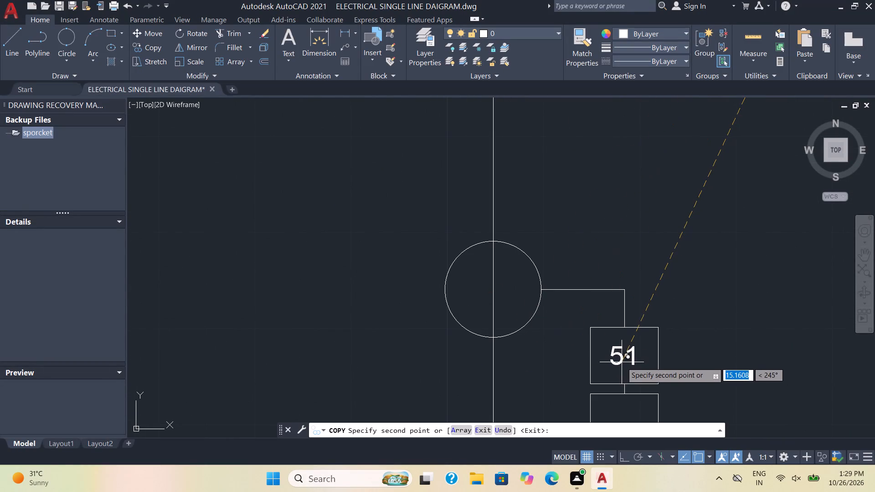
{"action": "scroll", "coordinate": [639, 366], "scroll_direction": "down", "scroll_amount": 1}
{"action": "middle_click_drag", "start_coordinate": [631, 290], "coordinate": [617, 170]}
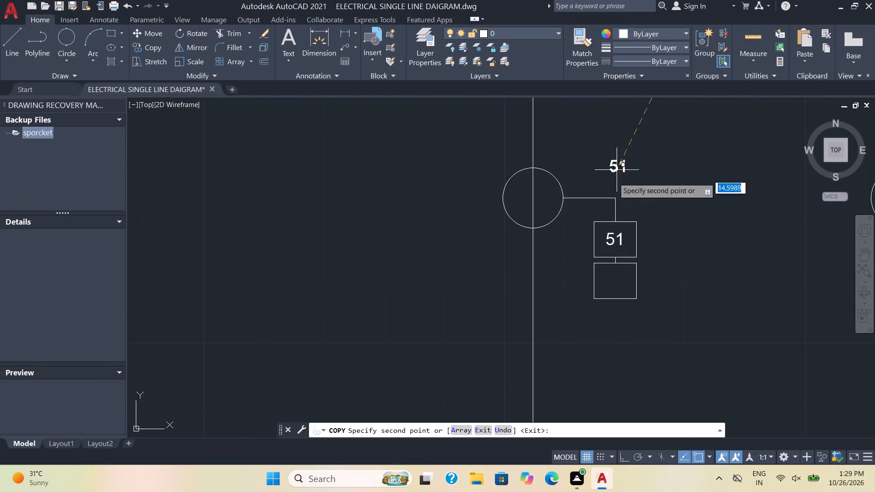
{"action": "left_click", "coordinate": [613, 283]}
Place 51 copies in the three stacked boxes beside the upper circle of the second feeder.
{"action": "scroll", "coordinate": [668, 303], "scroll_direction": "down", "scroll_amount": 3}
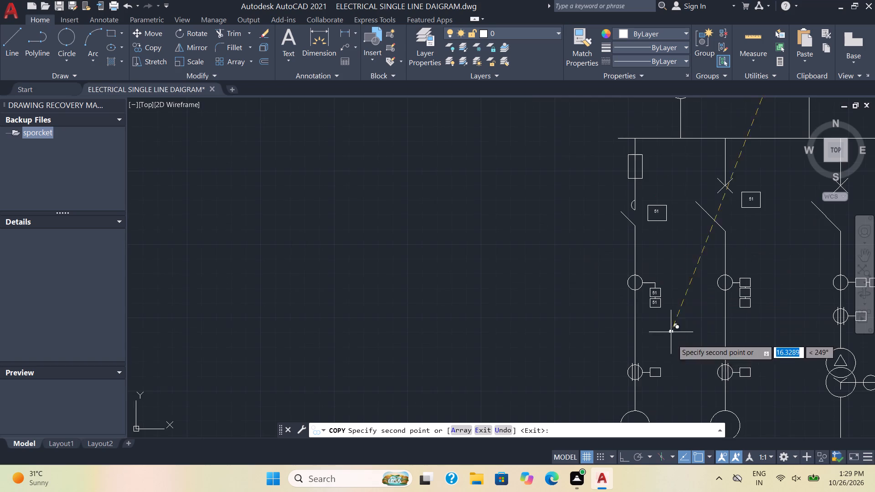
{"action": "middle_click_drag", "start_coordinate": [677, 360], "coordinate": [607, 309]}
{"action": "scroll", "coordinate": [665, 273], "scroll_direction": "up", "scroll_amount": 3}
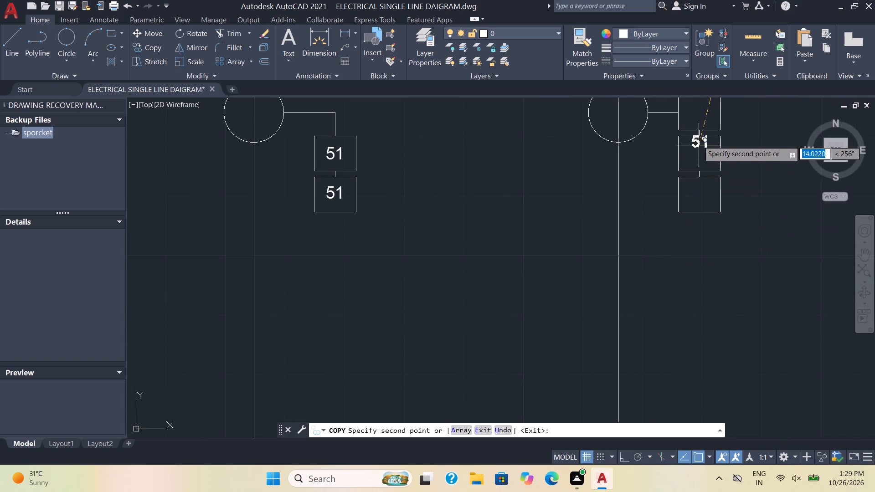
{"action": "left_click", "coordinate": [698, 114]}
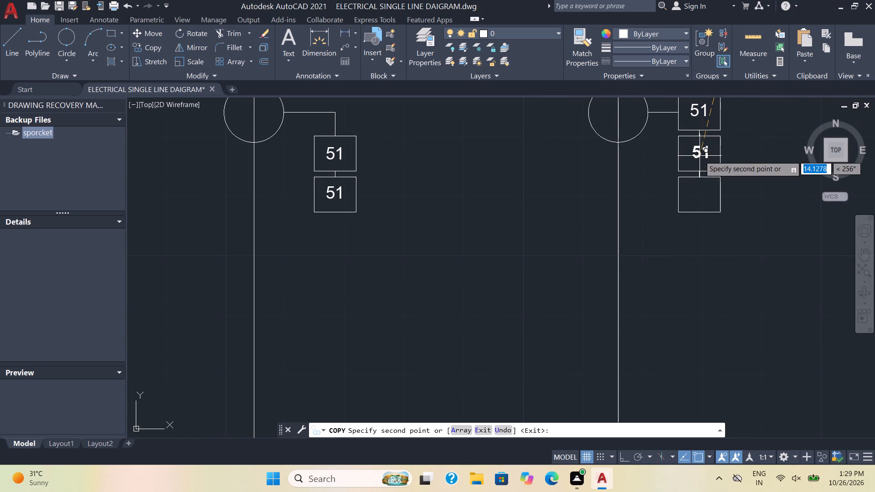
{"action": "left_click", "coordinate": [700, 156]}
{"action": "left_click", "coordinate": [699, 197]}
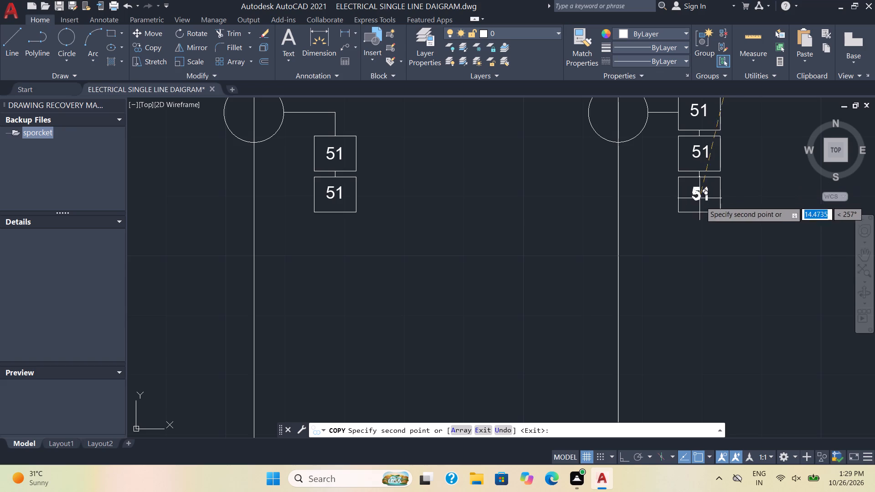
Place 51 copies in the single boxes just above the large end circles of the first and second feeders.
{"action": "scroll", "coordinate": [698, 259], "scroll_direction": "down", "scroll_amount": 1}
{"action": "middle_click_drag", "start_coordinate": [697, 349], "coordinate": [657, 177]}
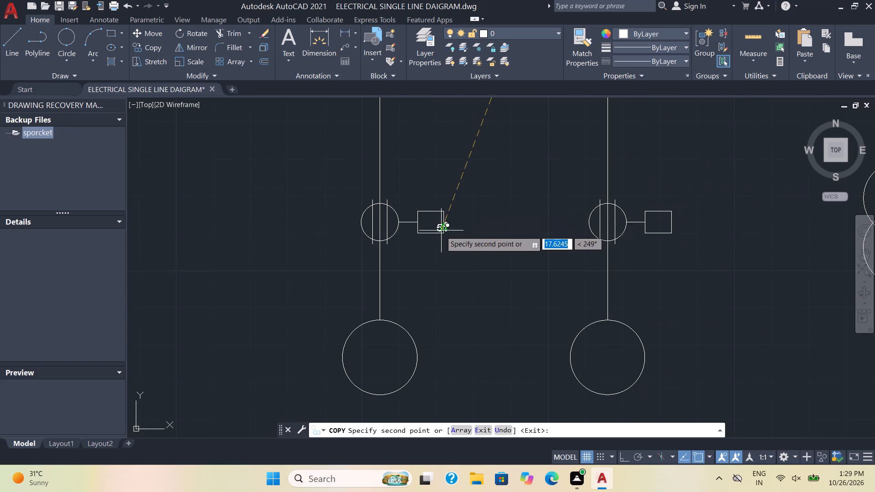
{"action": "left_click", "coordinate": [430, 222]}
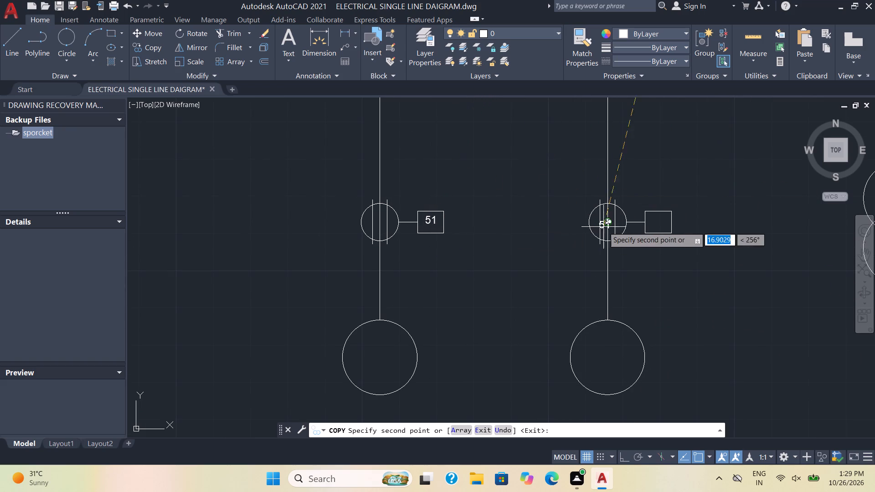
{"action": "left_click", "coordinate": [657, 223]}
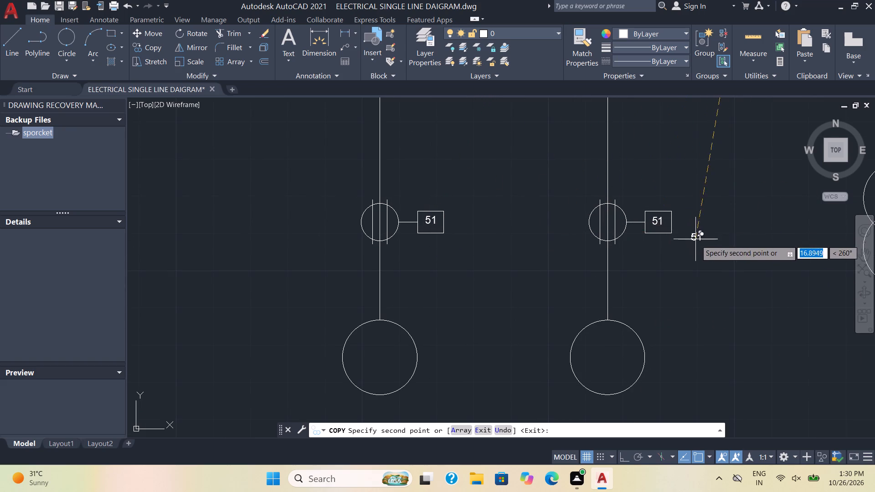
Place 51 copies in the third feeder's three boxes above the transformer: the horizontal pair and the single box below it.
{"action": "scroll", "coordinate": [696, 240], "scroll_direction": "down", "scroll_amount": 3}
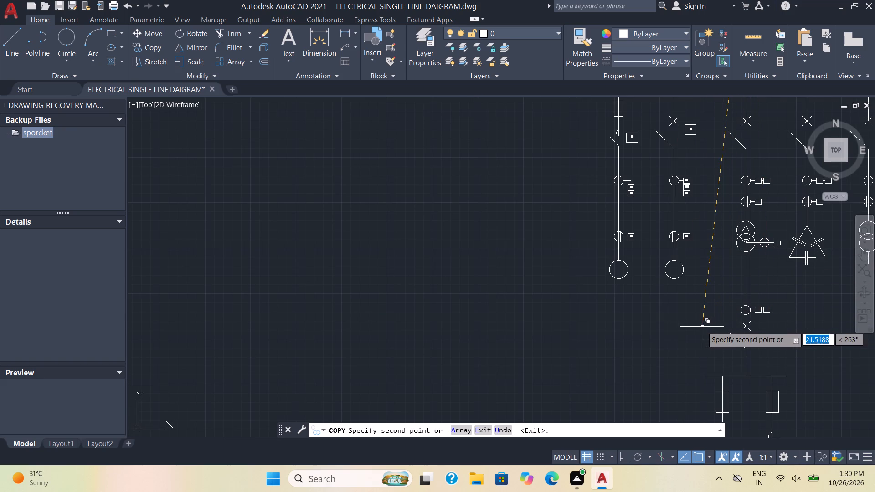
{"action": "middle_click_drag", "start_coordinate": [701, 327], "coordinate": [476, 317]}
{"action": "scroll", "coordinate": [593, 197], "scroll_direction": "up", "scroll_amount": 1}
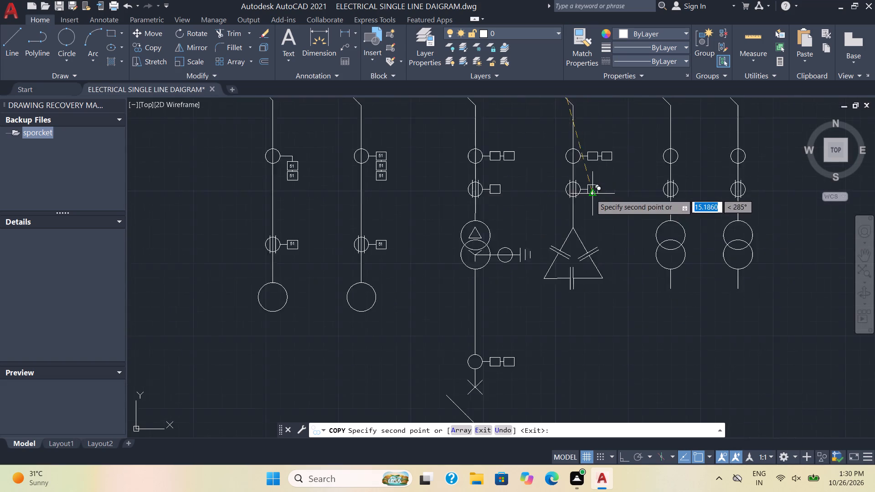
{"action": "scroll", "coordinate": [590, 194], "scroll_direction": "up", "scroll_amount": 1}
{"action": "middle_click_drag", "start_coordinate": [509, 185], "coordinate": [579, 301]}
{"action": "scroll", "coordinate": [511, 265], "scroll_direction": "up", "scroll_amount": 2}
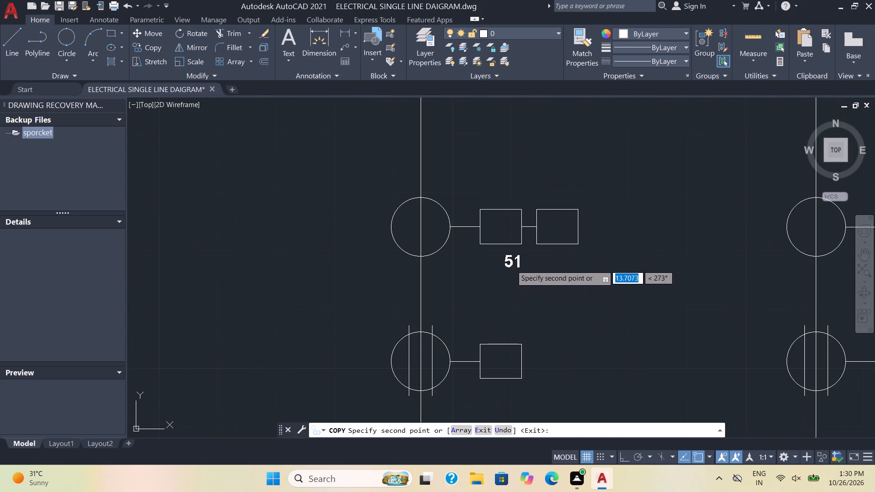
{"action": "left_click", "coordinate": [497, 231]}
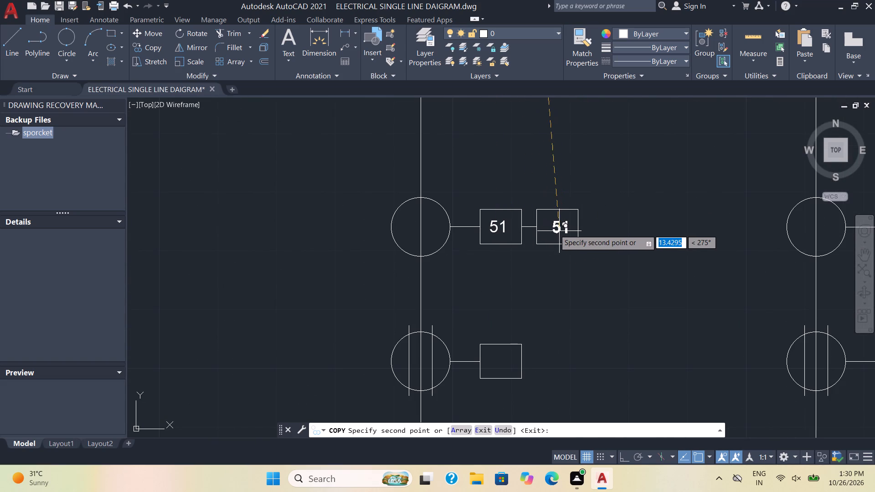
{"action": "left_click", "coordinate": [555, 230]}
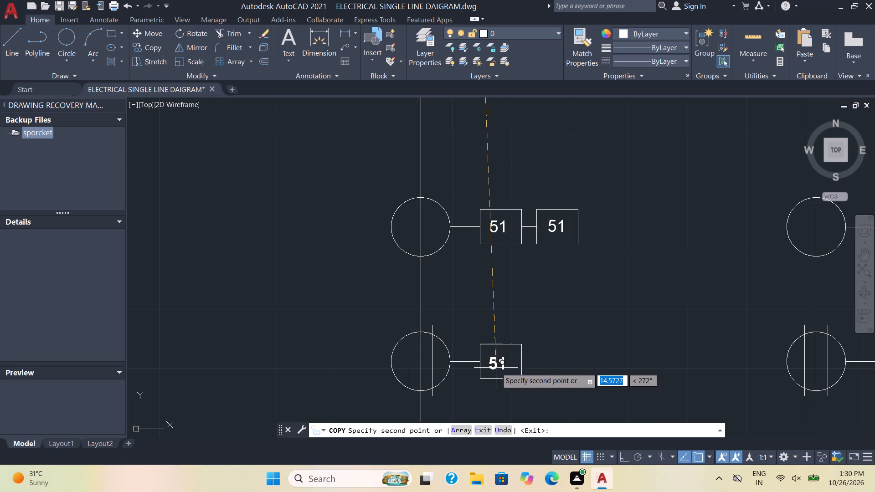
{"action": "left_click", "coordinate": [496, 368]}
Place 51 copies in the fourth feeder's three boxes above the delta capacitor symbol: the horizontal pair and the single box below it.
{"action": "scroll", "coordinate": [617, 307], "scroll_direction": "down", "scroll_amount": 2}
{"action": "scroll", "coordinate": [749, 290], "scroll_direction": "up", "scroll_amount": 2}
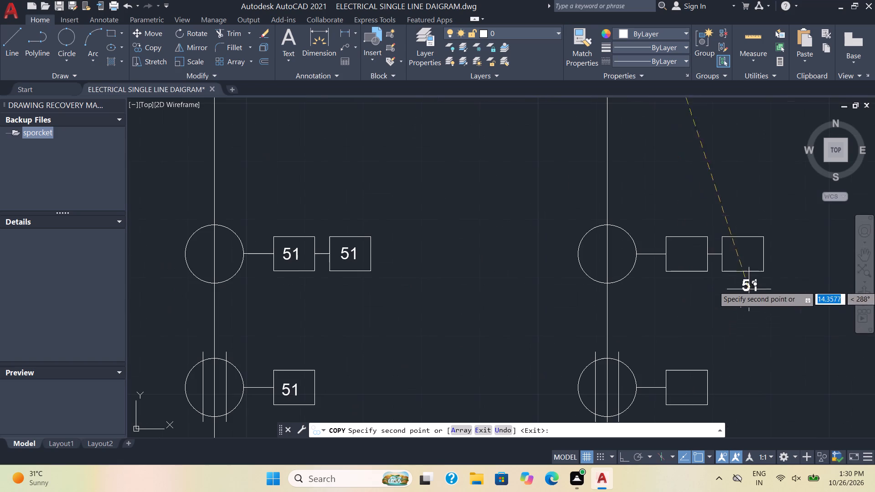
{"action": "left_click", "coordinate": [687, 255]}
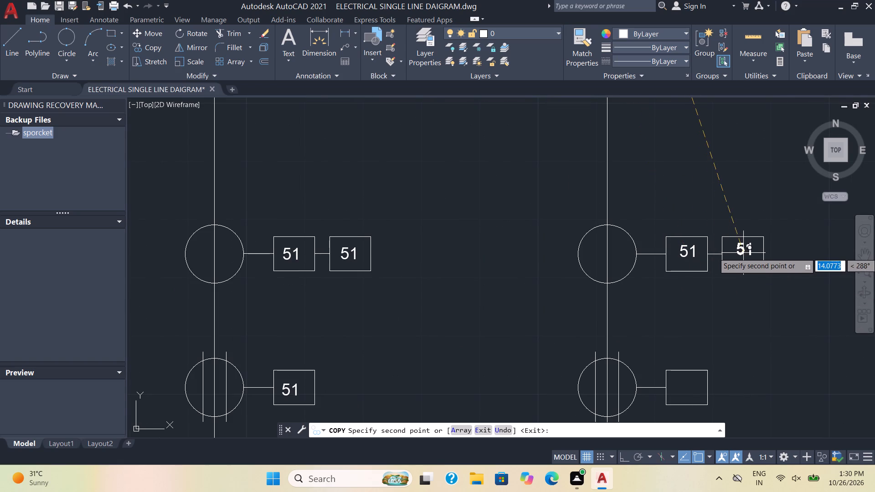
{"action": "left_click", "coordinate": [744, 255]}
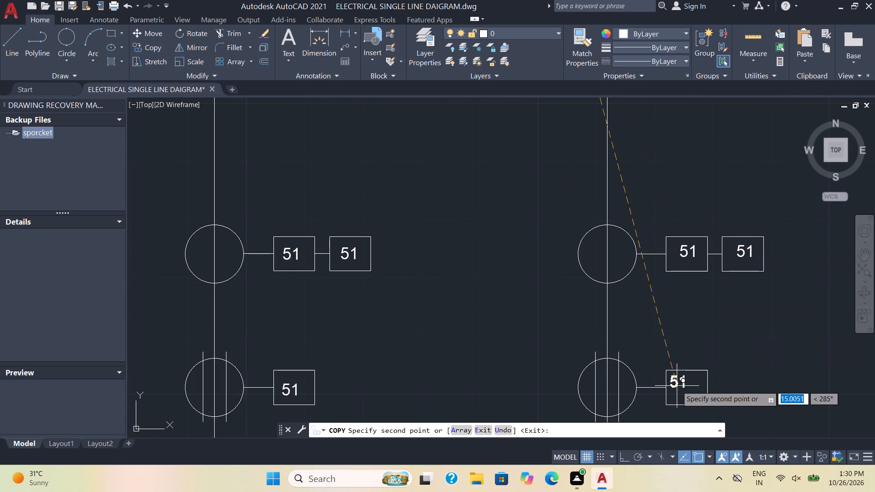
{"action": "left_click", "coordinate": [685, 390]}
Place 51 copies in the pair of boxes beside the circle below the third feeder's transformer.
{"action": "scroll", "coordinate": [733, 348], "scroll_direction": "down", "scroll_amount": 3}
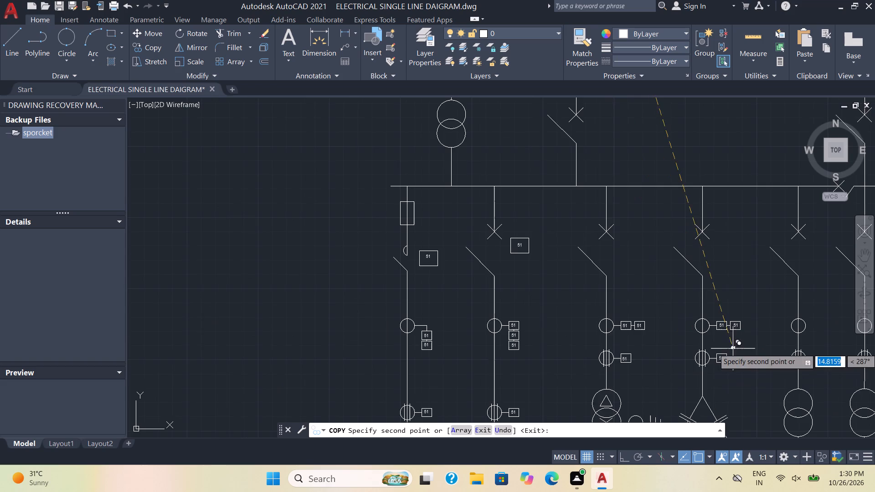
{"action": "middle_click_drag", "start_coordinate": [741, 358], "coordinate": [654, 248]}
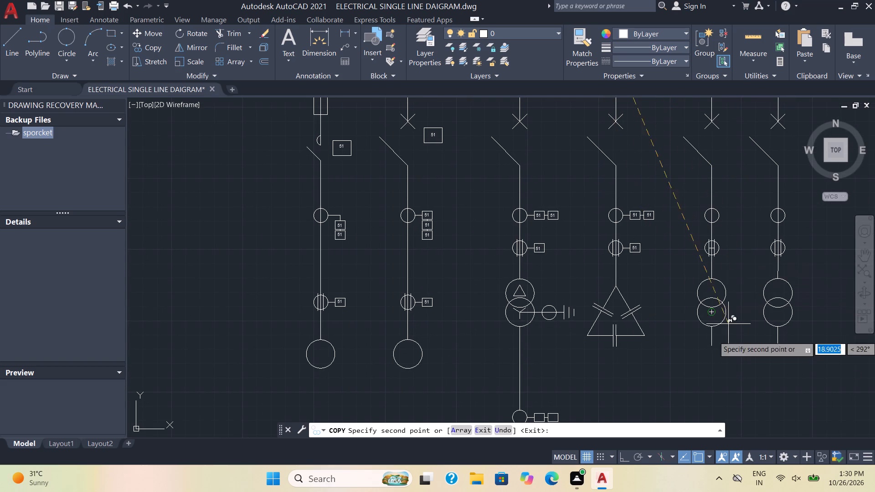
{"action": "middle_click_drag", "start_coordinate": [686, 365], "coordinate": [730, 237]}
{"action": "scroll", "coordinate": [636, 319], "scroll_direction": "up", "scroll_amount": 1}
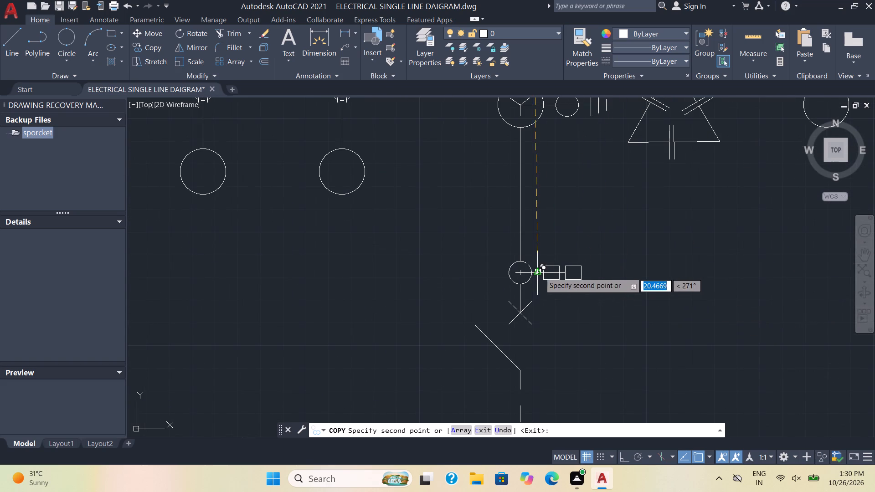
{"action": "scroll", "coordinate": [541, 271], "scroll_direction": "up", "scroll_amount": 3}
{"action": "left_click", "coordinate": [571, 287]}
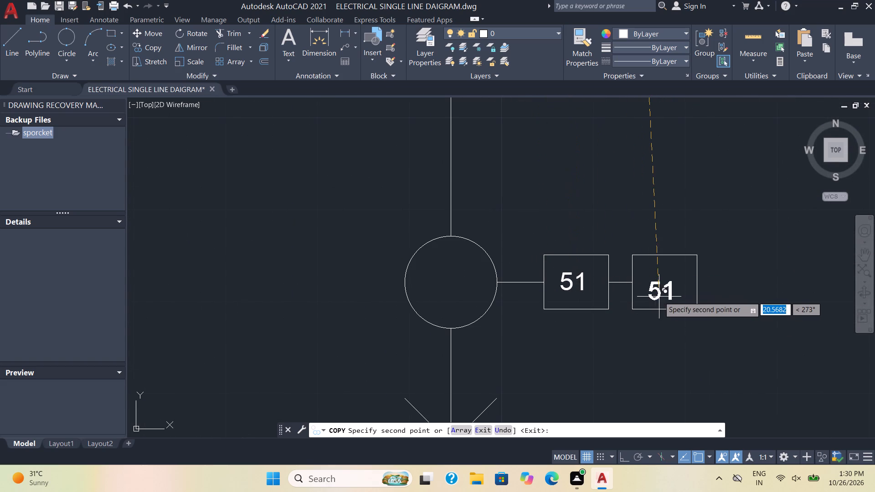
{"action": "left_click", "coordinate": [660, 287]}
Place a 51 copy in the large box between the two branches below the lower busbar and finish copying.
{"action": "scroll", "coordinate": [659, 303], "scroll_direction": "down", "scroll_amount": 2}
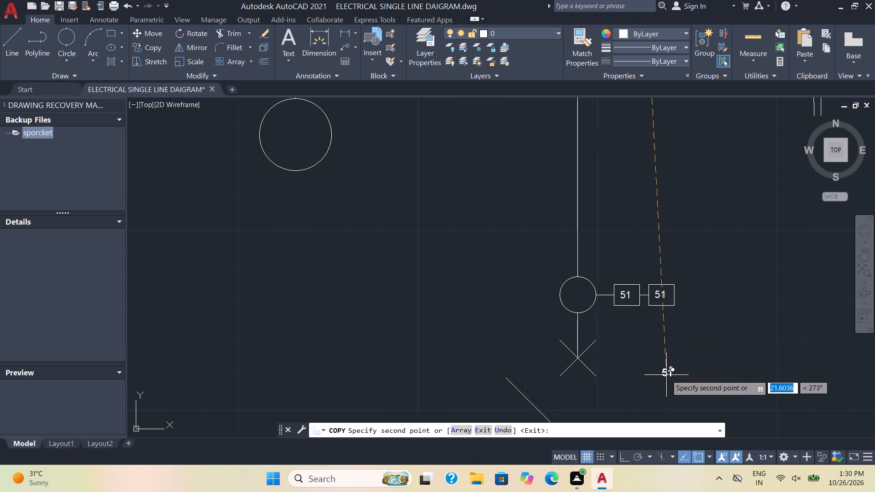
{"action": "middle_click_drag", "start_coordinate": [666, 375], "coordinate": [646, 174]}
{"action": "scroll", "coordinate": [643, 217], "scroll_direction": "down", "scroll_amount": 2}
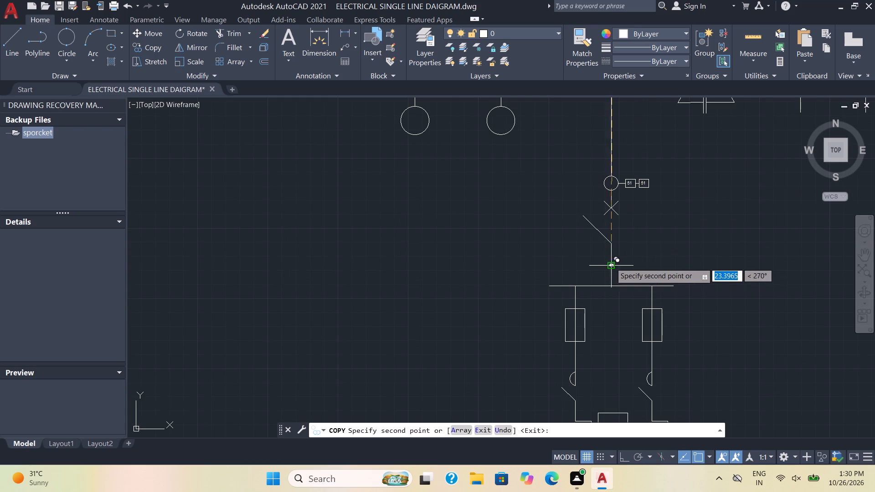
{"action": "middle_click_drag", "start_coordinate": [663, 274], "coordinate": [648, 121]}
{"action": "scroll", "coordinate": [662, 237], "scroll_direction": "up", "scroll_amount": 1}
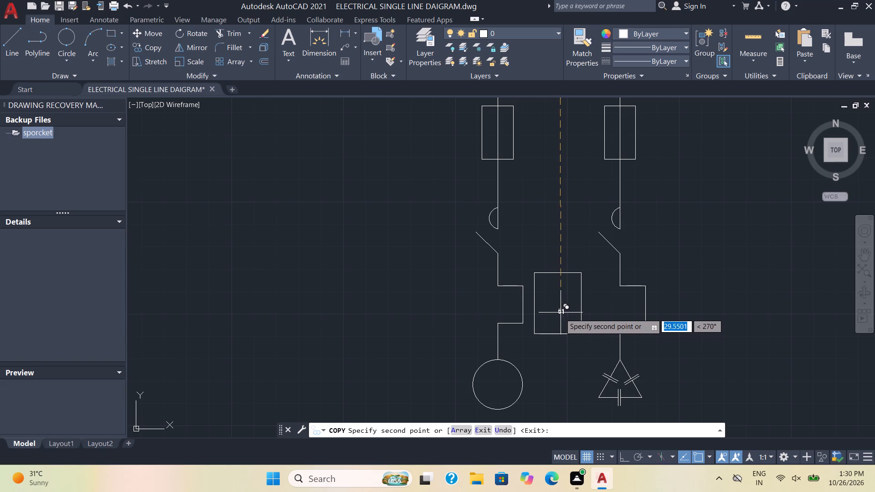
{"action": "left_click", "coordinate": [553, 306]}
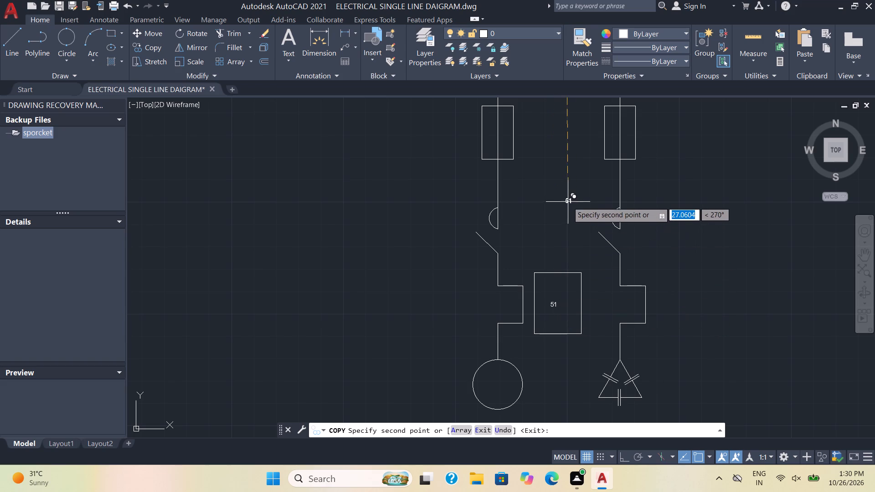
{"action": "middle_click_drag", "start_coordinate": [567, 197], "coordinate": [586, 334]}
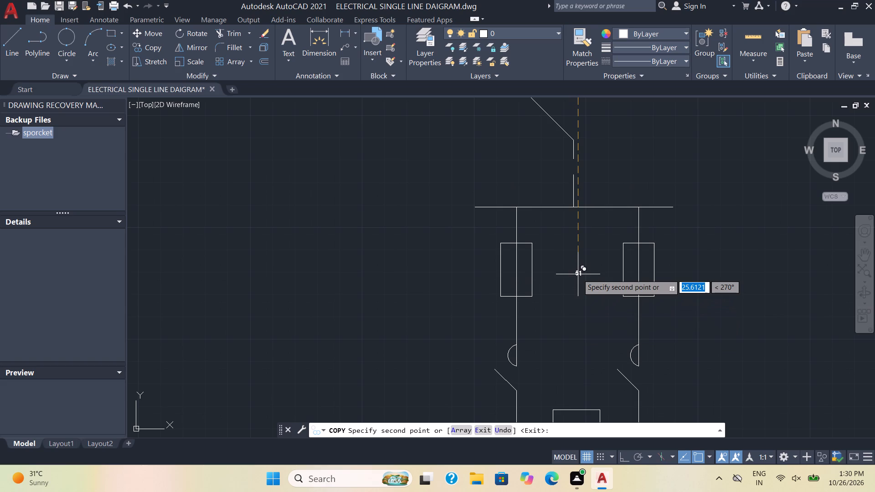
{"action": "key", "text": "Escape"}
Draw a vertical line closing the gap between the third feeder's lower switch and the lower busbar.
{"action": "left_click", "coordinate": [10, 39]}
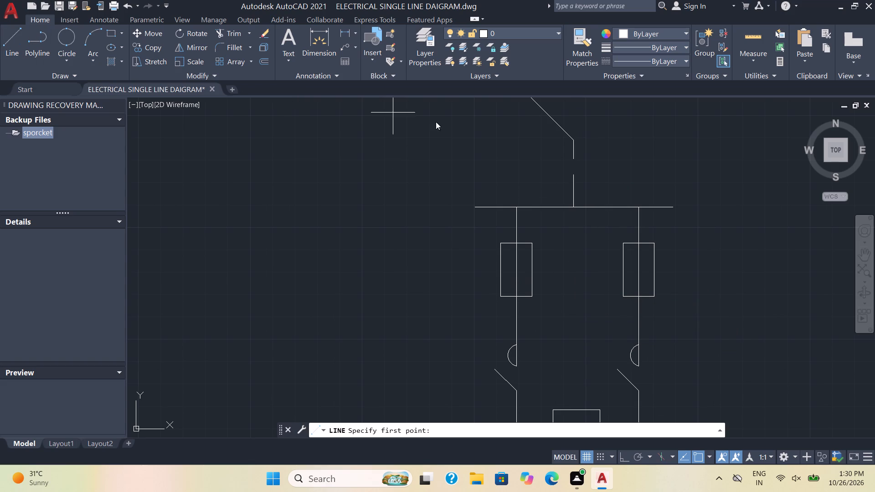
{"action": "left_click", "coordinate": [575, 173]}
{"action": "left_click", "coordinate": [576, 156]}
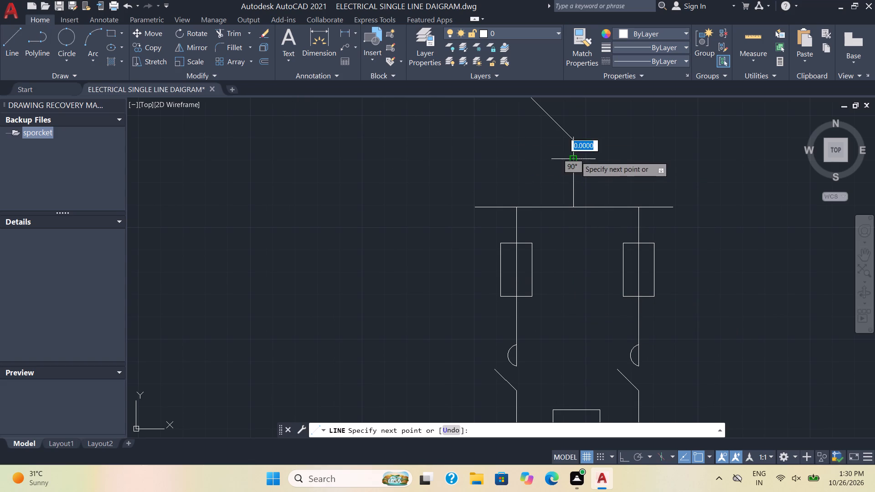
{"action": "key", "text": "Escape"}
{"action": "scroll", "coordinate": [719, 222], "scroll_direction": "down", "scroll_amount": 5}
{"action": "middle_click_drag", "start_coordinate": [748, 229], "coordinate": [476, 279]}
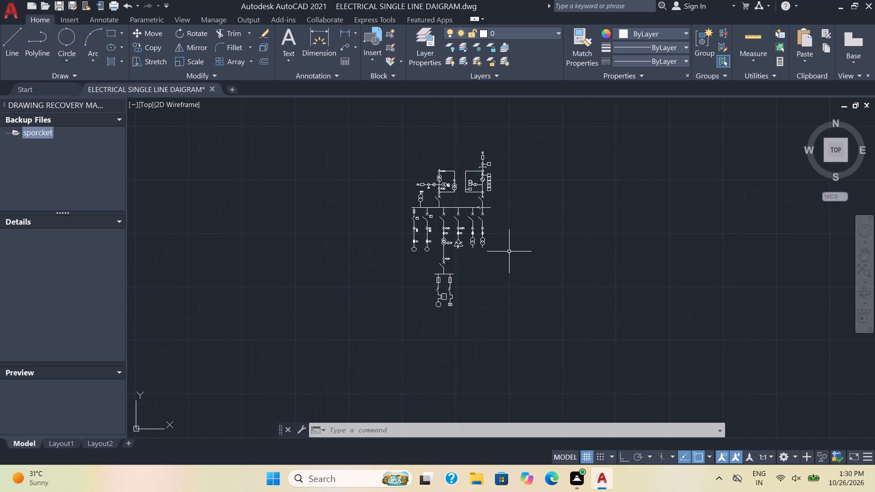
Change the first relay box label beside the top CT circle, above the delta-star transformer of the incoming feeder, to 50.
{"action": "scroll", "coordinate": [509, 251], "scroll_direction": "up", "scroll_amount": 3}
{"action": "middle_click_drag", "start_coordinate": [498, 217], "coordinate": [679, 357]}
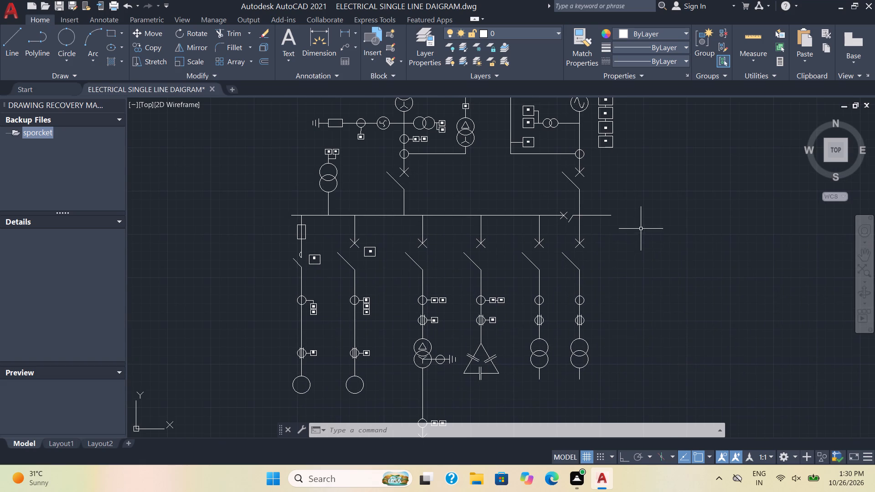
{"action": "middle_click_drag", "start_coordinate": [641, 229], "coordinate": [693, 354]}
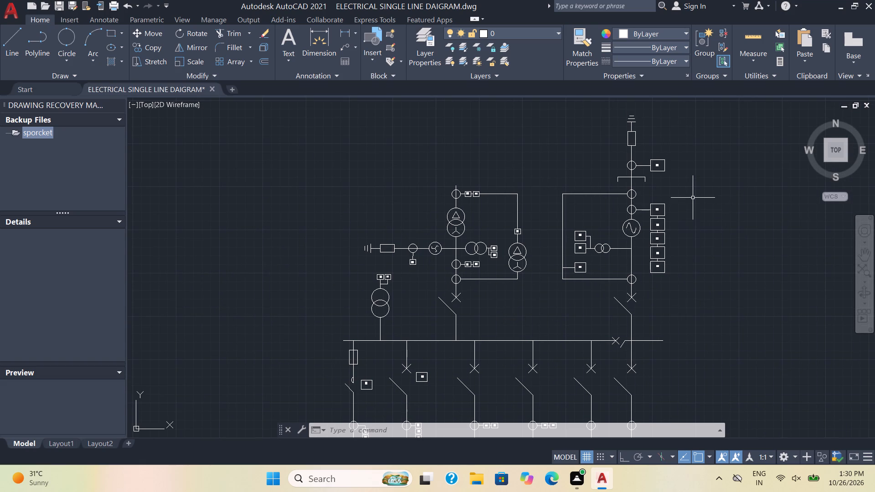
{"action": "scroll", "coordinate": [693, 198], "scroll_direction": "up", "scroll_amount": 3}
{"action": "scroll", "coordinate": [335, 218], "scroll_direction": "down", "scroll_amount": 1}
{"action": "middle_click_drag", "start_coordinate": [335, 220], "coordinate": [702, 308]}
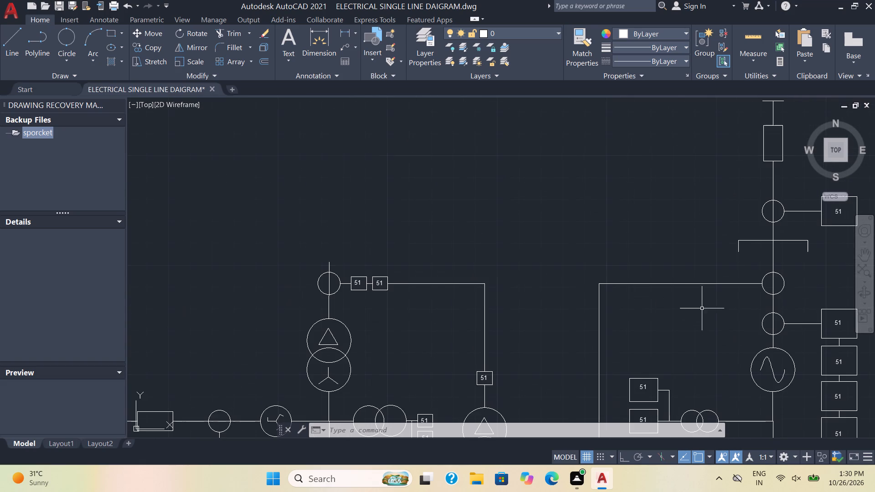
{"action": "scroll", "coordinate": [437, 307], "scroll_direction": "up", "scroll_amount": 2}
{"action": "middle_click_drag", "start_coordinate": [370, 297], "coordinate": [569, 278]}
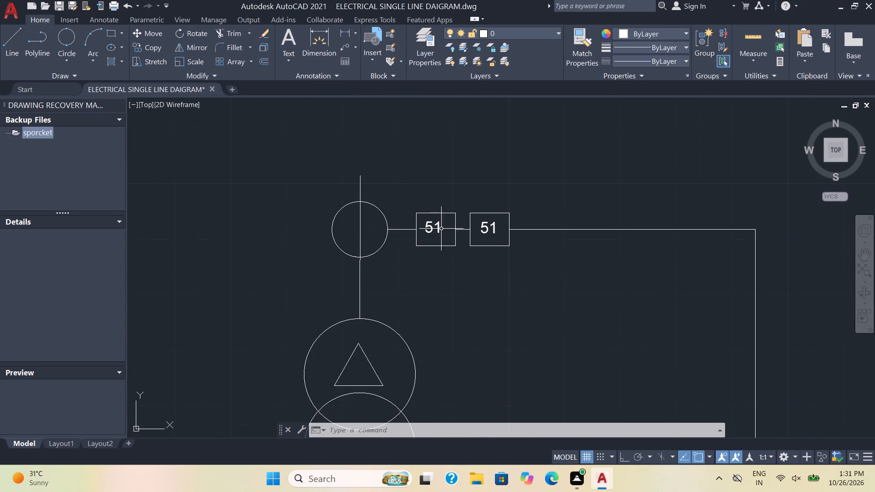
{"action": "double_click", "coordinate": [437, 228]}
{"action": "left_click", "coordinate": [444, 228]}
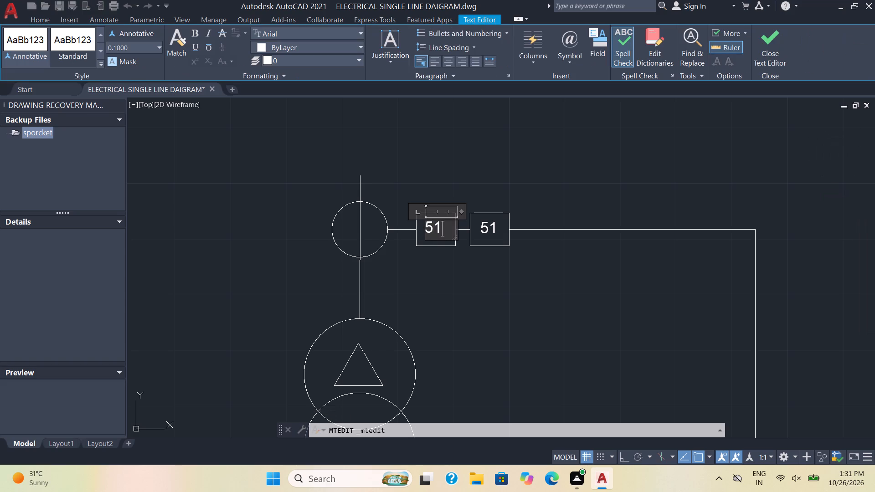
{"action": "key", "text": "BackSpace"}
{"action": "key", "text": "0"}
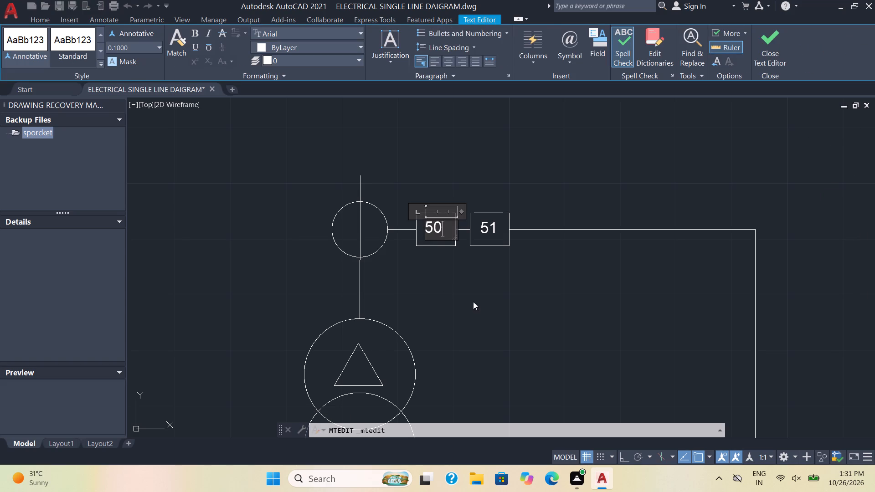
{"action": "left_click", "coordinate": [476, 304]}
Change the outer relay box label beside the CT circle below the incoming transformer's horizontal branch to 50t.
{"action": "scroll", "coordinate": [669, 324], "scroll_direction": "down", "scroll_amount": 2}
{"action": "middle_click_drag", "start_coordinate": [638, 359], "coordinate": [622, 127]}
{"action": "scroll", "coordinate": [626, 177], "scroll_direction": "up", "scroll_amount": 2}
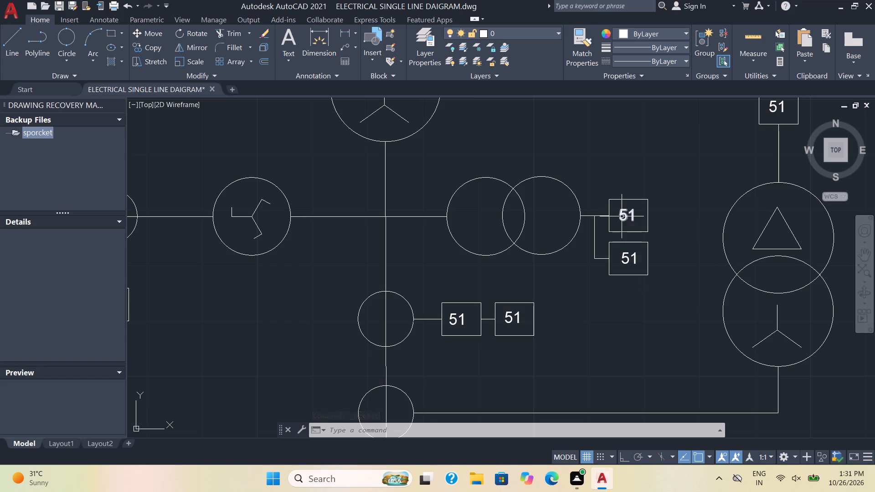
{"action": "scroll", "coordinate": [611, 208], "scroll_direction": "down", "scroll_amount": 4}
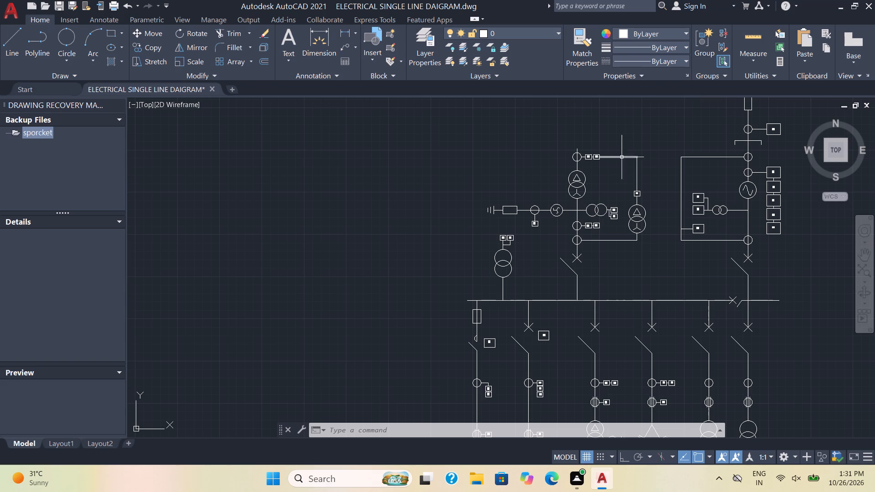
{"action": "scroll", "coordinate": [618, 181], "scroll_direction": "up", "scroll_amount": 3}
{"action": "scroll", "coordinate": [609, 266], "scroll_direction": "down", "scroll_amount": 3}
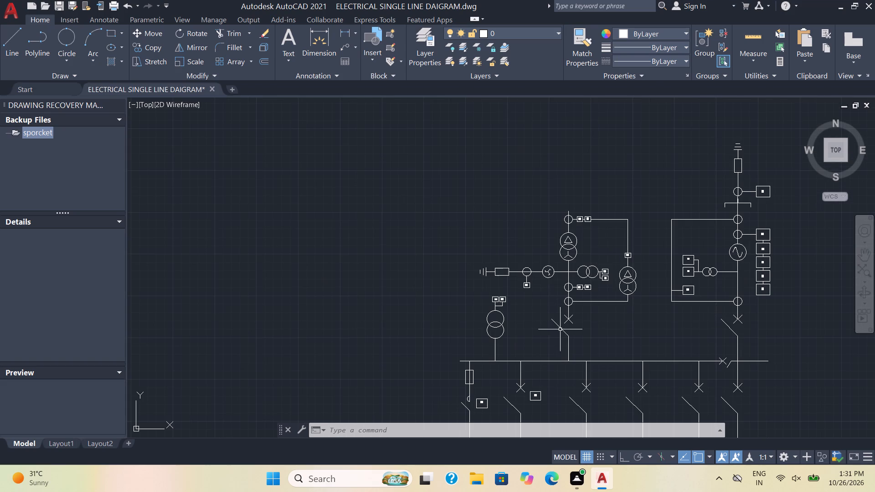
{"action": "scroll", "coordinate": [602, 302], "scroll_direction": "up", "scroll_amount": 2}
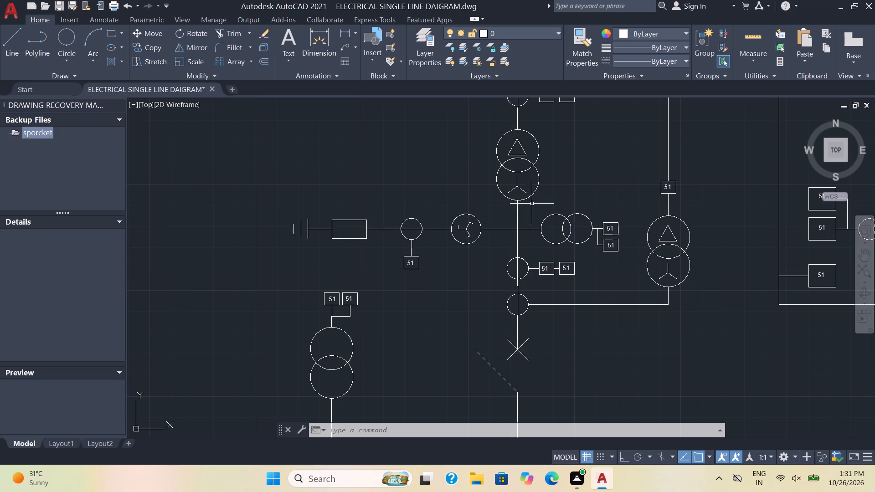
{"action": "scroll", "coordinate": [548, 277], "scroll_direction": "up", "scroll_amount": 1}
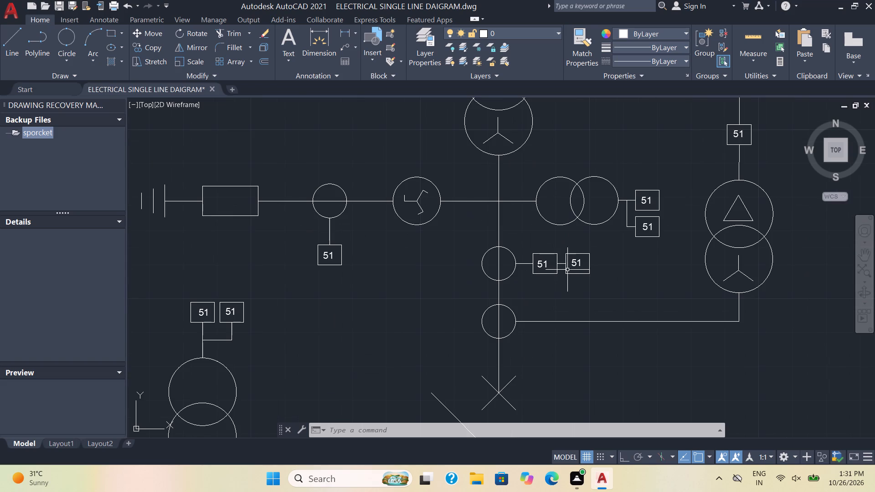
{"action": "scroll", "coordinate": [556, 267], "scroll_direction": "up", "scroll_amount": 2}
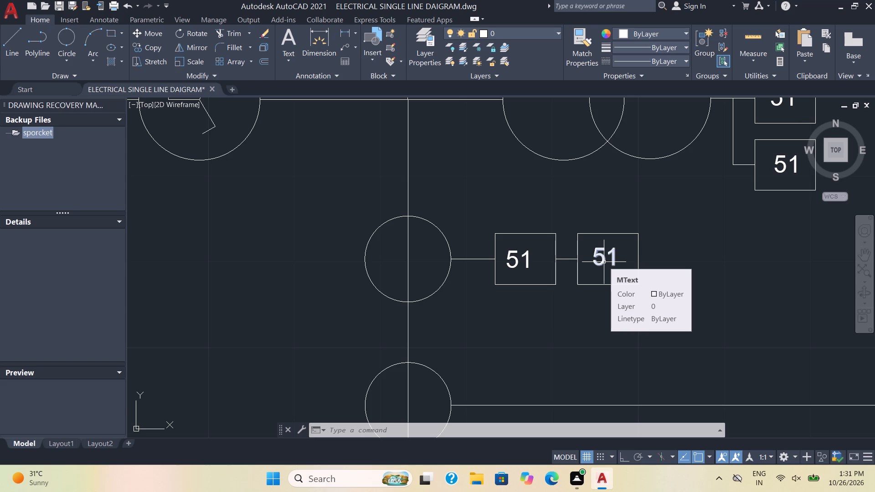
{"action": "double_click", "coordinate": [604, 262]}
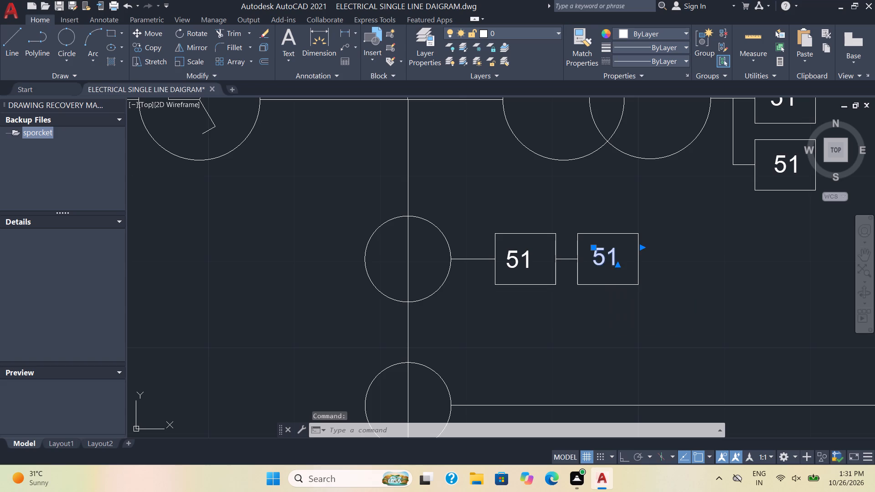
{"action": "left_click", "coordinate": [620, 259]}
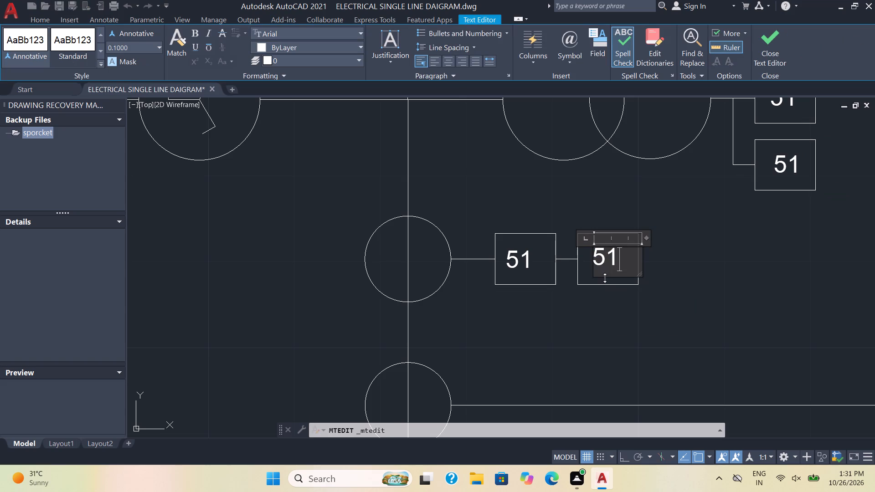
{"action": "key", "text": "BackSpace"}
{"action": "key", "text": "0"}
{"action": "key", "text": "t"}
{"action": "left_click", "coordinate": [674, 311]}
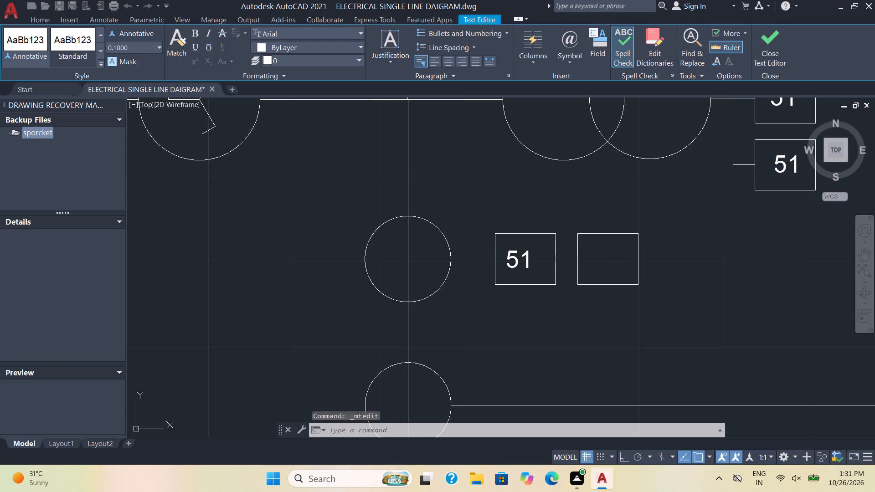
Change the lower of the two relay box labels beside the overlapping-circle voltage transformer to 27.
{"action": "double_click", "coordinate": [785, 165]}
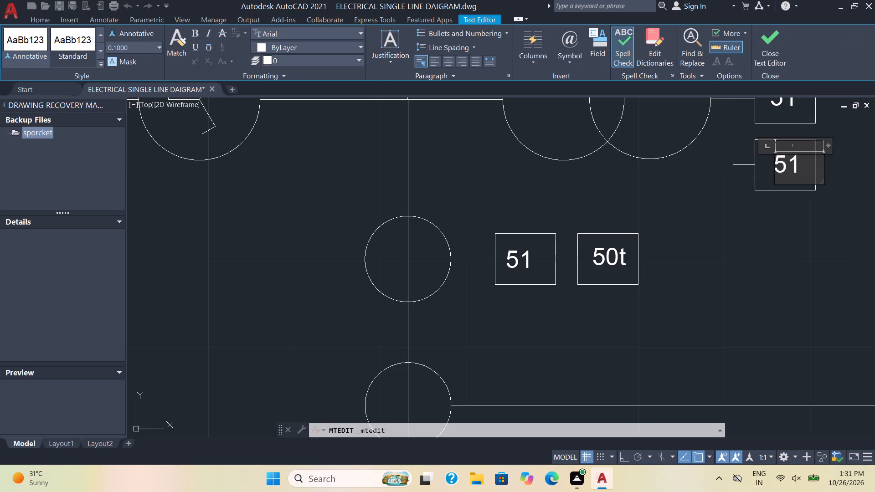
{"action": "key", "text": "2"}
{"action": "left_click_drag", "start_coordinate": [811, 165], "coordinate": [772, 176]}
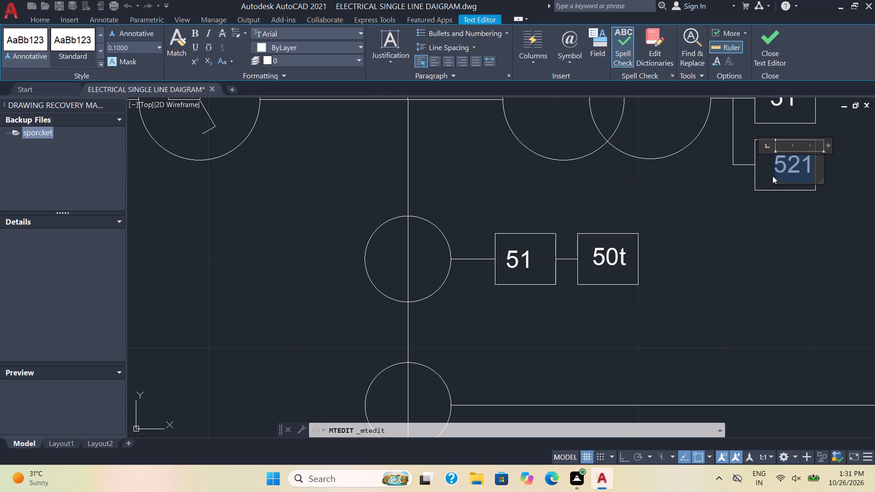
{"action": "type", "text": "27"}
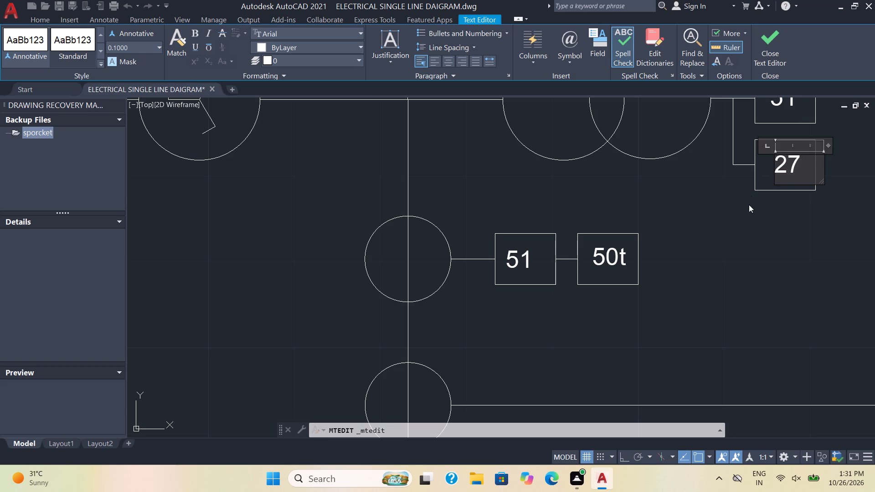
{"action": "left_click", "coordinate": [755, 220]}
Change the upper of the two relay box labels beside the same voltage transformer to 271.
{"action": "scroll", "coordinate": [769, 216], "scroll_direction": "down", "scroll_amount": 1}
{"action": "middle_click_drag", "start_coordinate": [769, 216], "coordinate": [658, 298]}
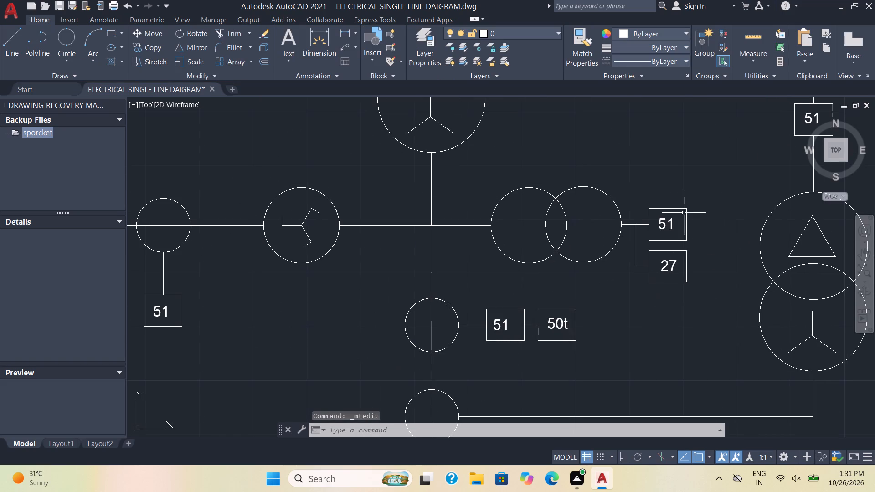
{"action": "double_click", "coordinate": [665, 225]}
{"action": "left_click", "coordinate": [674, 224]}
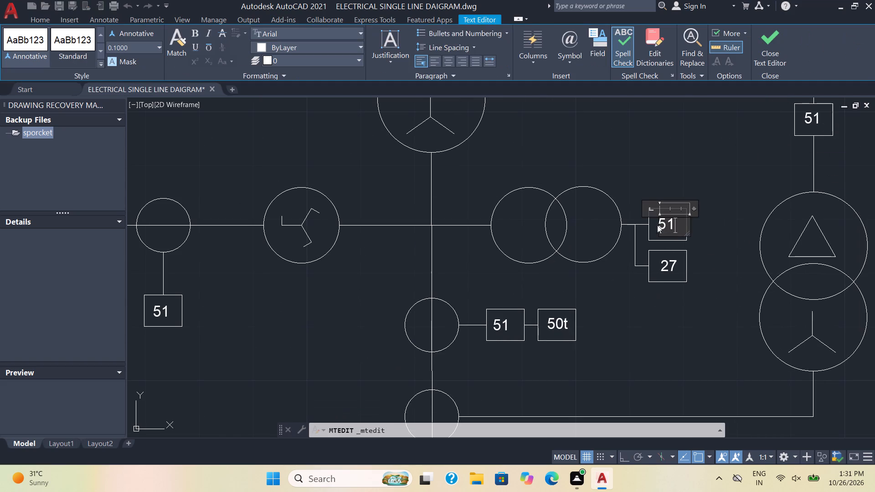
{"action": "left_click_drag", "start_coordinate": [678, 226], "coordinate": [649, 227]}
{"action": "type", "text": "27"}
{"action": "key", "text": "1"}
{"action": "left_click", "coordinate": [609, 294]}
Change the relay box label directly above the delta-star transformer on the parallel side branch to 87T.
{"action": "scroll", "coordinate": [617, 195], "scroll_direction": "down", "scroll_amount": 3}
{"action": "scroll", "coordinate": [661, 184], "scroll_direction": "up", "scroll_amount": 3}
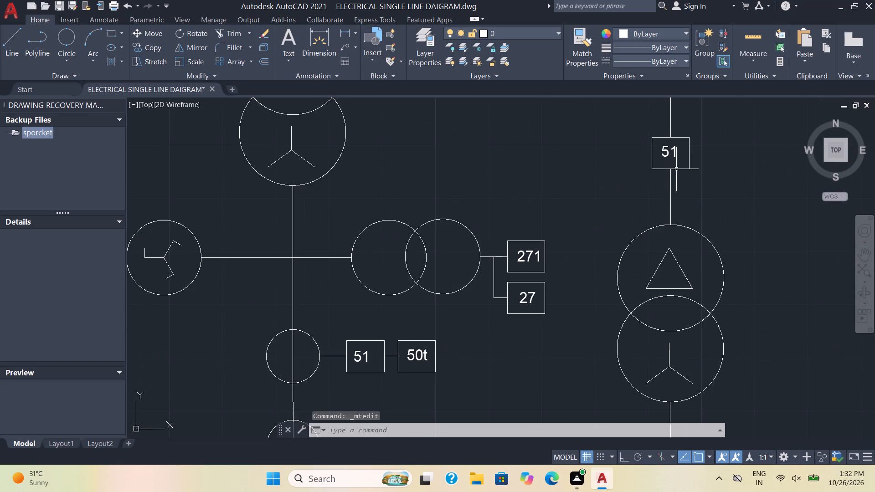
{"action": "double_click", "coordinate": [674, 154]}
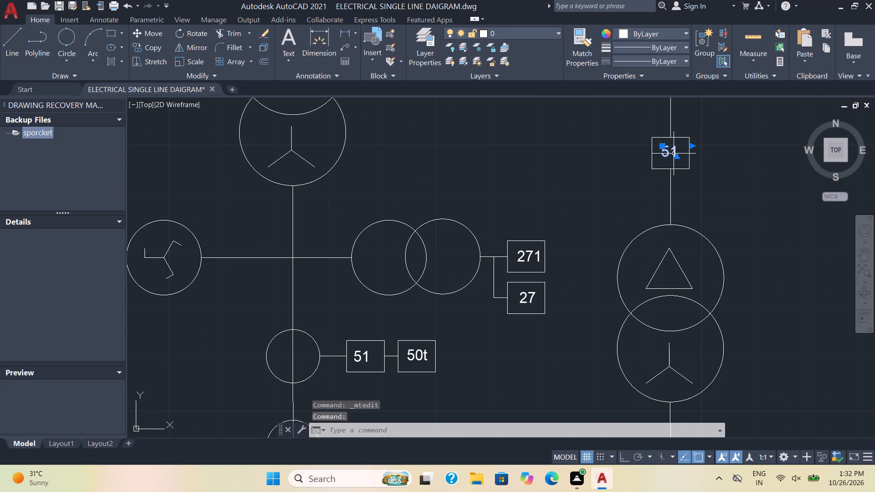
{"action": "left_click_drag", "start_coordinate": [677, 152], "coordinate": [643, 149]}
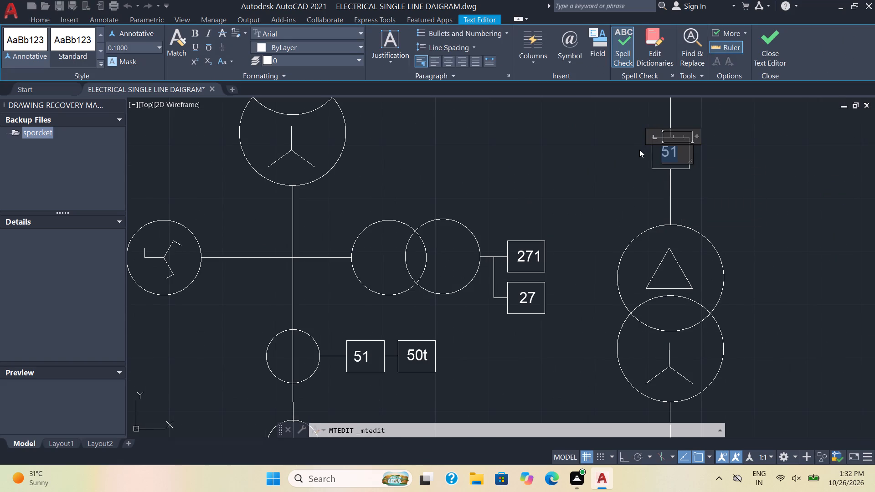
{"action": "type", "text": "87"}
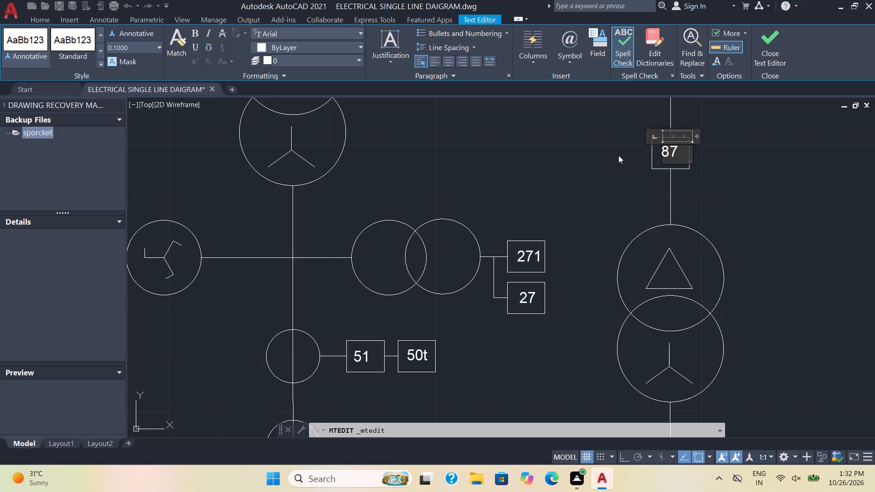
{"action": "key", "text": "t"}
{"action": "left_click", "coordinate": [749, 215]}
Change the relay box label hanging below the CT circle on the earthing branch to 51G.
{"action": "scroll", "coordinate": [557, 203], "scroll_direction": "down", "scroll_amount": 2}
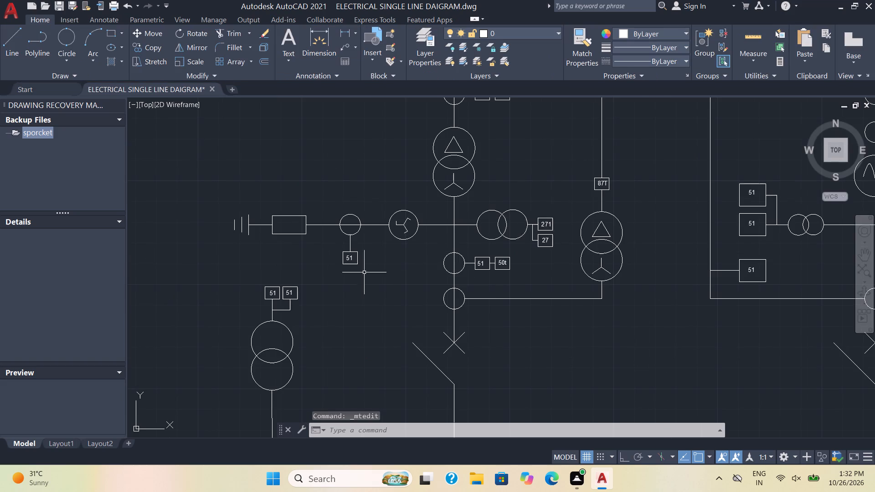
{"action": "scroll", "coordinate": [341, 251], "scroll_direction": "up", "scroll_amount": 2}
{"action": "middle_click_drag", "start_coordinate": [360, 296], "coordinate": [493, 208]}
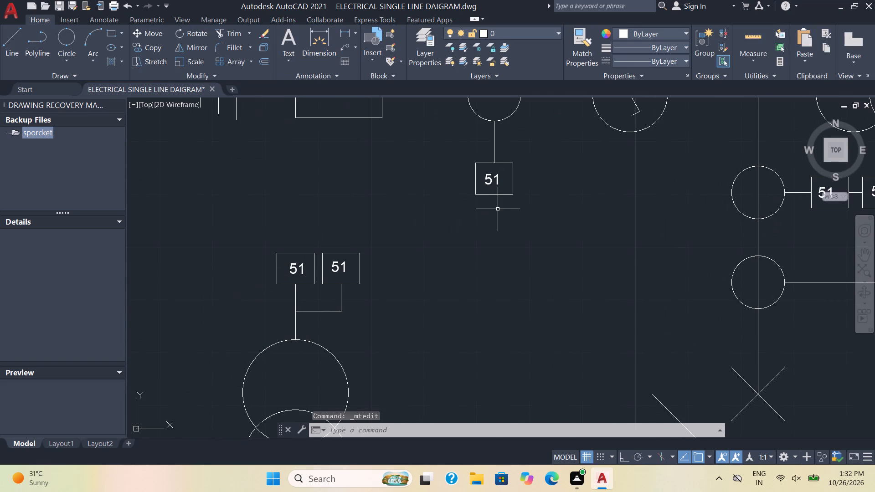
{"action": "left_click", "coordinate": [503, 181]}
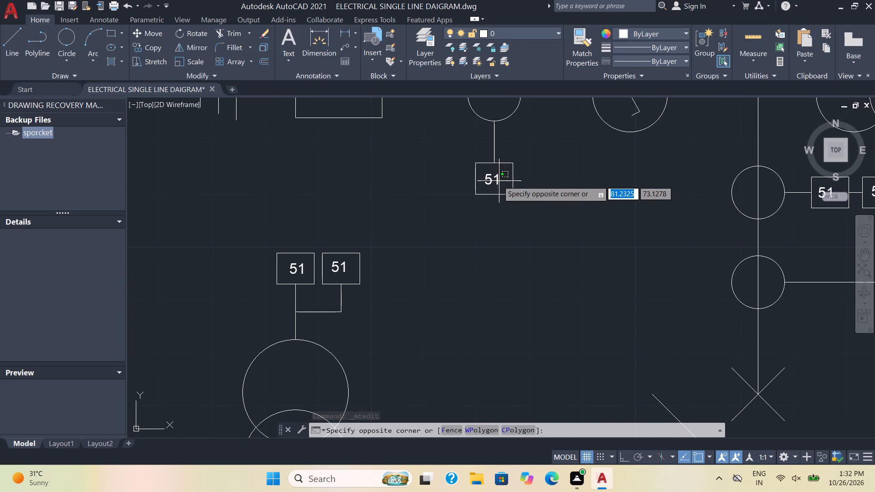
{"action": "double_click", "coordinate": [496, 181]}
{"action": "left_click", "coordinate": [504, 181]}
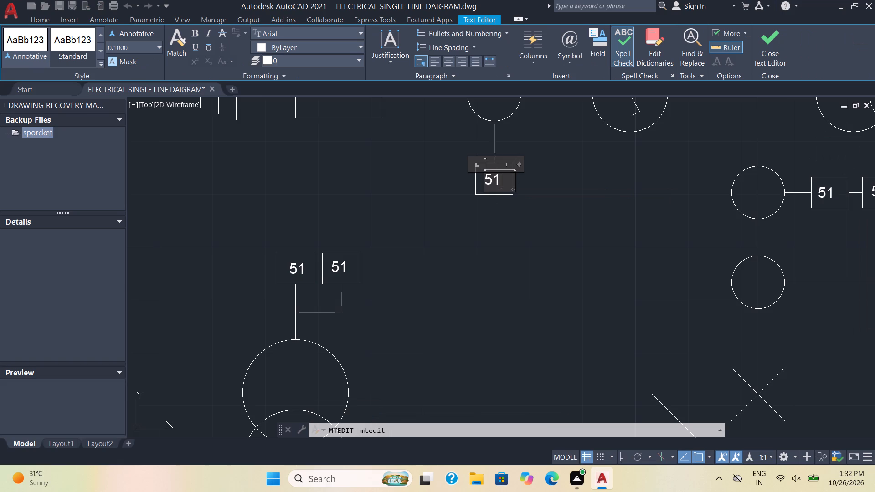
{"action": "key", "text": "g"}
{"action": "left_click", "coordinate": [515, 235]}
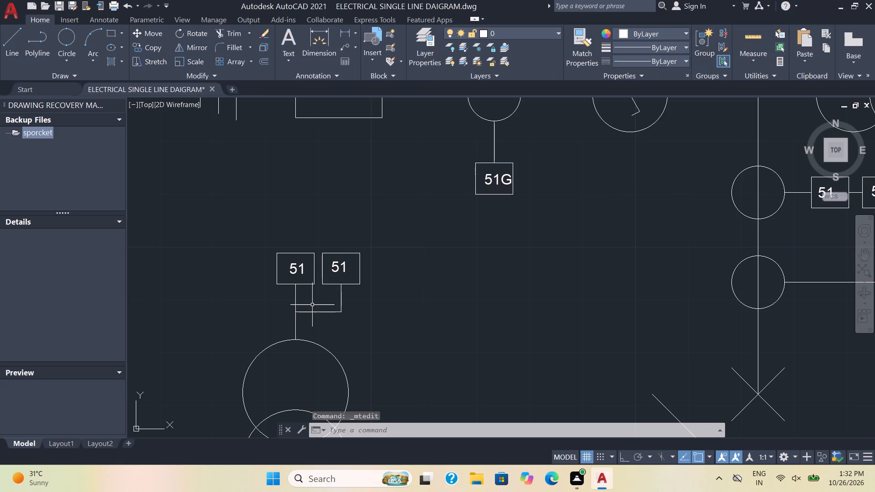
Change the left one of the two relay box labels above the busbar voltage transformer to 27.
{"action": "double_click", "coordinate": [296, 269]}
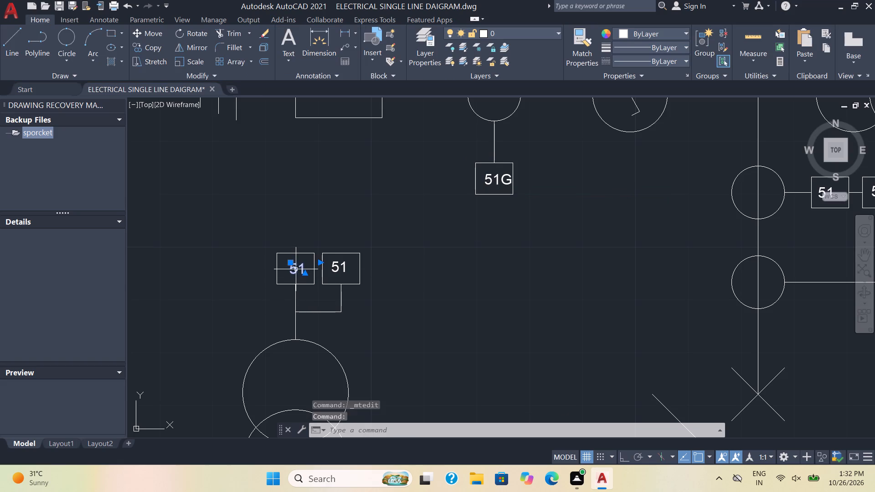
{"action": "left_click_drag", "start_coordinate": [306, 270], "coordinate": [280, 273]}
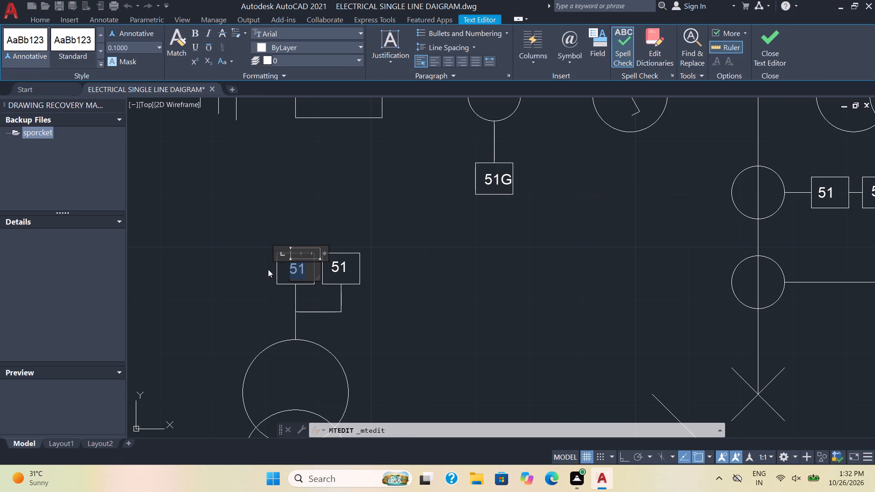
{"action": "type", "text": "27"}
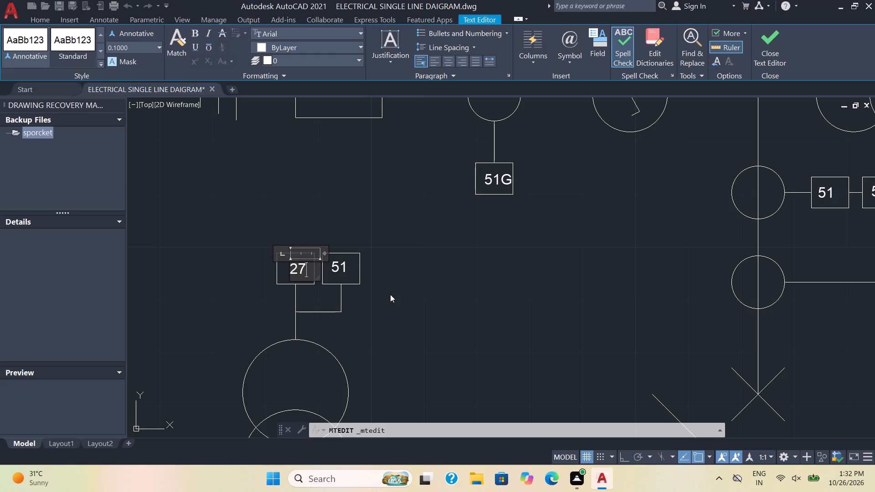
{"action": "left_click", "coordinate": [390, 294]}
Change the right one of the two relay box labels above the same busbar voltage transformer to 27R.
{"action": "left_click", "coordinate": [336, 269]}
{"action": "left_click", "coordinate": [336, 269]}
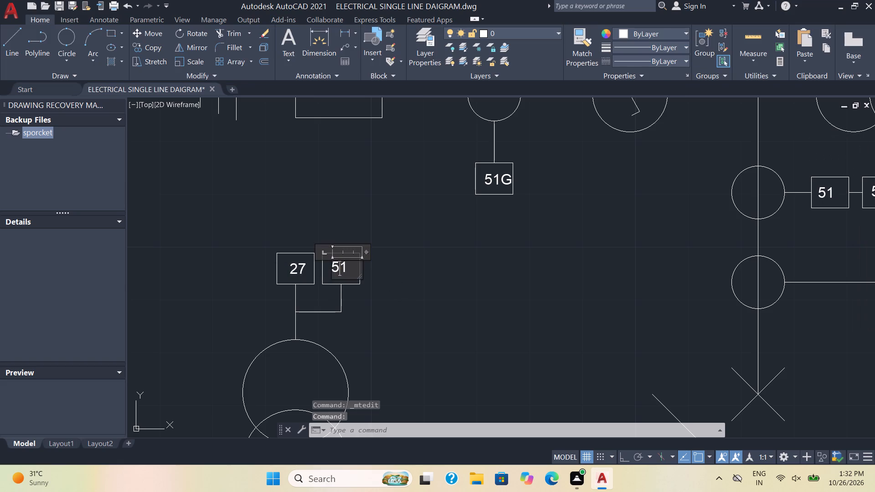
{"action": "left_click_drag", "start_coordinate": [355, 267], "coordinate": [320, 269]}
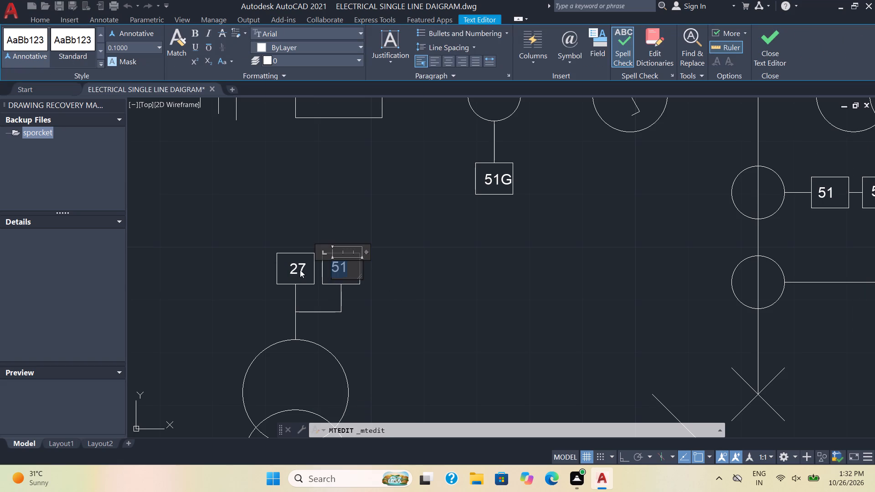
{"action": "type", "text": "27"}
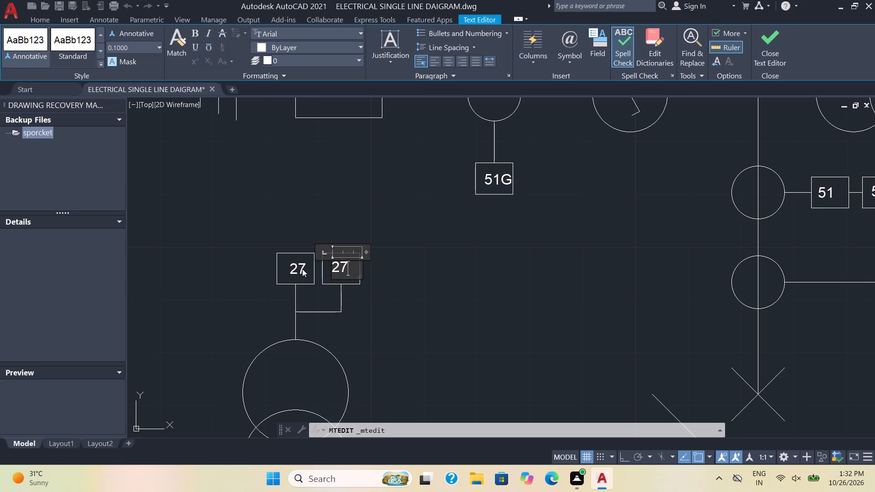
{"action": "key", "text": "r"}
{"action": "left_click", "coordinate": [423, 307]}
Change the upper of the two relay box labels beside the generator branch's voltage transformer to 81.
{"action": "scroll", "coordinate": [455, 292], "scroll_direction": "down", "scroll_amount": 3}
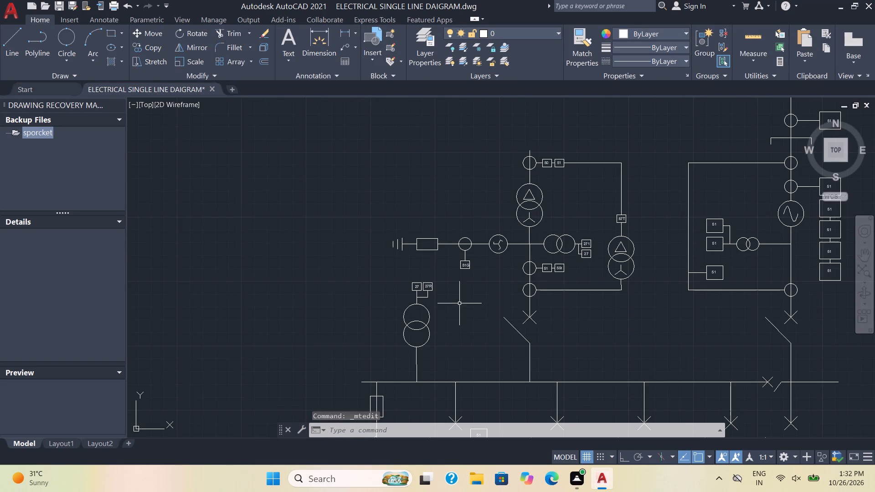
{"action": "scroll", "coordinate": [455, 305], "scroll_direction": "up", "scroll_amount": 3}
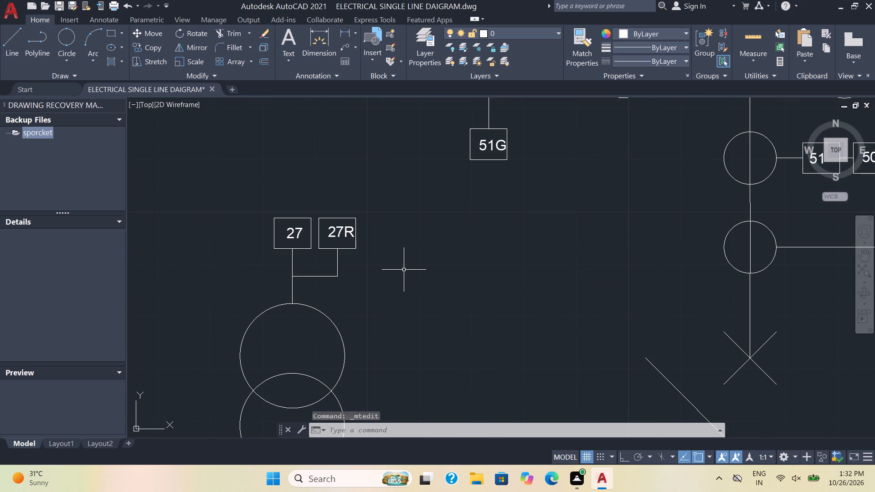
{"action": "scroll", "coordinate": [403, 269], "scroll_direction": "down", "scroll_amount": 1}
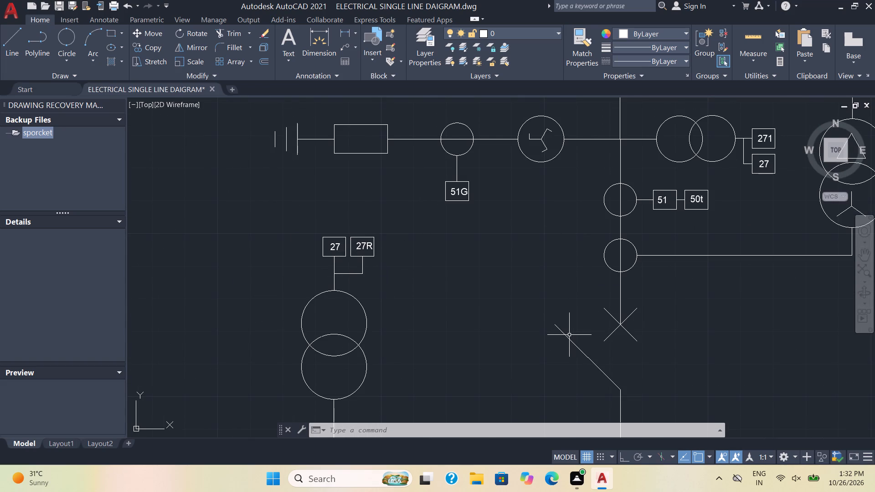
{"action": "scroll", "coordinate": [637, 340], "scroll_direction": "down", "scroll_amount": 1}
{"action": "middle_click_drag", "start_coordinate": [689, 358], "coordinate": [399, 338]}
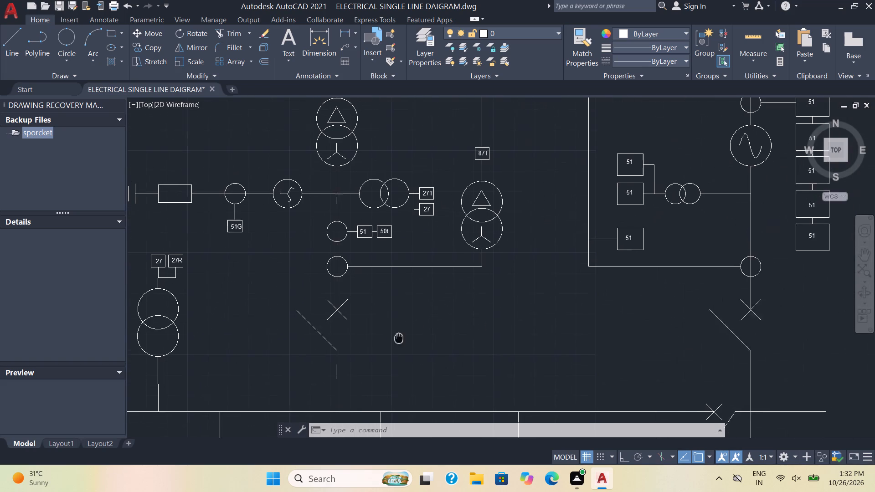
{"action": "middle_click_drag", "start_coordinate": [399, 338], "coordinate": [399, 340]}
{"action": "scroll", "coordinate": [690, 151], "scroll_direction": "down", "scroll_amount": 1}
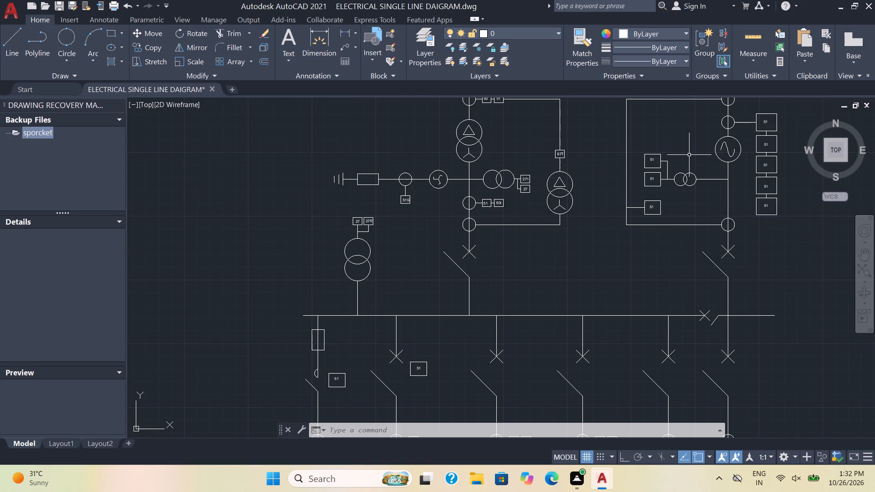
{"action": "middle_click_drag", "start_coordinate": [689, 155], "coordinate": [518, 309]}
{"action": "scroll", "coordinate": [515, 312], "scroll_direction": "up", "scroll_amount": 1}
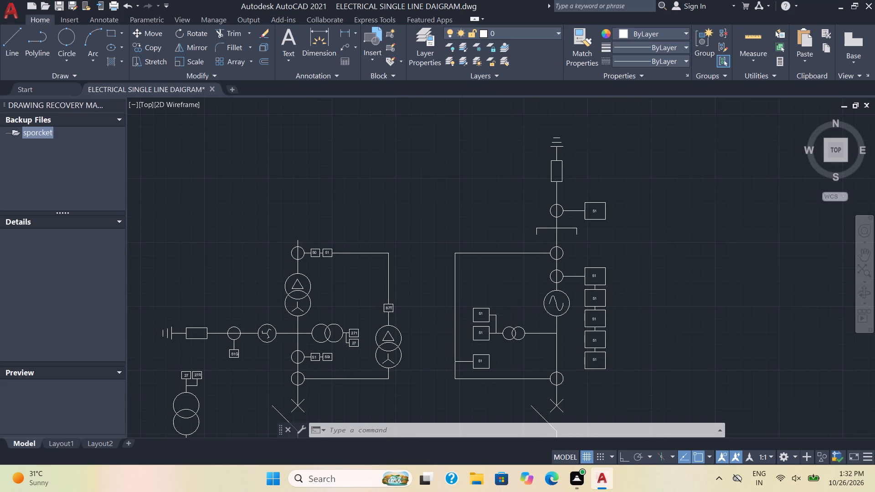
{"action": "middle_click_drag", "start_coordinate": [515, 312], "coordinate": [565, 159]}
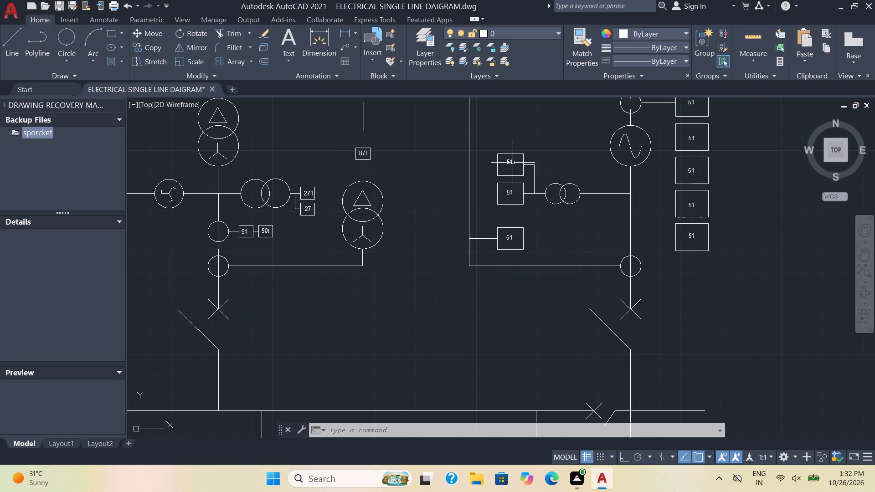
{"action": "double_click", "coordinate": [511, 163]}
{"action": "left_click_drag", "start_coordinate": [519, 161], "coordinate": [515, 161]}
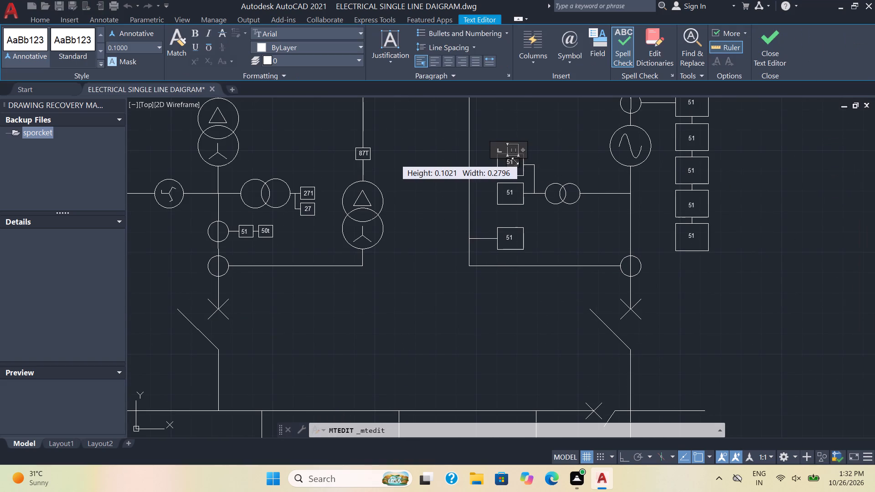
{"action": "left_click_drag", "start_coordinate": [515, 161], "coordinate": [514, 161]}
{"action": "scroll", "coordinate": [525, 166], "scroll_direction": "up", "scroll_amount": 3}
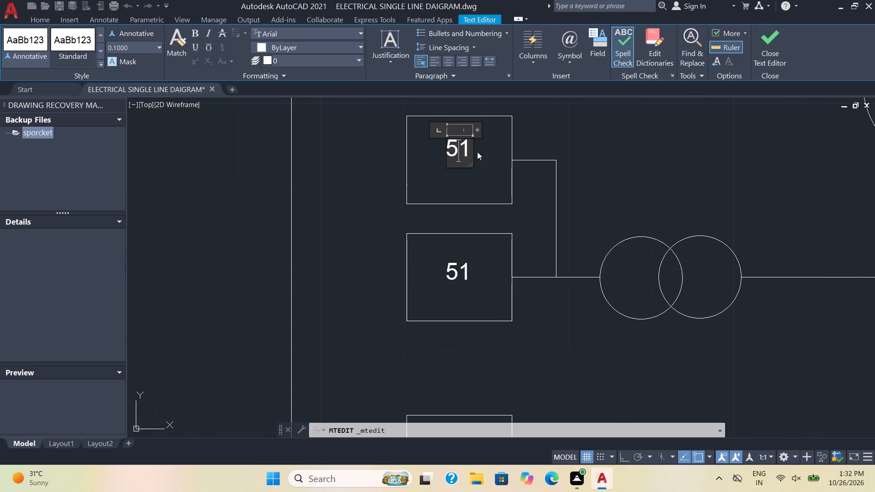
{"action": "left_click", "coordinate": [467, 148]}
{"action": "key", "text": "BackSpace"}
{"action": "key", "text": "BackSpace"}
{"action": "key", "text": "8"}
{"action": "key", "text": "1"}
{"action": "left_click", "coordinate": [516, 198]}
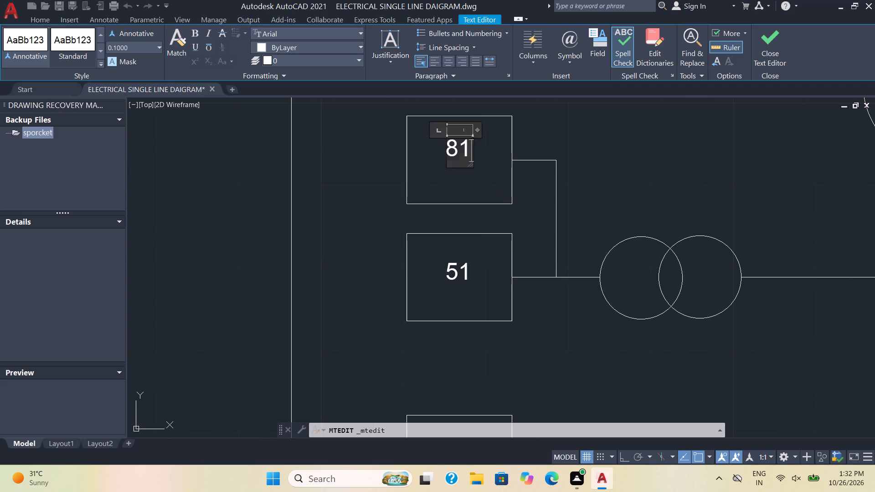
Change the lower of the two relay box labels beside the generator branch's voltage transformer to 27.
{"action": "double_click", "coordinate": [466, 276]}
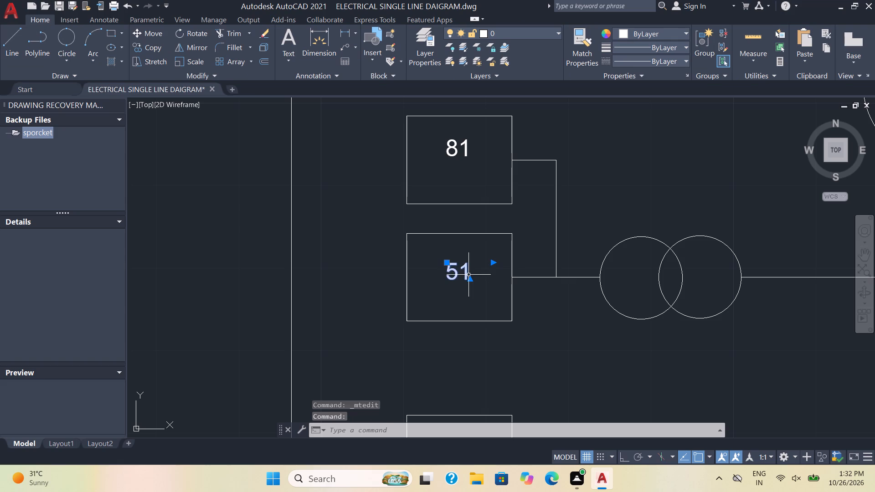
{"action": "double_click", "coordinate": [463, 275]}
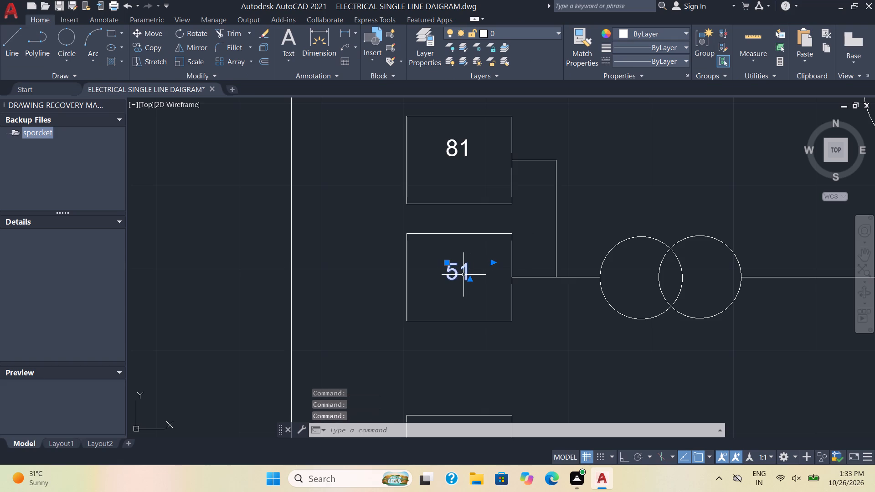
{"action": "double_click", "coordinate": [467, 272]}
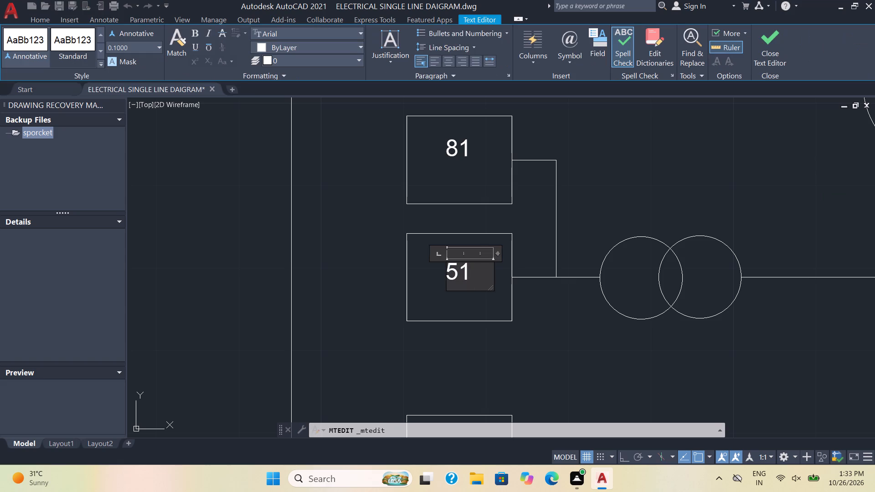
{"action": "left_click_drag", "start_coordinate": [472, 271], "coordinate": [434, 275]}
{"action": "type", "text": "27"}
{"action": "left_click", "coordinate": [558, 338]}
Change the label of the single relay box on the differential loop around the generator to 87.
{"action": "scroll", "coordinate": [558, 338], "scroll_direction": "down", "scroll_amount": 2}
{"action": "middle_click_drag", "start_coordinate": [558, 348], "coordinate": [530, 231]}
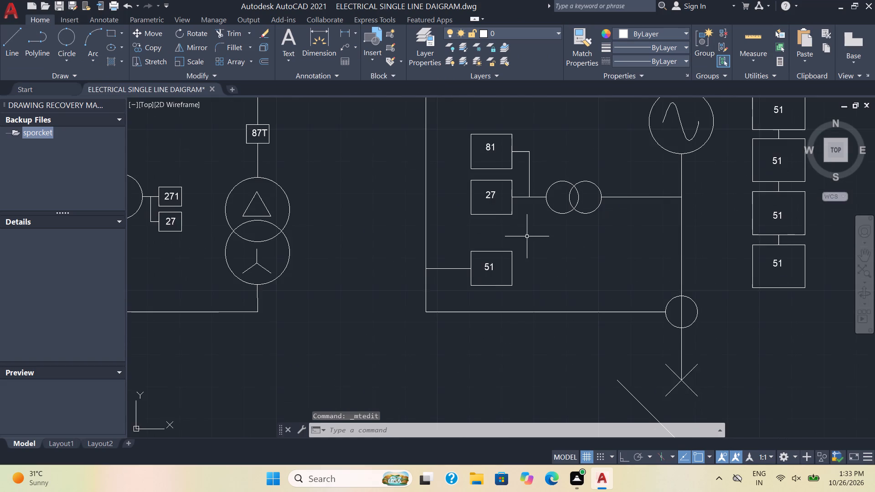
{"action": "scroll", "coordinate": [508, 280], "scroll_direction": "up", "scroll_amount": 2}
{"action": "double_click", "coordinate": [468, 246]}
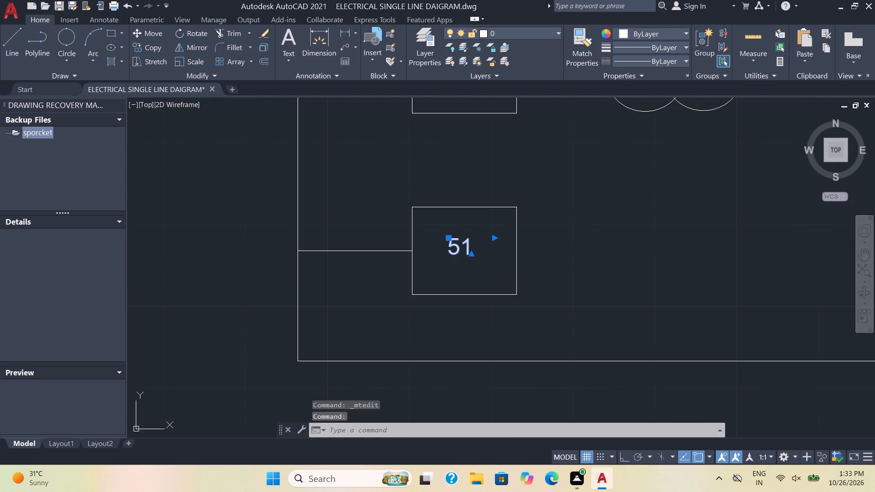
{"action": "left_click_drag", "start_coordinate": [471, 246], "coordinate": [437, 243]}
{"action": "key", "text": "8"}
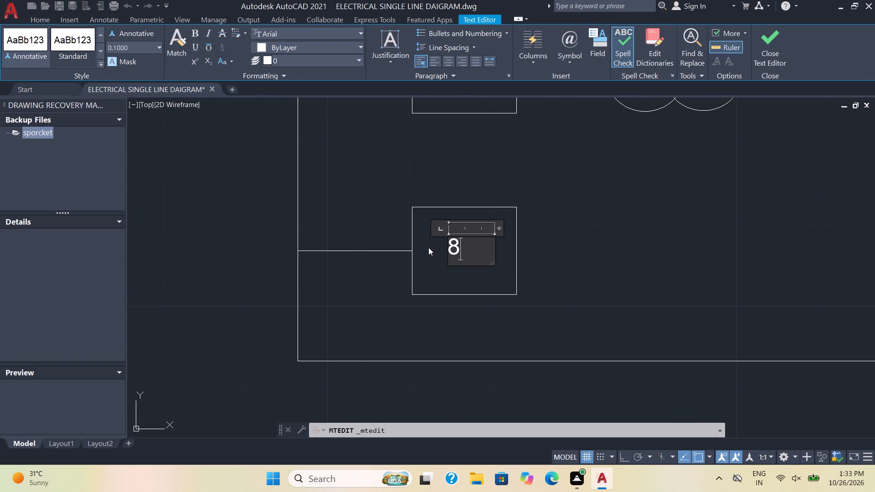
{"action": "key", "text": "7"}
{"action": "left_click", "coordinate": [594, 319]}
Change the relay box label beside the CT circle on the generator's earthing connection to 51G.
{"action": "scroll", "coordinate": [620, 295], "scroll_direction": "down", "scroll_amount": 3}
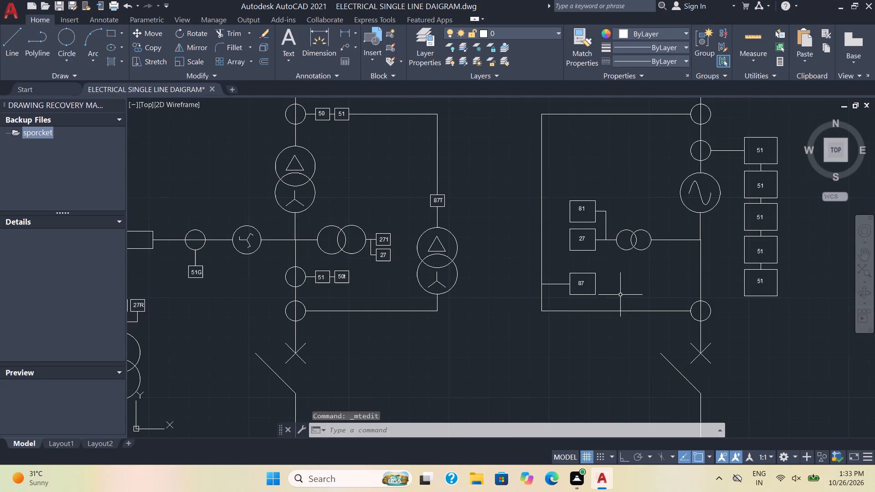
{"action": "middle_click_drag", "start_coordinate": [789, 223], "coordinate": [648, 265]}
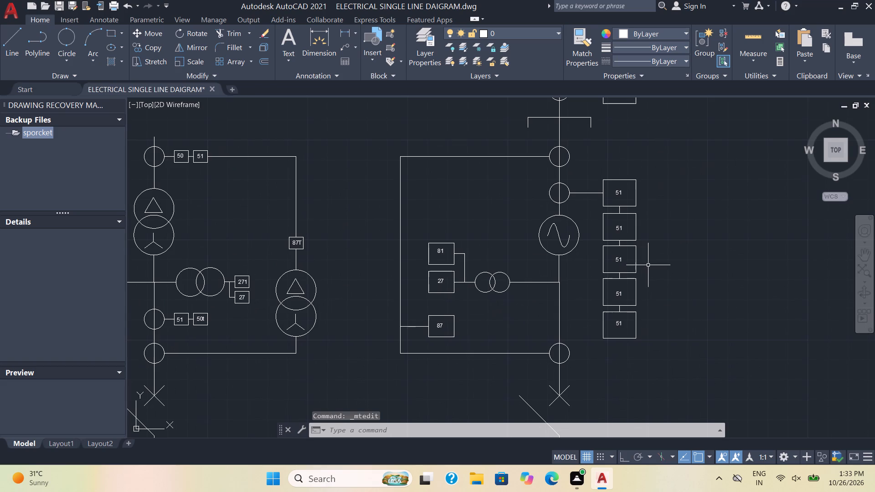
{"action": "middle_click_drag", "start_coordinate": [642, 185], "coordinate": [647, 294]}
{"action": "scroll", "coordinate": [623, 204], "scroll_direction": "up", "scroll_amount": 2}
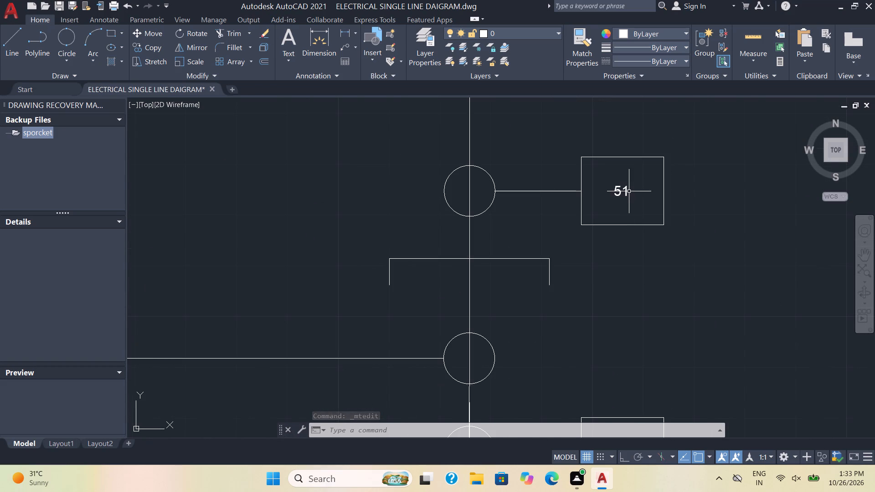
{"action": "double_click", "coordinate": [627, 192]}
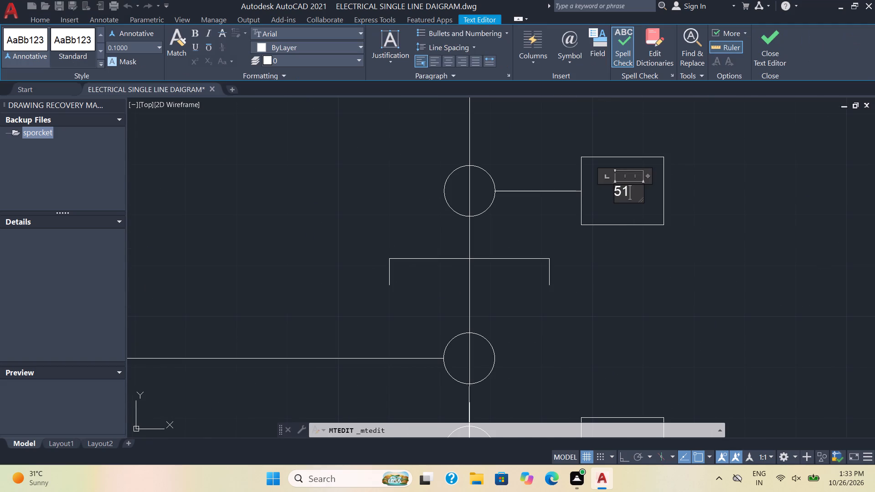
{"action": "key", "text": "g"}
{"action": "left_click", "coordinate": [733, 283]}
Change the topmost label in the column of five relay boxes beside the generator to 40.
{"action": "scroll", "coordinate": [734, 280], "scroll_direction": "down", "scroll_amount": 2}
{"action": "middle_click_drag", "start_coordinate": [711, 329], "coordinate": [610, 167]}
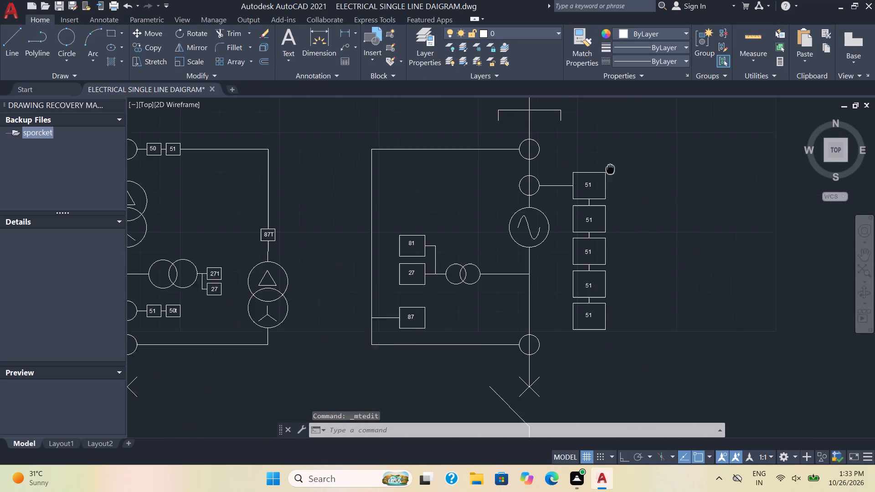
{"action": "middle_click_drag", "start_coordinate": [610, 167], "coordinate": [606, 160]}
{"action": "scroll", "coordinate": [598, 193], "scroll_direction": "up", "scroll_amount": 1}
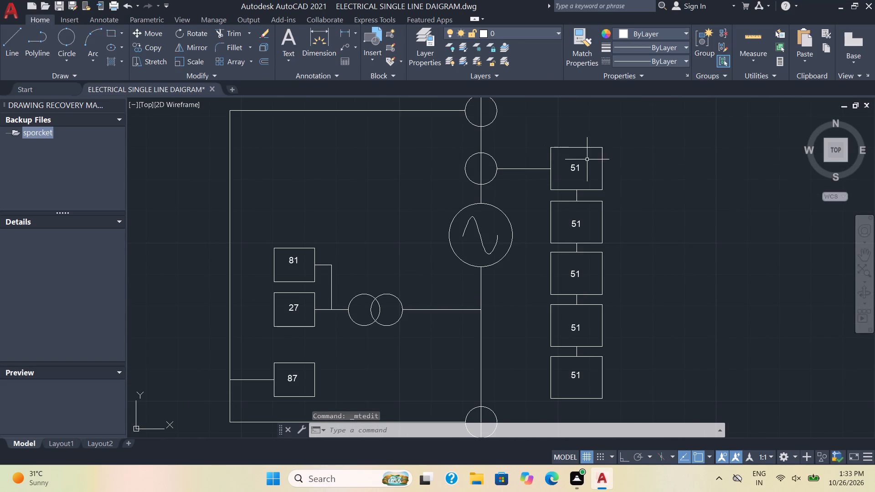
{"action": "double_click", "coordinate": [576, 164]}
{"action": "left_click_drag", "start_coordinate": [580, 166], "coordinate": [558, 168]}
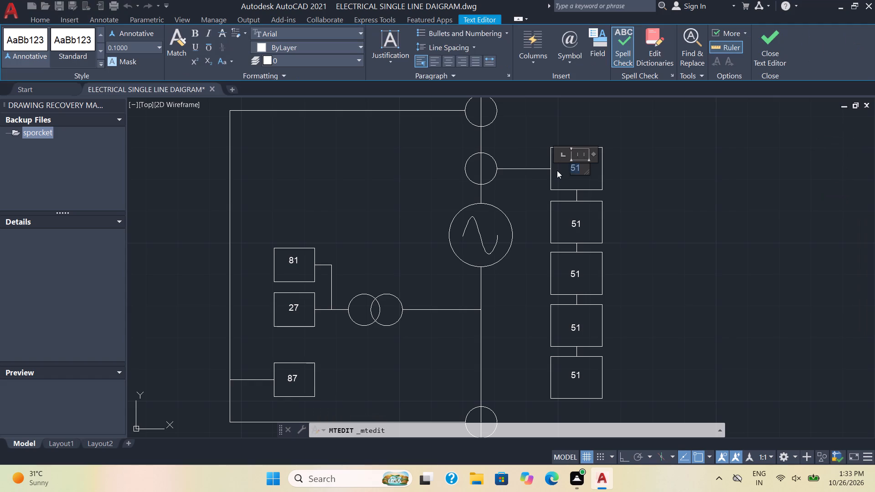
{"action": "type", "text": "40"}
{"action": "left_click", "coordinate": [648, 191]}
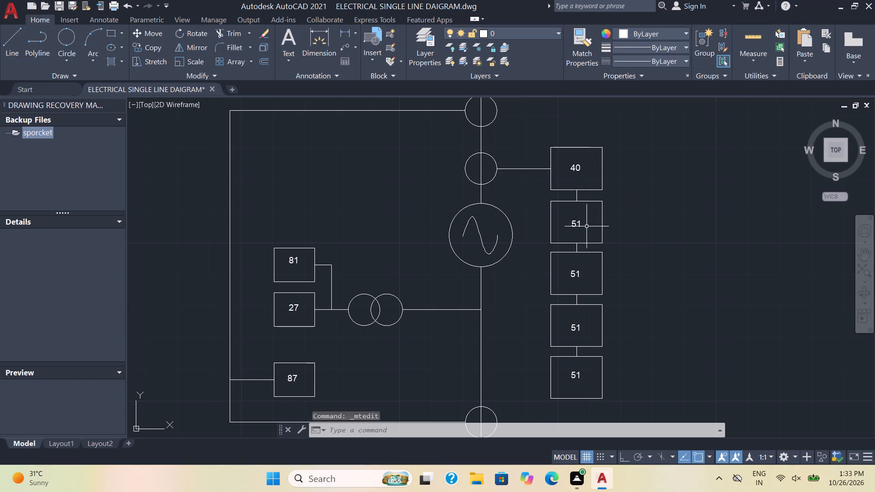
Change the second label from the top in the generator's relay box column to 48.
{"action": "double_click", "coordinate": [580, 223]}
{"action": "left_click_drag", "start_coordinate": [583, 223], "coordinate": [552, 221]}
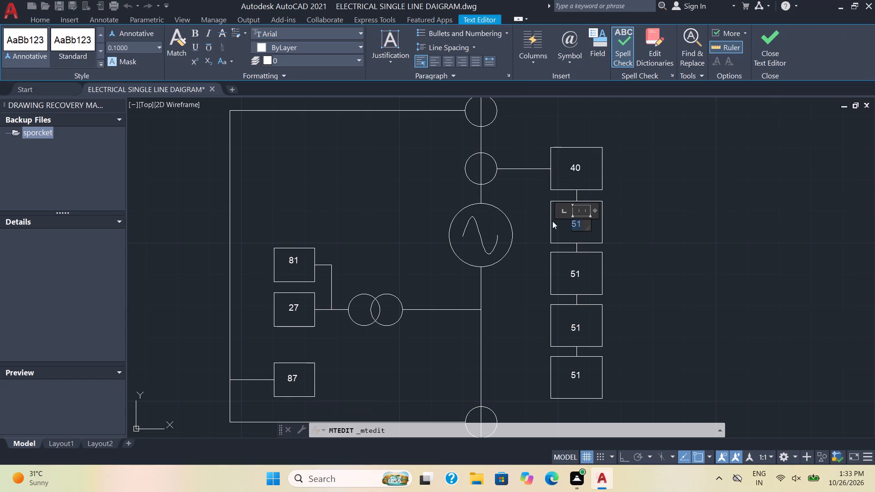
{"action": "key", "text": "4"}
{"action": "key", "text": "8"}
{"action": "left_click", "coordinate": [672, 247]}
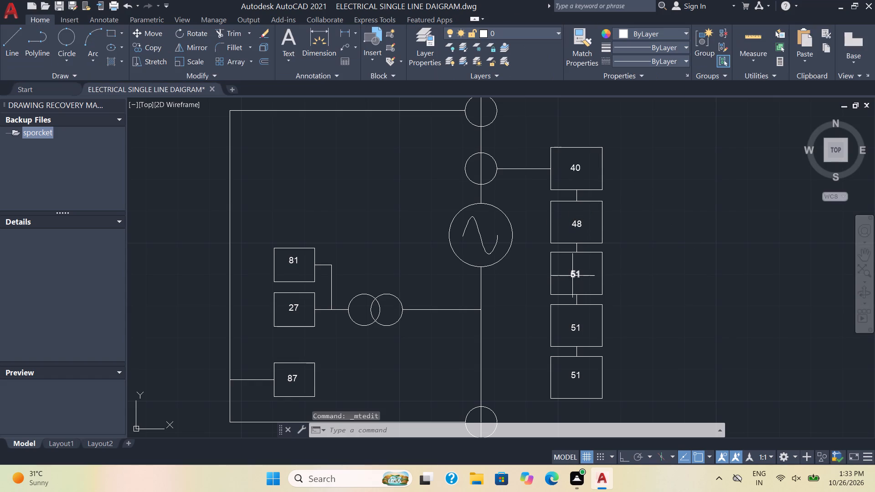
Change the middle label in the generator's column of five relay boxes to 49.
{"action": "double_click", "coordinate": [579, 277]}
{"action": "left_click_drag", "start_coordinate": [586, 272], "coordinate": [550, 278]}
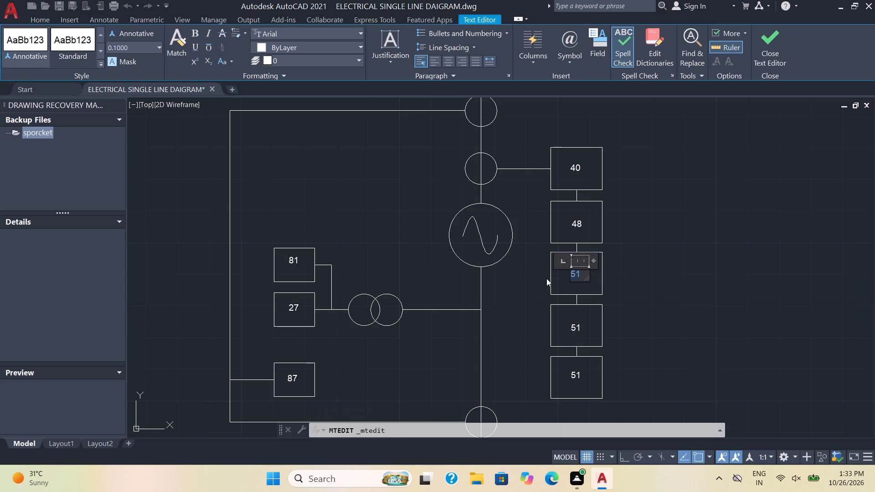
{"action": "type", "text": "49"}
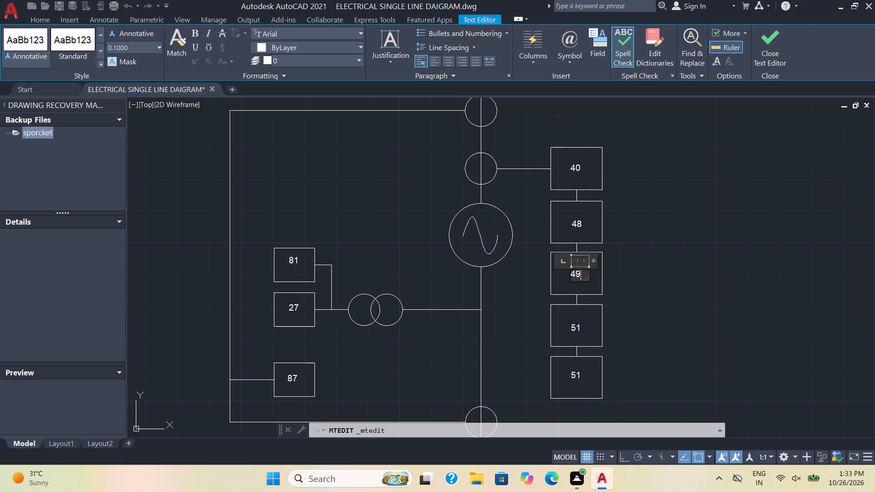
{"action": "left_click", "coordinate": [662, 330]}
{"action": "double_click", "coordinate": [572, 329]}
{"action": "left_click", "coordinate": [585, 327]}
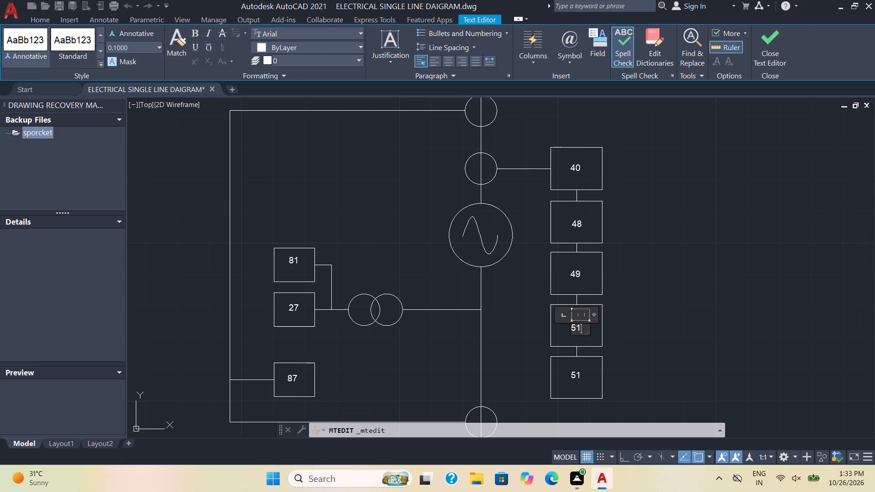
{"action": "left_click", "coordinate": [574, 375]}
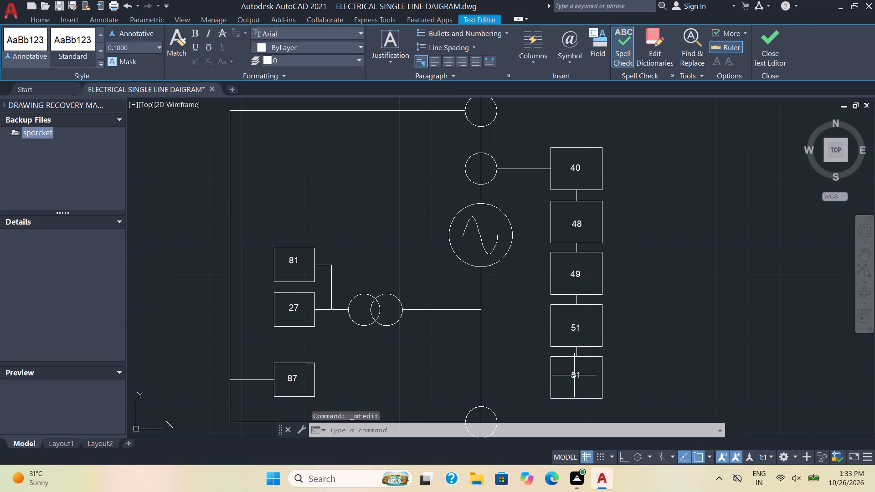
Change the bottom label in the generator's relay box column to 51V.
{"action": "left_click", "coordinate": [574, 375]}
{"action": "left_click", "coordinate": [574, 375]}
{"action": "left_click", "coordinate": [585, 376]}
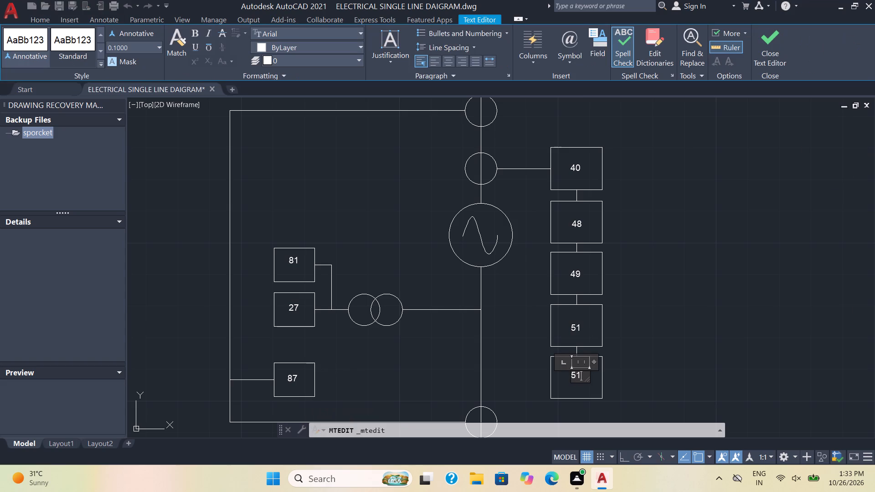
{"action": "key", "text": "v"}
{"action": "left_click", "coordinate": [687, 378]}
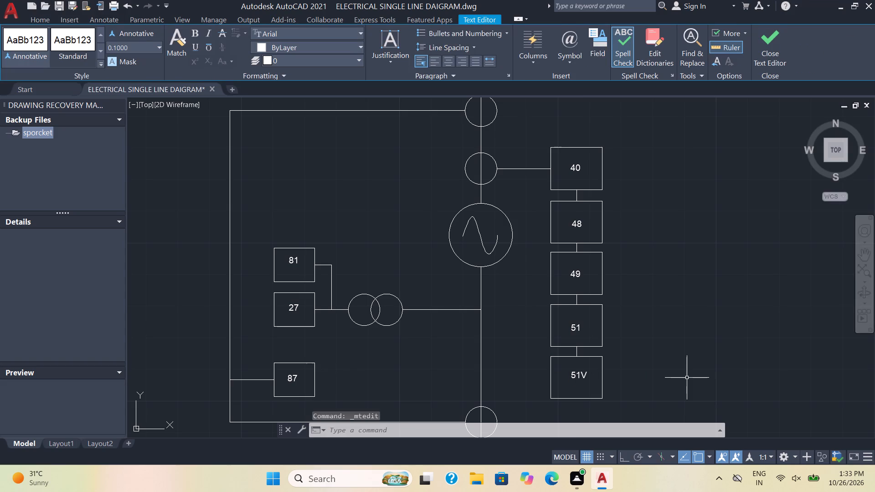
Change the label of the relay box beside the switch on the fused feeder below the busbar to 68.
{"action": "scroll", "coordinate": [667, 303], "scroll_direction": "down", "scroll_amount": 3}
{"action": "middle_click_drag", "start_coordinate": [663, 347], "coordinate": [661, 343]}
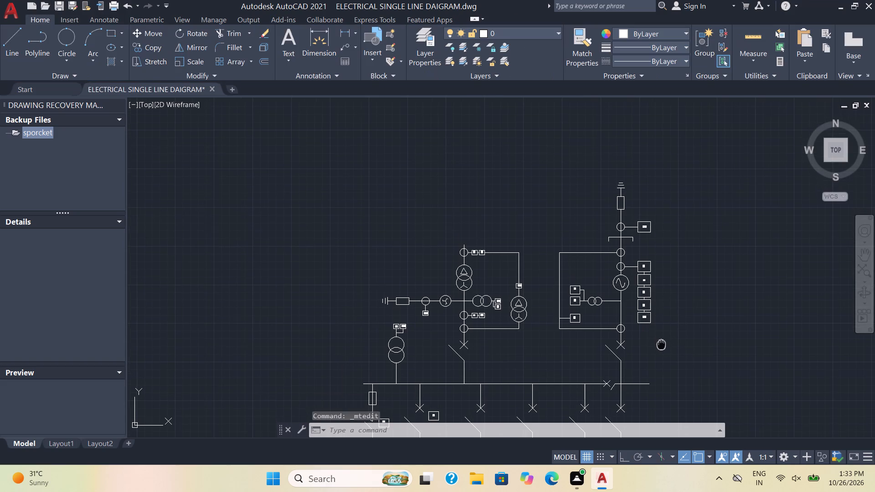
{"action": "middle_click_drag", "start_coordinate": [661, 343], "coordinate": [692, 220]}
{"action": "middle_click_drag", "start_coordinate": [424, 336], "coordinate": [433, 330]}
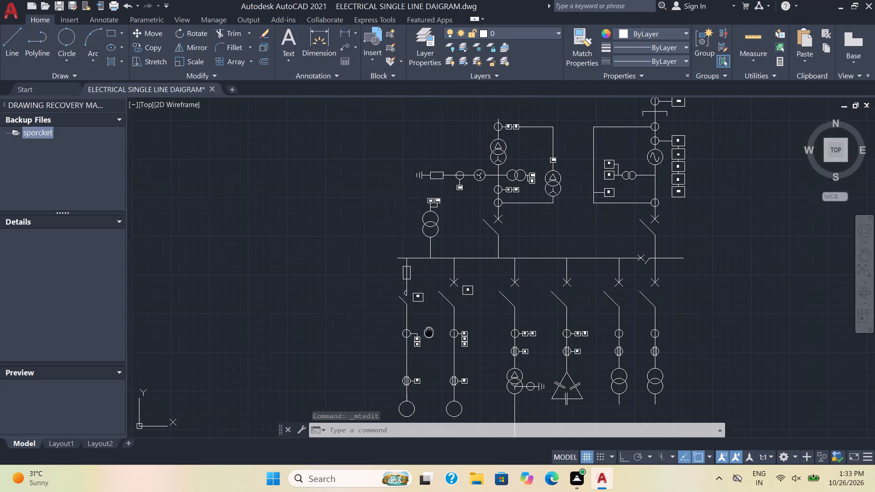
{"action": "middle_click_drag", "start_coordinate": [433, 330], "coordinate": [528, 302]}
{"action": "scroll", "coordinate": [516, 288], "scroll_direction": "up", "scroll_amount": 2}
{"action": "scroll", "coordinate": [515, 246], "scroll_direction": "up", "scroll_amount": 2}
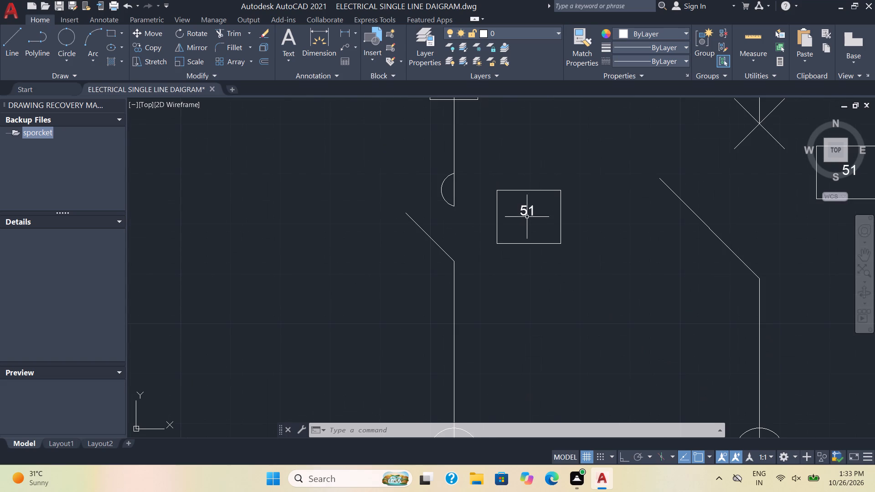
{"action": "double_click", "coordinate": [530, 212]}
{"action": "left_click_drag", "start_coordinate": [535, 210], "coordinate": [492, 210]}
{"action": "type", "text": "68"}
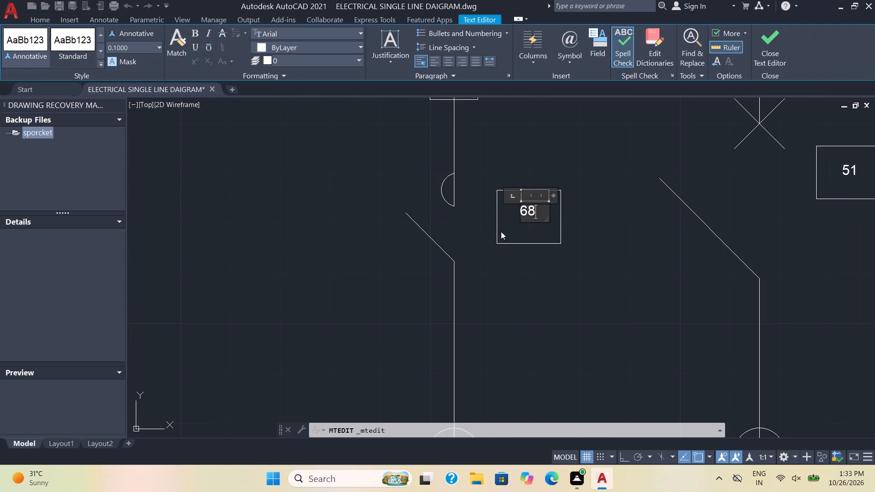
{"action": "left_click", "coordinate": [578, 324]}
Change the upper label of the two stacked relay boxes at the fused feeder's CT circle to 46.
{"action": "scroll", "coordinate": [586, 321], "scroll_direction": "down", "scroll_amount": 2}
{"action": "middle_click_drag", "start_coordinate": [591, 369], "coordinate": [591, 275]}
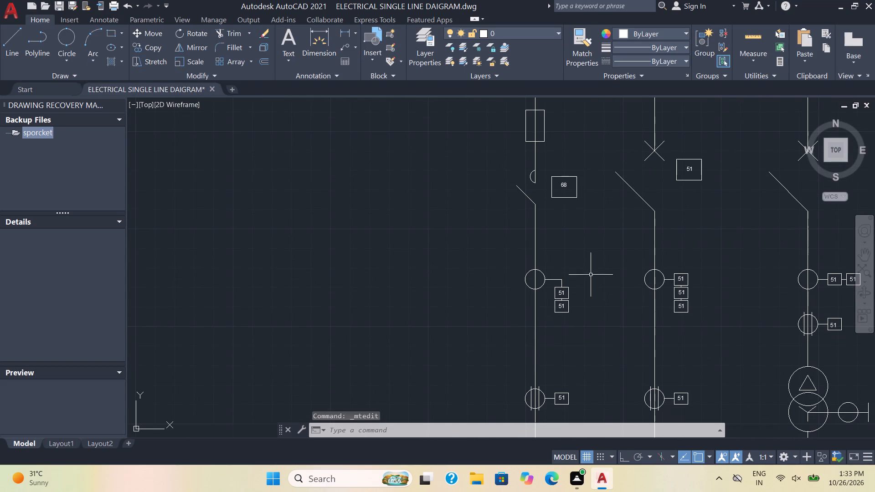
{"action": "scroll", "coordinate": [586, 297], "scroll_direction": "up", "scroll_amount": 1}
{"action": "scroll", "coordinate": [543, 283], "scroll_direction": "up", "scroll_amount": 1}
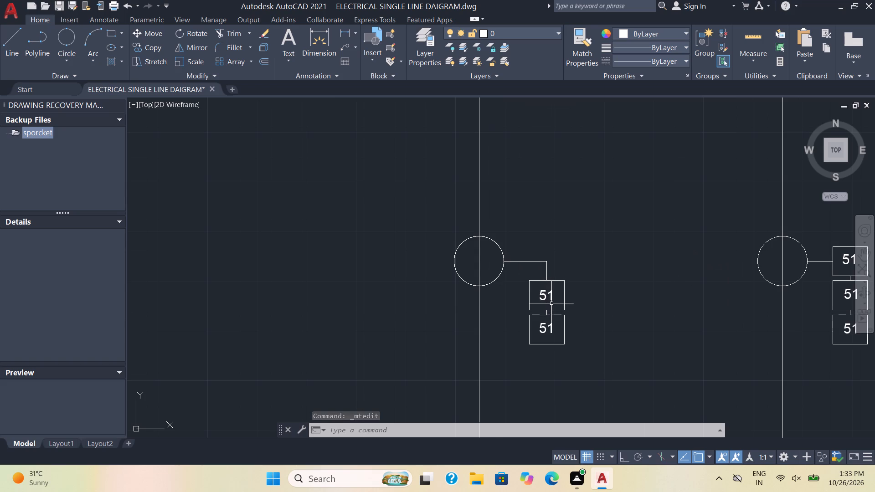
{"action": "double_click", "coordinate": [549, 297]}
{"action": "left_click", "coordinate": [555, 296]}
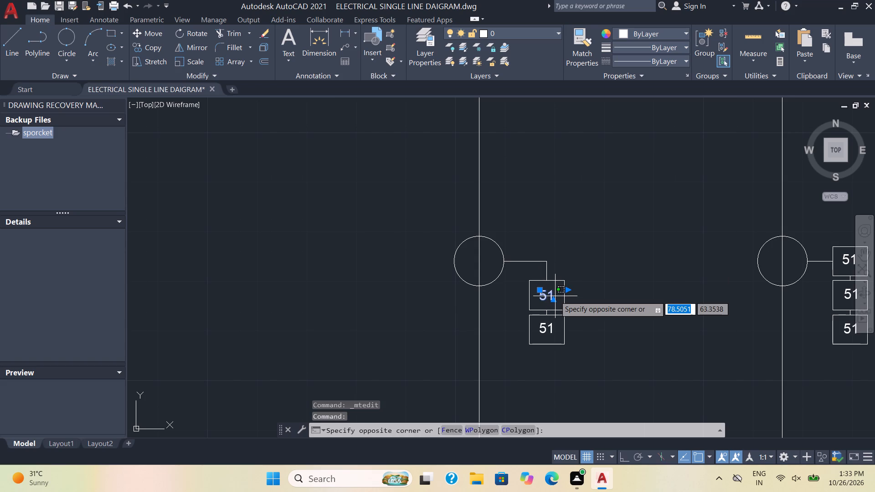
{"action": "double_click", "coordinate": [549, 296]}
{"action": "double_click", "coordinate": [551, 295]}
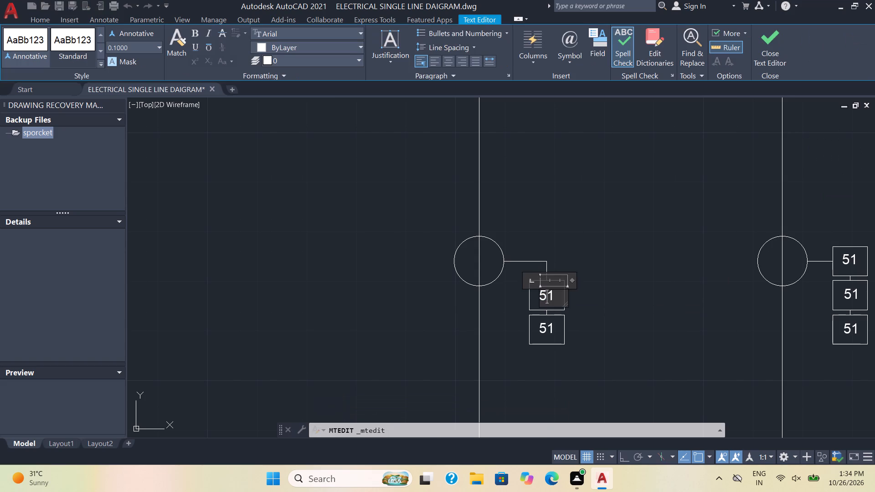
{"action": "left_click_drag", "start_coordinate": [561, 297], "coordinate": [525, 295]}
{"action": "type", "text": "46"}
{"action": "left_click", "coordinate": [592, 338]}
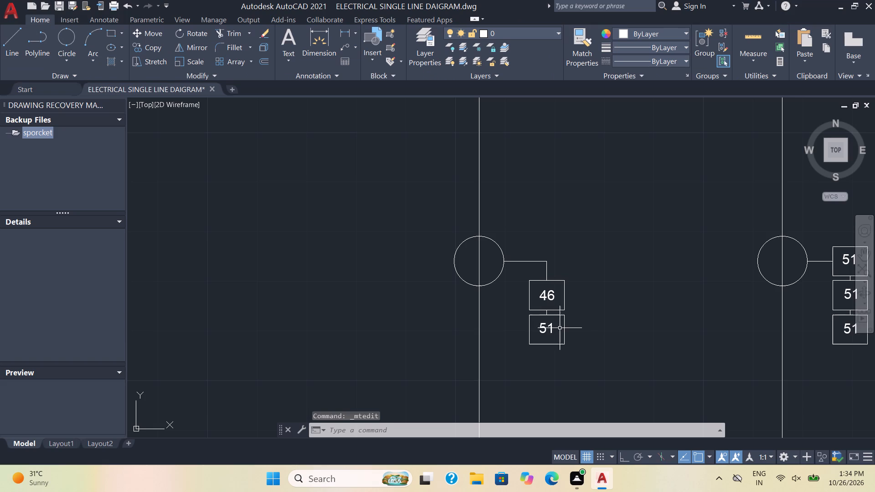
Change the lower label of the two stacked relay boxes on the fused feeder to 49.
{"action": "double_click", "coordinate": [550, 328]}
{"action": "left_click_drag", "start_coordinate": [554, 328], "coordinate": [528, 324]}
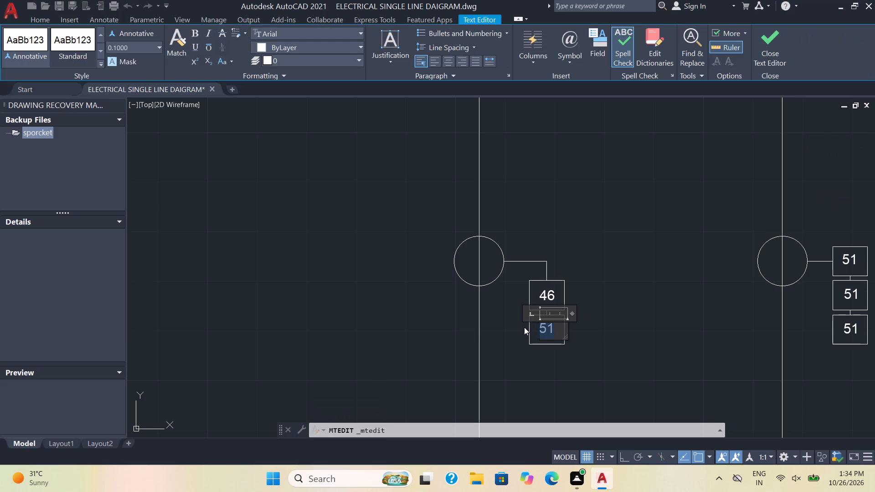
{"action": "key", "text": "4"}
{"action": "key", "text": "9"}
{"action": "left_click", "coordinate": [609, 344]}
Change the relay box label beside the fused feeder's lower CT, the circle with vertical bars, to 51N.
{"action": "scroll", "coordinate": [614, 340], "scroll_direction": "down", "scroll_amount": 1}
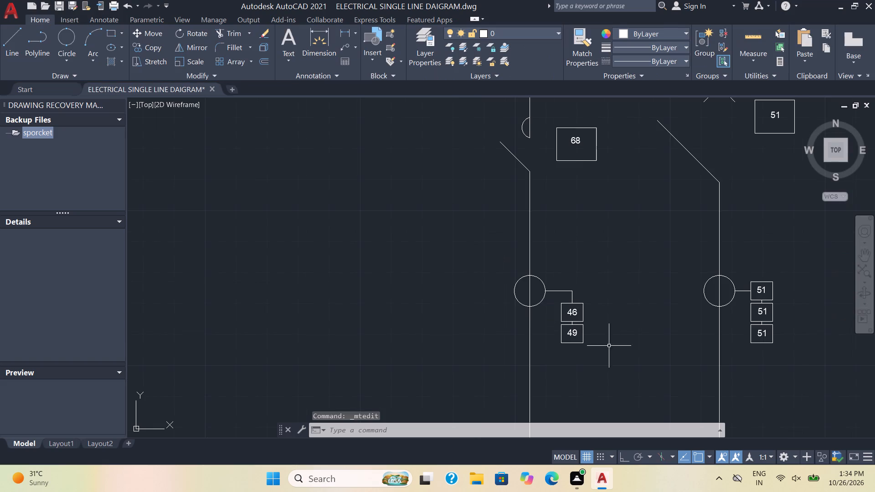
{"action": "scroll", "coordinate": [601, 365], "scroll_direction": "down", "scroll_amount": 1}
{"action": "middle_click_drag", "start_coordinate": [602, 379], "coordinate": [599, 268]}
{"action": "scroll", "coordinate": [592, 328], "scroll_direction": "up", "scroll_amount": 2}
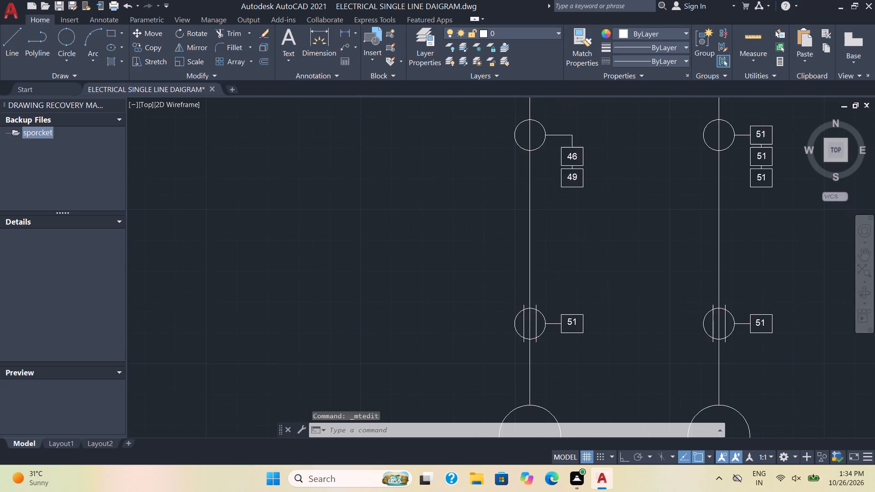
{"action": "scroll", "coordinate": [565, 320], "scroll_direction": "up", "scroll_amount": 2}
{"action": "double_click", "coordinate": [561, 320]}
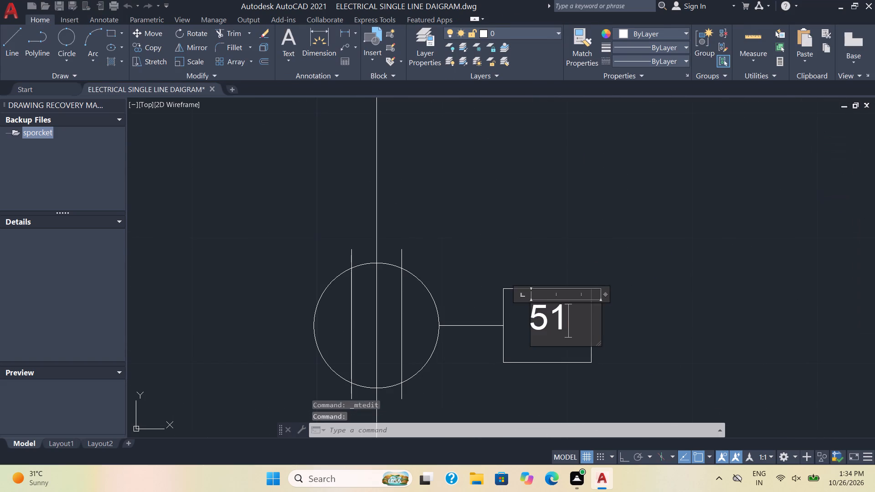
{"action": "key", "text": "n"}
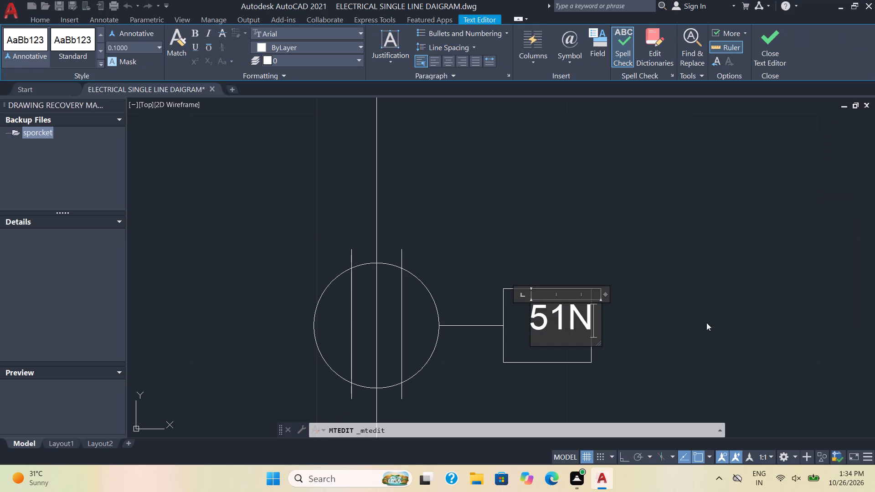
{"action": "left_click", "coordinate": [715, 325]}
Change the label of the relay box beside the breaker on the feeder adjacent to the fused one to 88.
{"action": "scroll", "coordinate": [716, 324], "scroll_direction": "down", "scroll_amount": 4}
{"action": "middle_click_drag", "start_coordinate": [719, 351], "coordinate": [492, 364]}
{"action": "middle_click_drag", "start_coordinate": [579, 196], "coordinate": [521, 401]}
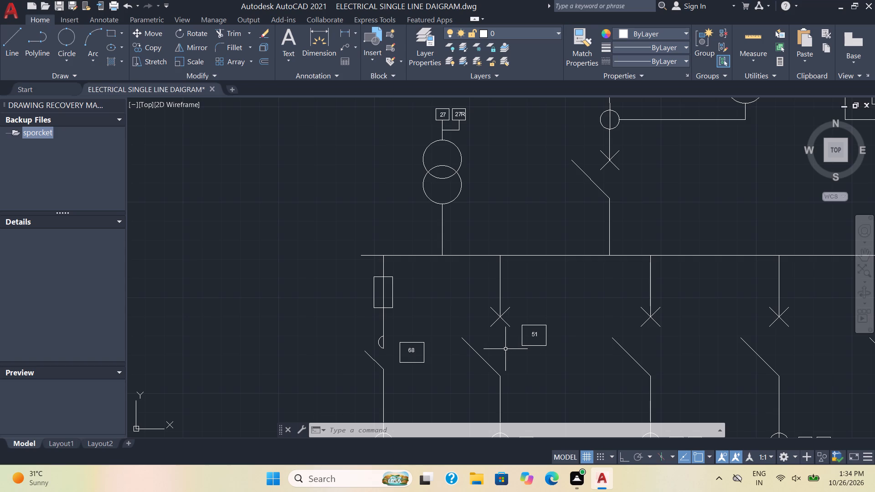
{"action": "scroll", "coordinate": [505, 348], "scroll_direction": "up", "scroll_amount": 2}
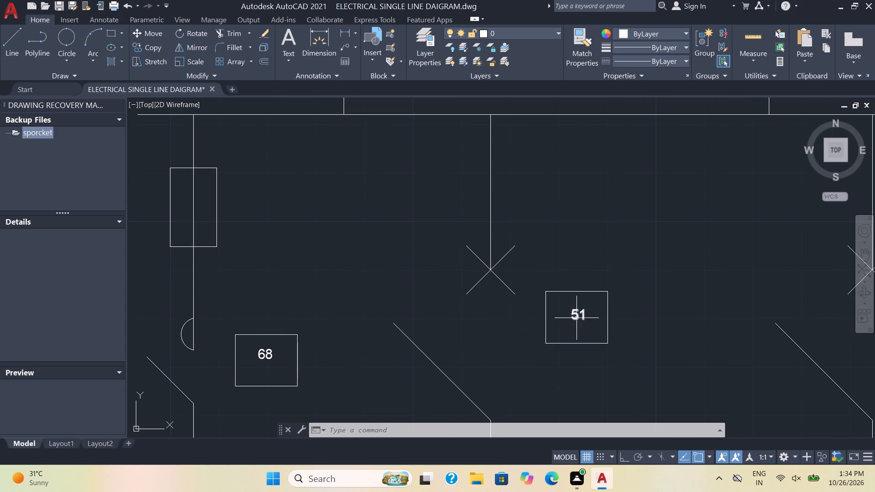
{"action": "double_click", "coordinate": [581, 314]}
{"action": "left_click_drag", "start_coordinate": [586, 313], "coordinate": [559, 314]}
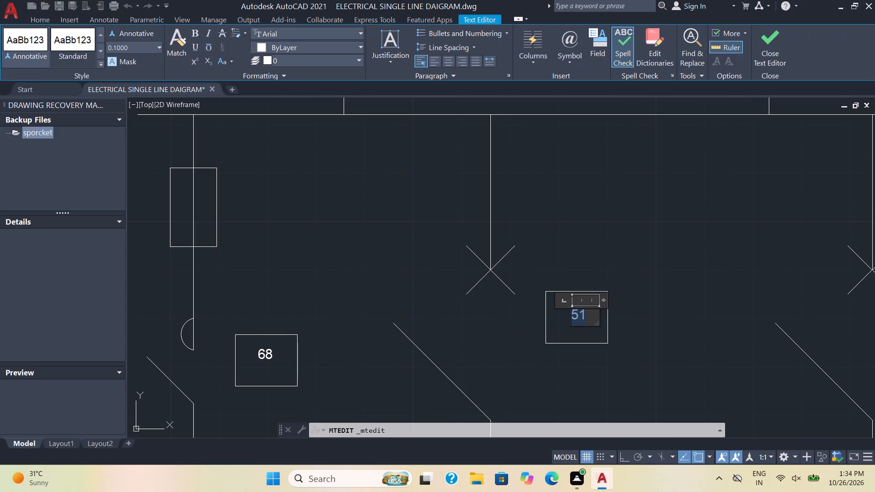
{"action": "left_click_drag", "start_coordinate": [559, 314], "coordinate": [557, 314]}
{"action": "type", "text": "88"}
{"action": "left_click", "coordinate": [677, 350]}
Change the top label of the three stacked relay boxes at the second feeder's CT circle to 48.
{"action": "scroll", "coordinate": [677, 350], "scroll_direction": "down", "scroll_amount": 2}
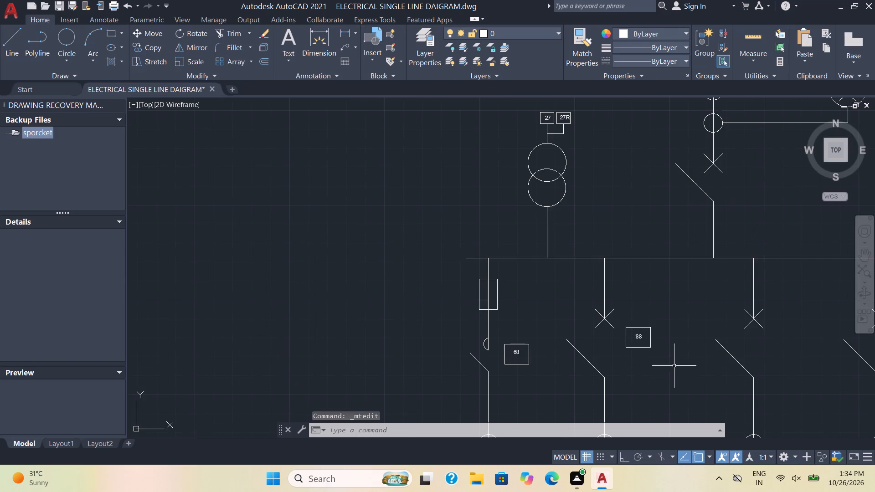
{"action": "middle_click_drag", "start_coordinate": [673, 385], "coordinate": [624, 225]}
{"action": "scroll", "coordinate": [592, 289], "scroll_direction": "up", "scroll_amount": 3}
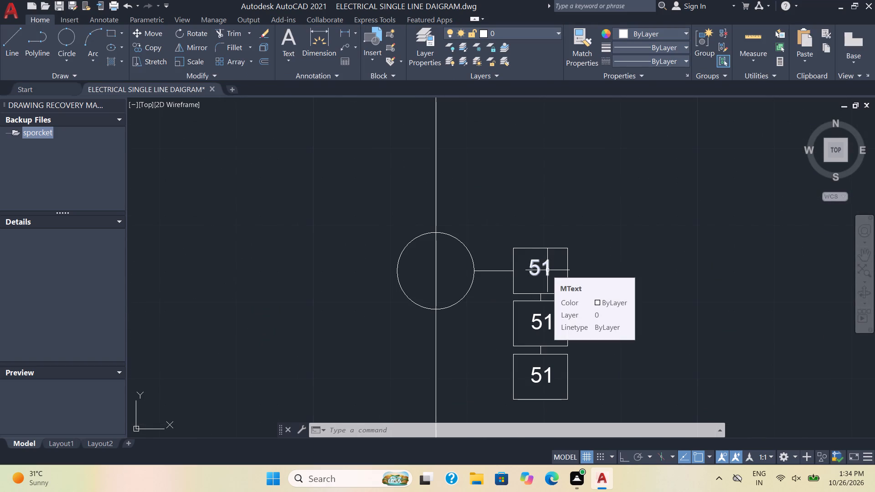
{"action": "left_click", "coordinate": [547, 270]}
{"action": "double_click", "coordinate": [549, 269]}
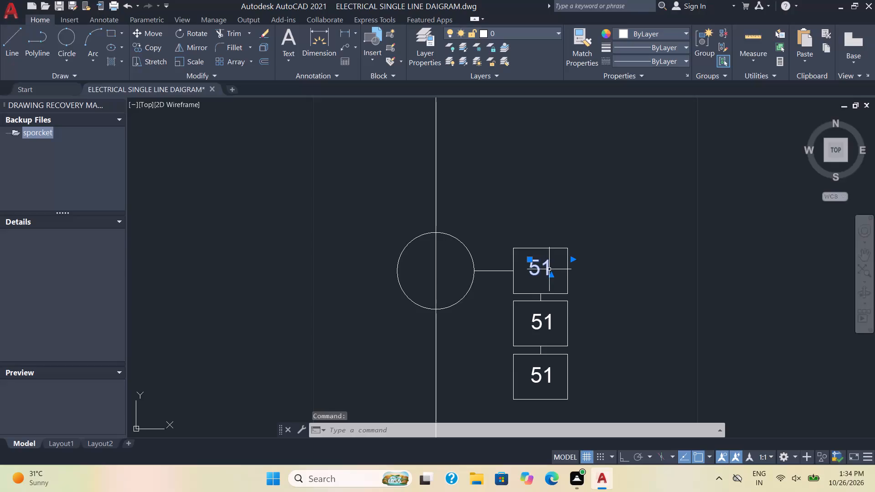
{"action": "left_click_drag", "start_coordinate": [552, 268], "coordinate": [509, 272]}
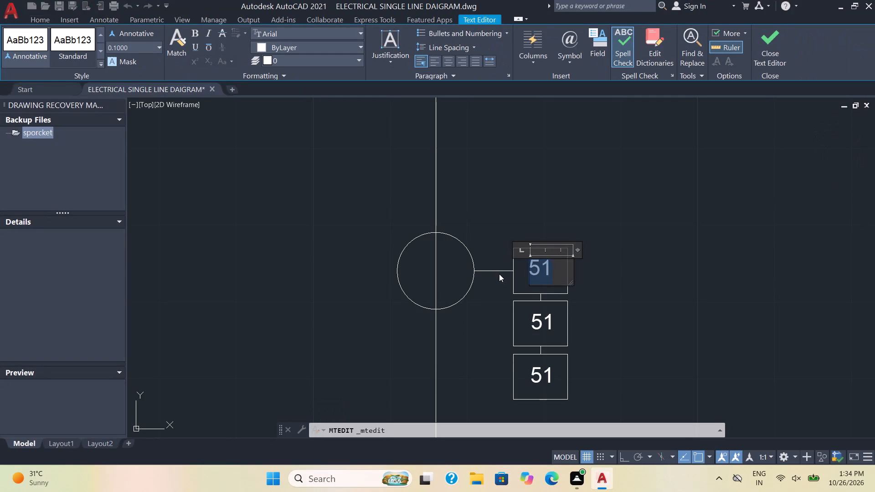
{"action": "type", "text": "48"}
{"action": "left_click", "coordinate": [653, 321]}
Change the middle label of the second feeder's three stacked relay boxes to 49.
{"action": "double_click", "coordinate": [550, 326]}
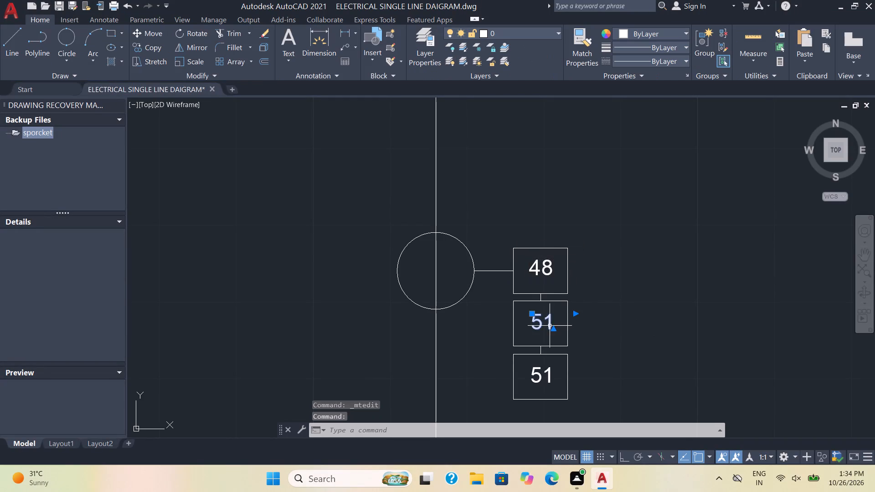
{"action": "left_click_drag", "start_coordinate": [552, 323], "coordinate": [502, 333]}
{"action": "key", "text": "4"}
{"action": "key", "text": "9"}
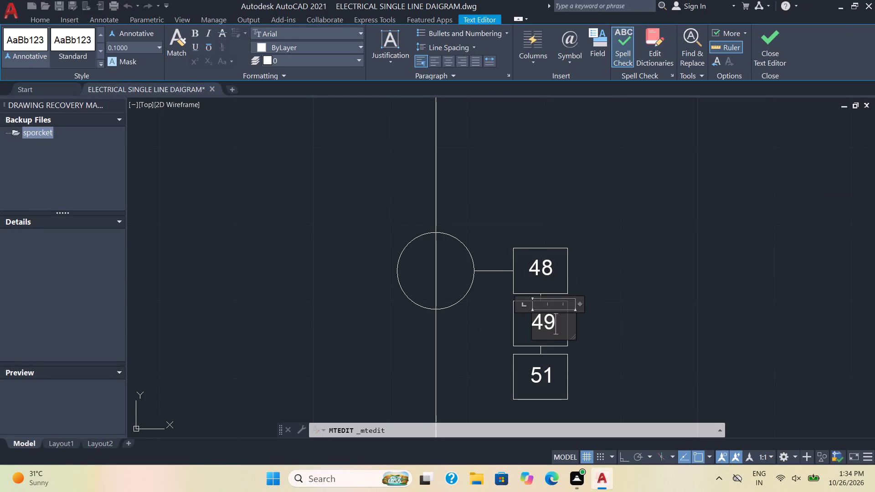
{"action": "left_click", "coordinate": [616, 359]}
Change the bottom label of the second feeder's three stacked relay boxes to 50.
{"action": "middle_click_drag", "start_coordinate": [618, 359], "coordinate": [618, 261]}
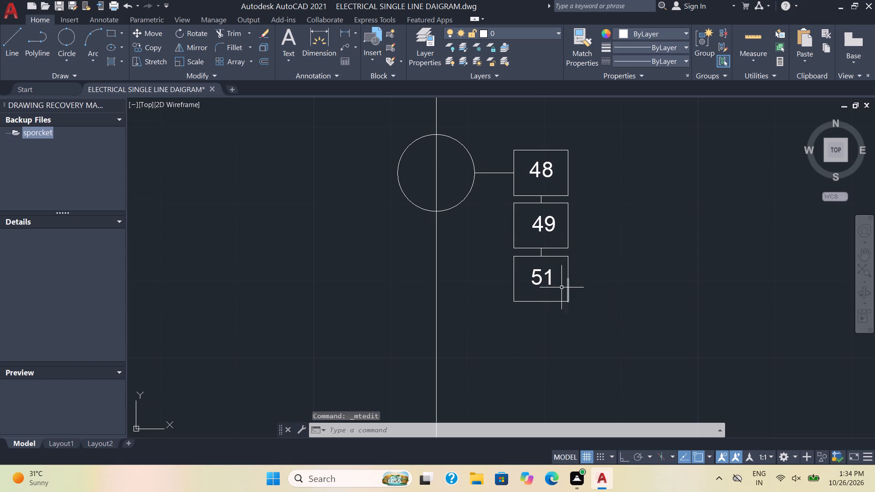
{"action": "double_click", "coordinate": [551, 276]}
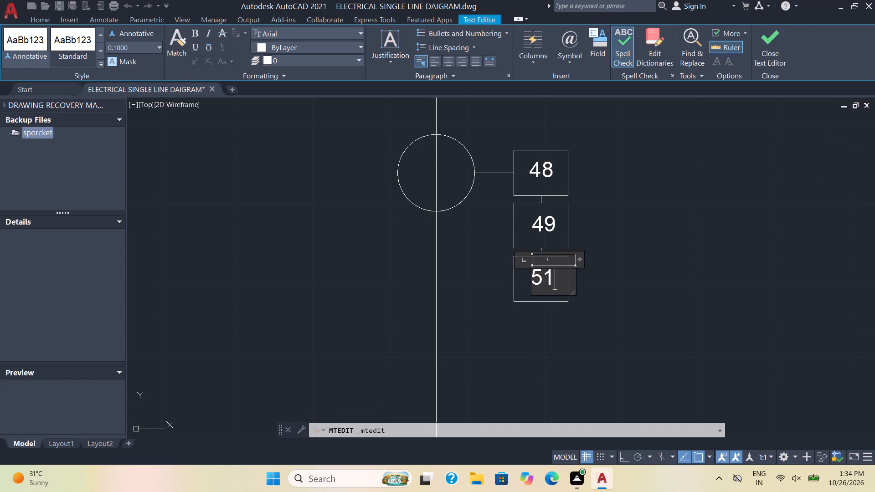
{"action": "key", "text": "BackSpace"}
{"action": "key", "text": "0"}
{"action": "left_click", "coordinate": [646, 320]}
Change the label of the relay box at the second feeder's lower CT symbol to 51N.
{"action": "scroll", "coordinate": [646, 320], "scroll_direction": "down", "scroll_amount": 3}
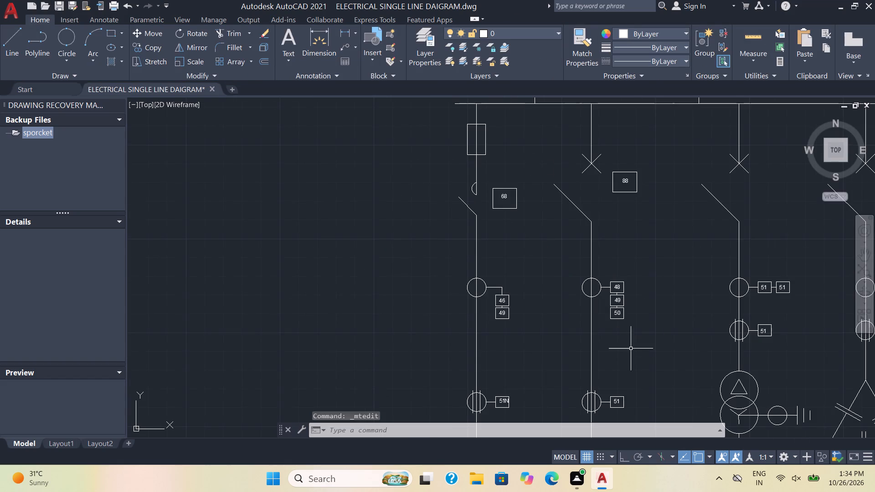
{"action": "middle_click_drag", "start_coordinate": [630, 369], "coordinate": [602, 259]}
{"action": "scroll", "coordinate": [601, 297], "scroll_direction": "up", "scroll_amount": 3}
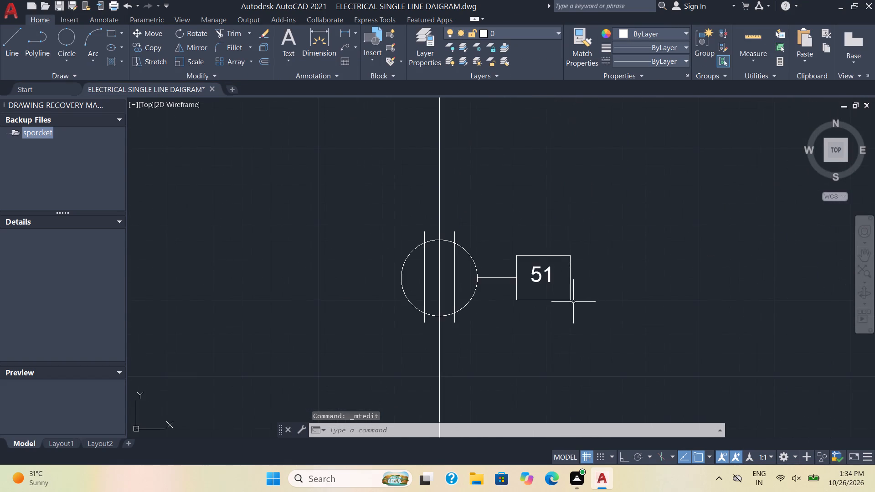
{"action": "scroll", "coordinate": [572, 302], "scroll_direction": "up", "scroll_amount": 2}
{"action": "double_click", "coordinate": [515, 238]}
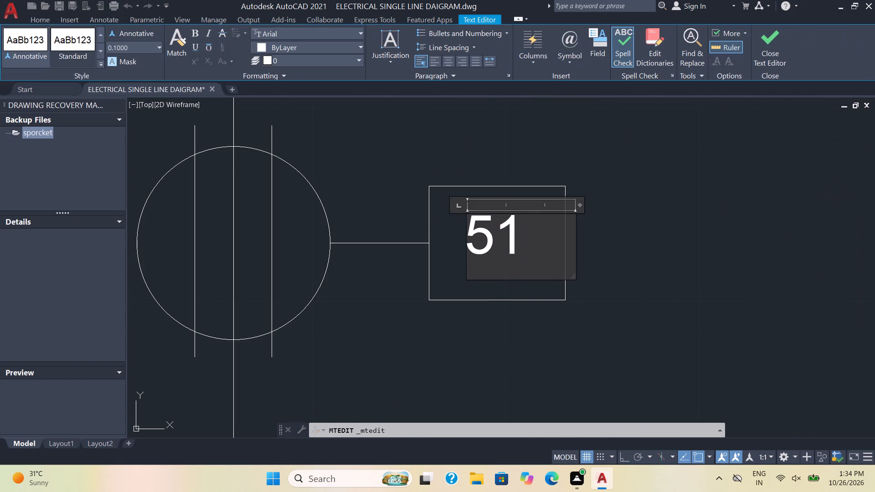
{"action": "key", "text": "n"}
{"action": "left_click", "coordinate": [682, 287]}
Change the first of the two side-by-side relay labels at the delta-star transformer feeder's upper CT circle to 50.
{"action": "scroll", "coordinate": [686, 282], "scroll_direction": "down", "scroll_amount": 3}
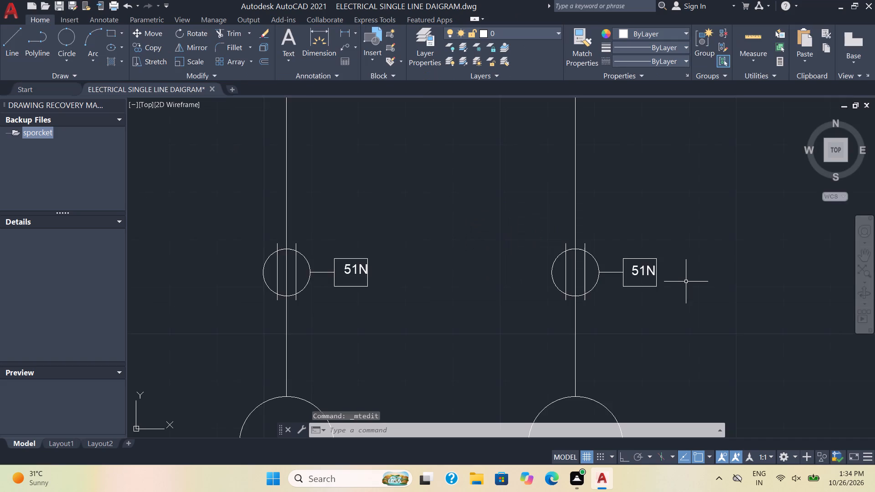
{"action": "scroll", "coordinate": [686, 282], "scroll_direction": "down", "scroll_amount": 3}
{"action": "middle_click_drag", "start_coordinate": [772, 179], "coordinate": [562, 204]}
{"action": "scroll", "coordinate": [611, 241], "scroll_direction": "up", "scroll_amount": 3}
{"action": "scroll", "coordinate": [500, 215], "scroll_direction": "down", "scroll_amount": 2}
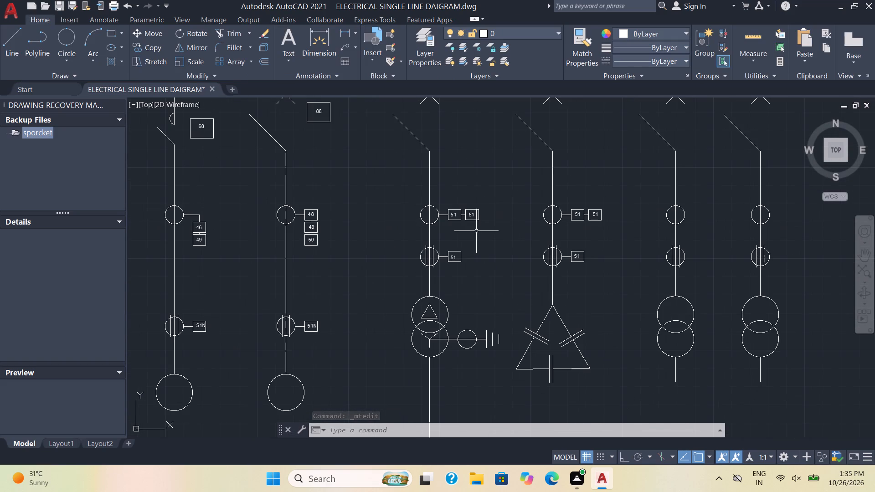
{"action": "scroll", "coordinate": [473, 226], "scroll_direction": "up", "scroll_amount": 3}
{"action": "double_click", "coordinate": [398, 183]}
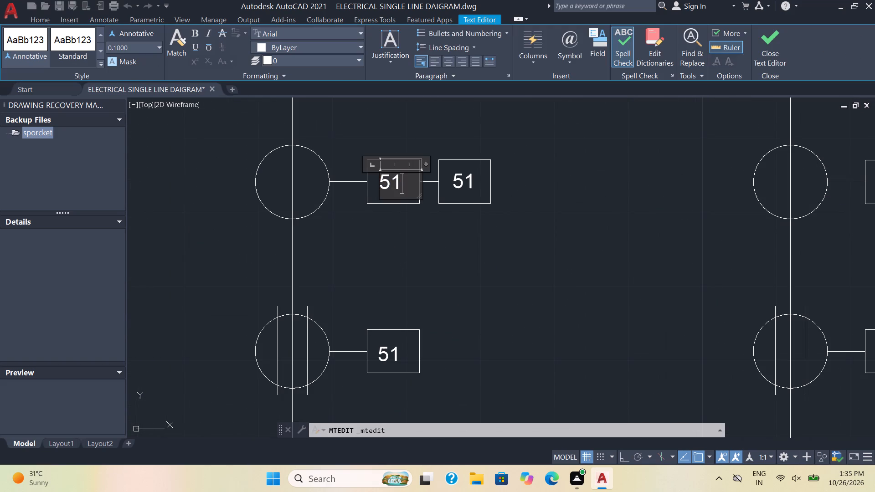
{"action": "key", "text": "BackSpace"}
{"action": "key", "text": "0"}
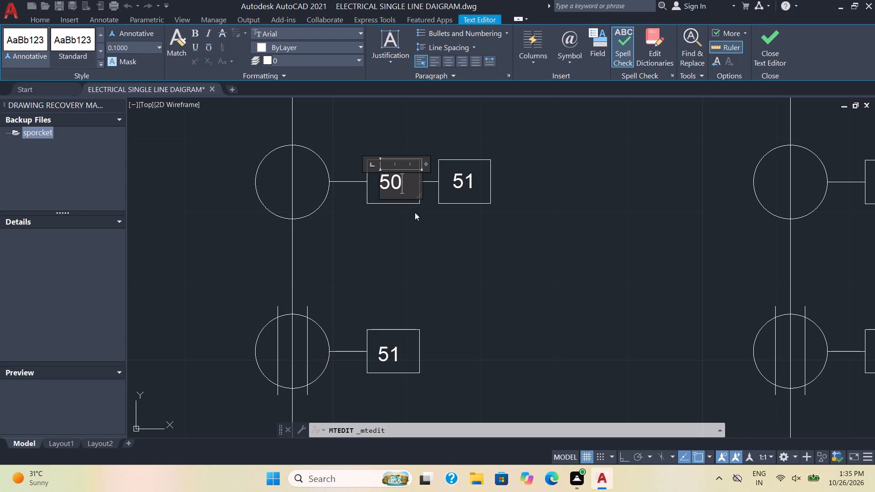
{"action": "left_click", "coordinate": [532, 290]}
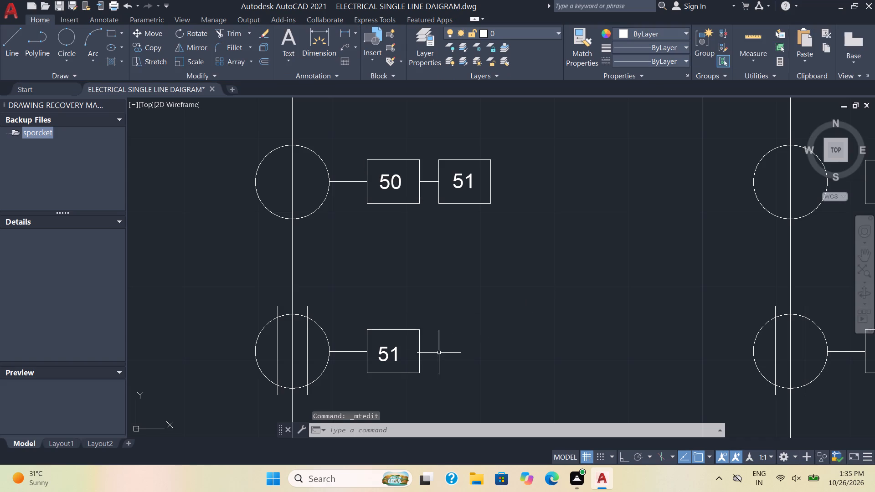
Change the label of the relay box at the delta-star transformer feeder's lower CT symbol to 51N.
{"action": "scroll", "coordinate": [437, 346], "scroll_direction": "up", "scroll_amount": 2}
{"action": "double_click", "coordinate": [332, 373]}
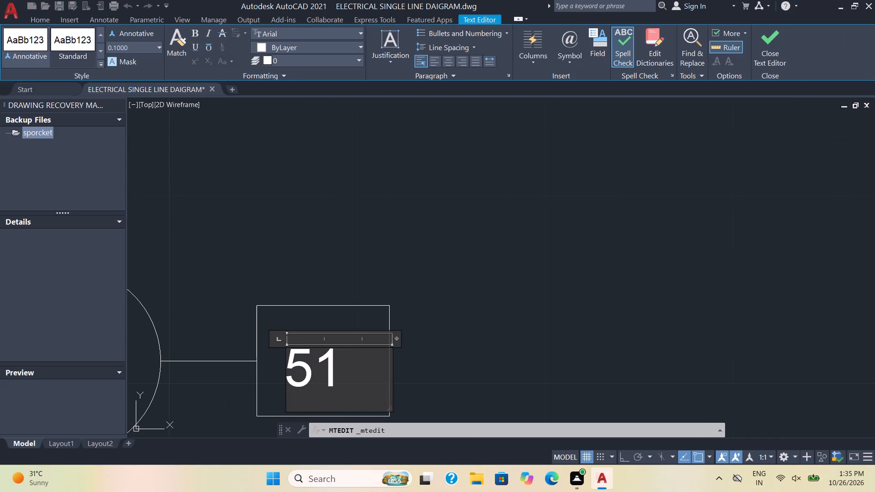
{"action": "key", "text": "n"}
{"action": "left_click", "coordinate": [539, 365]}
Change the outer relay label at the CT circle below the delta-star transformer, above the breaker, to 50t.
{"action": "scroll", "coordinate": [540, 354], "scroll_direction": "down", "scroll_amount": 4}
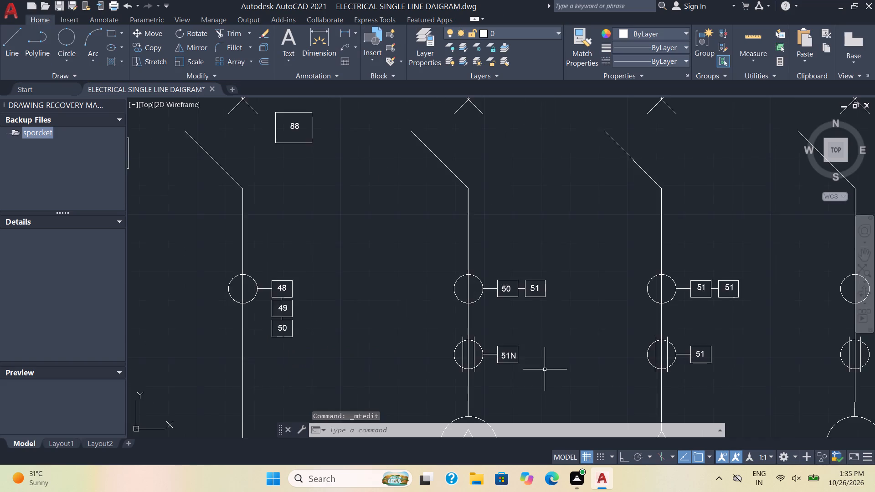
{"action": "scroll", "coordinate": [546, 375], "scroll_direction": "down", "scroll_amount": 2}
{"action": "middle_click_drag", "start_coordinate": [547, 378], "coordinate": [511, 206]}
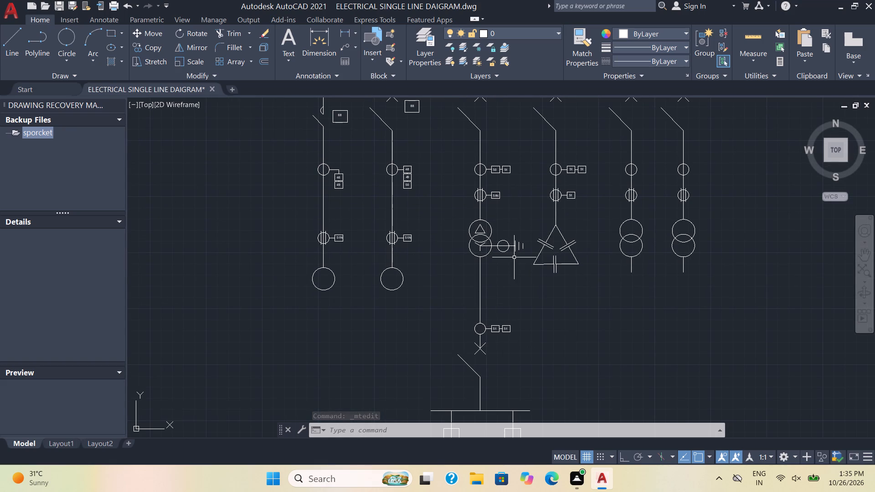
{"action": "scroll", "coordinate": [514, 257], "scroll_direction": "up", "scroll_amount": 2}
{"action": "scroll", "coordinate": [502, 264], "scroll_direction": "down", "scroll_amount": 1}
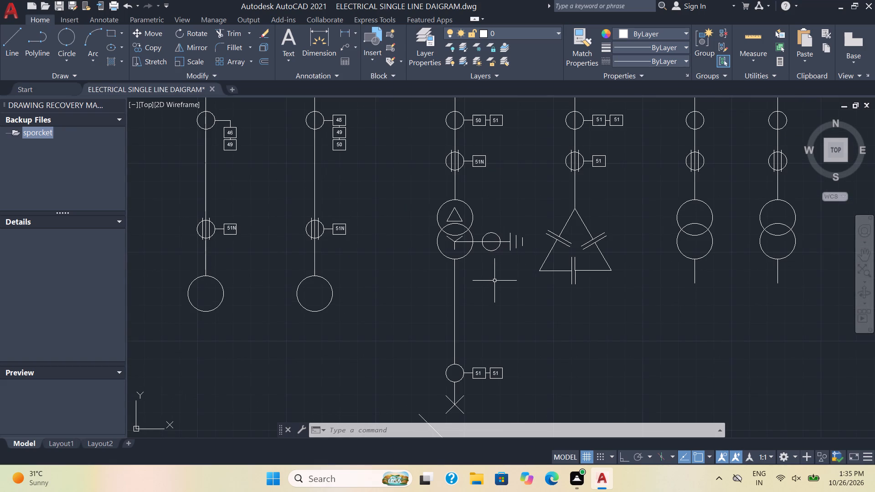
{"action": "middle_click_drag", "start_coordinate": [501, 325], "coordinate": [501, 276]}
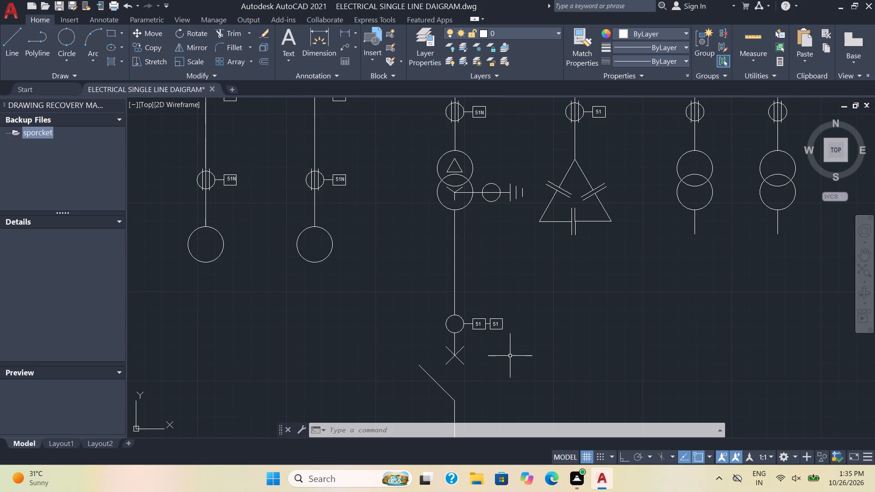
{"action": "scroll", "coordinate": [503, 324], "scroll_direction": "up", "scroll_amount": 3}
{"action": "left_click", "coordinate": [479, 326]}
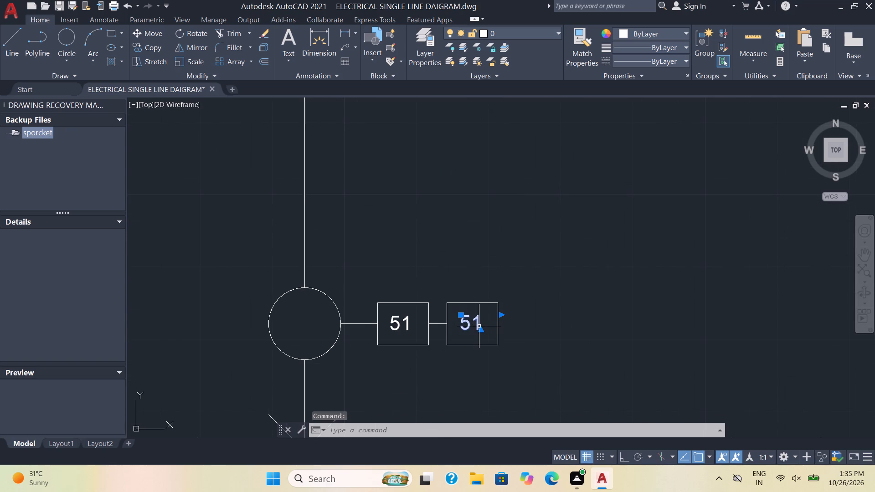
{"action": "double_click", "coordinate": [479, 323]}
{"action": "left_click", "coordinate": [486, 322]}
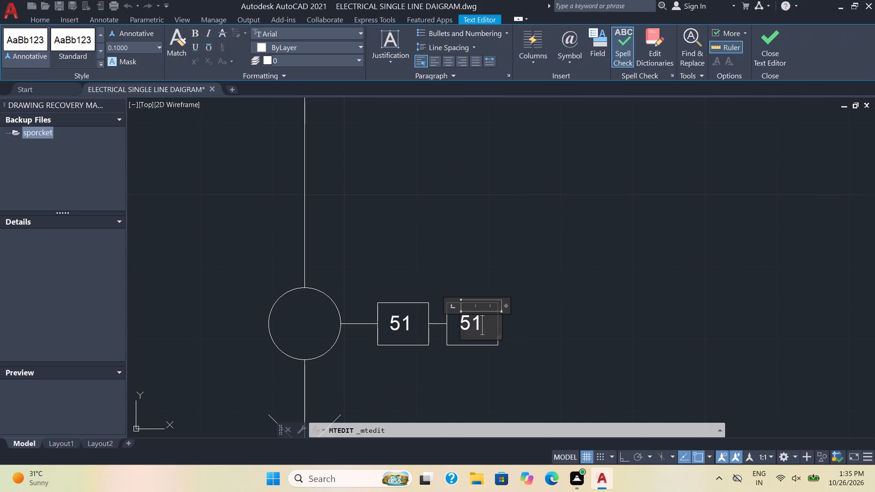
{"action": "key", "text": "BackSpace"}
{"action": "key", "text": "0"}
{"action": "left_click", "coordinate": [588, 344]}
Change the label in the large relay box between the two fused branches of the lower busbar to 49.
{"action": "scroll", "coordinate": [610, 319], "scroll_direction": "down", "scroll_amount": 3}
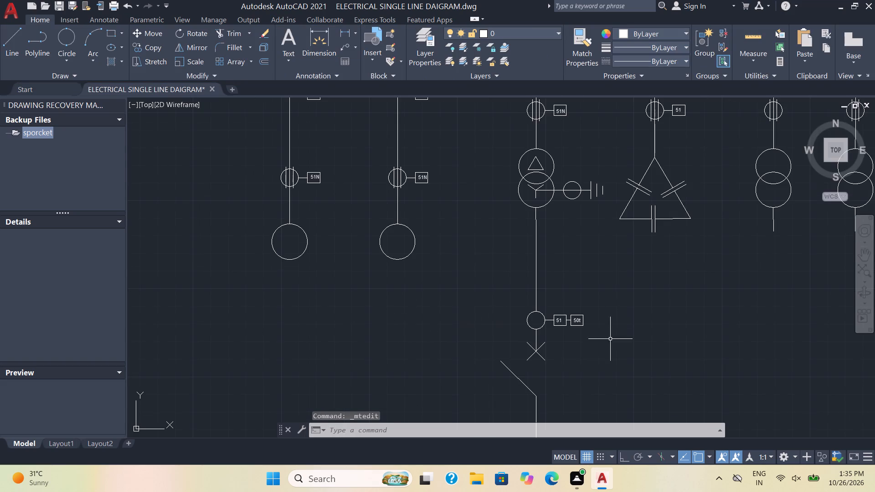
{"action": "middle_click_drag", "start_coordinate": [609, 348], "coordinate": [560, 57]}
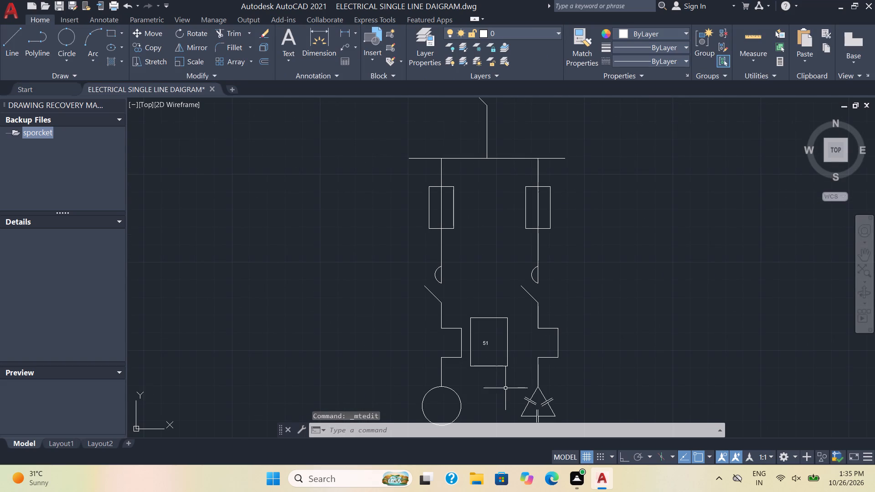
{"action": "scroll", "coordinate": [505, 383], "scroll_direction": "up", "scroll_amount": 2}
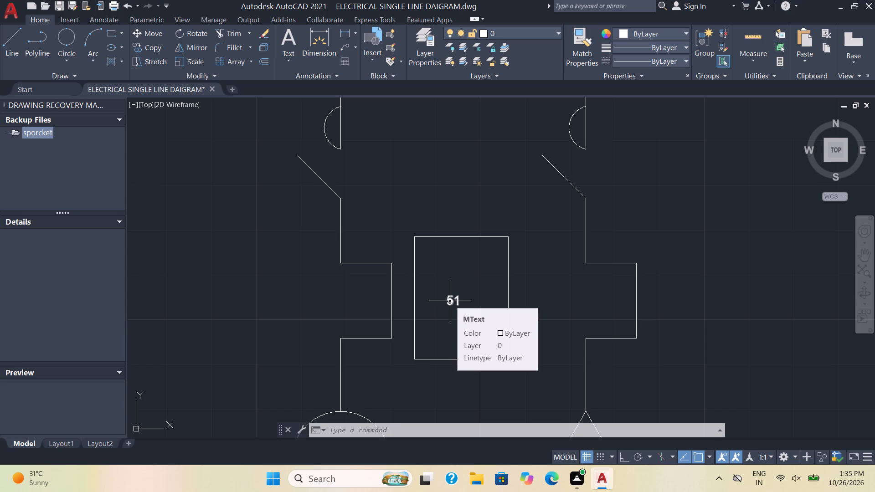
{"action": "left_click", "coordinate": [450, 301]}
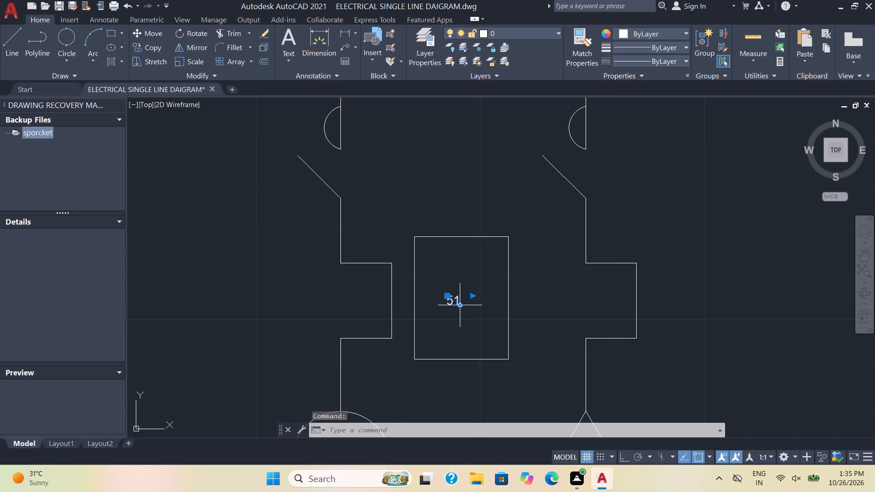
{"action": "double_click", "coordinate": [459, 300]}
{"action": "left_click_drag", "start_coordinate": [459, 300], "coordinate": [433, 301]}
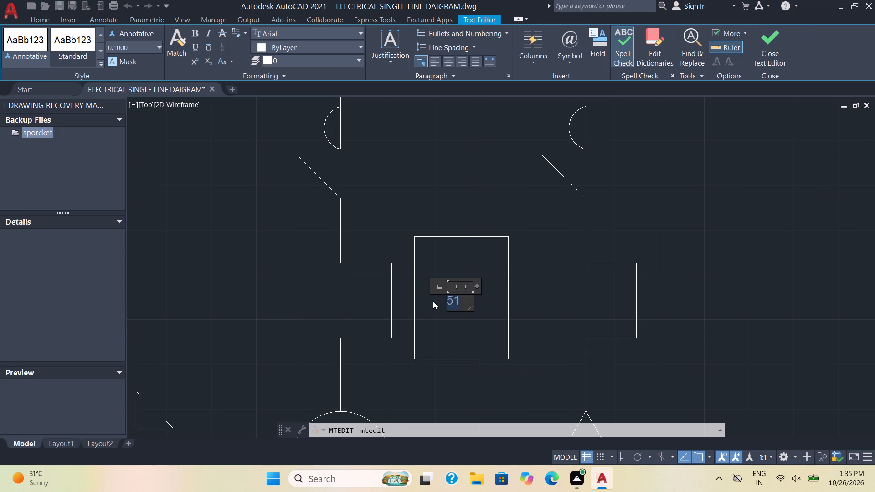
{"action": "key", "text": "4"}
{"action": "key", "text": "9"}
{"action": "left_click", "coordinate": [548, 307]}
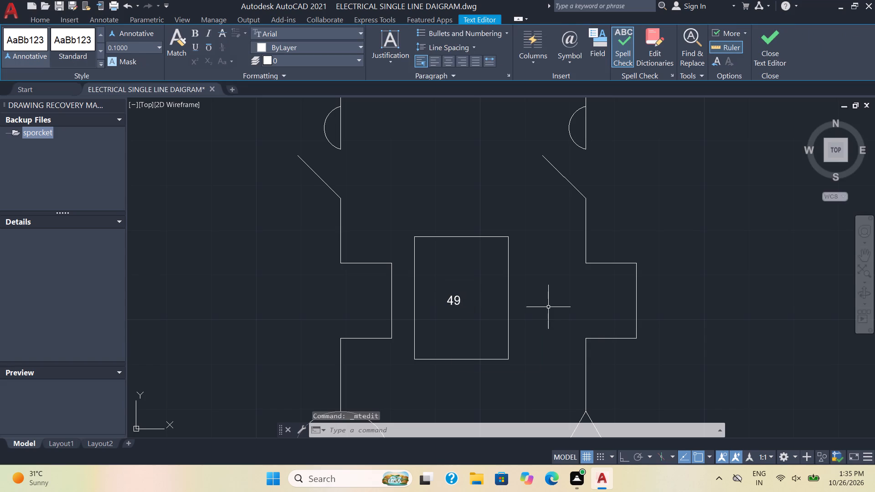
Change the outer of the two relay labels at the delta capacitor bank feeder's upper CT circle to 50t.
{"action": "scroll", "coordinate": [613, 309], "scroll_direction": "down", "scroll_amount": 3}
{"action": "scroll", "coordinate": [646, 290], "scroll_direction": "down", "scroll_amount": 2}
{"action": "middle_click_drag", "start_coordinate": [671, 250], "coordinate": [604, 364]}
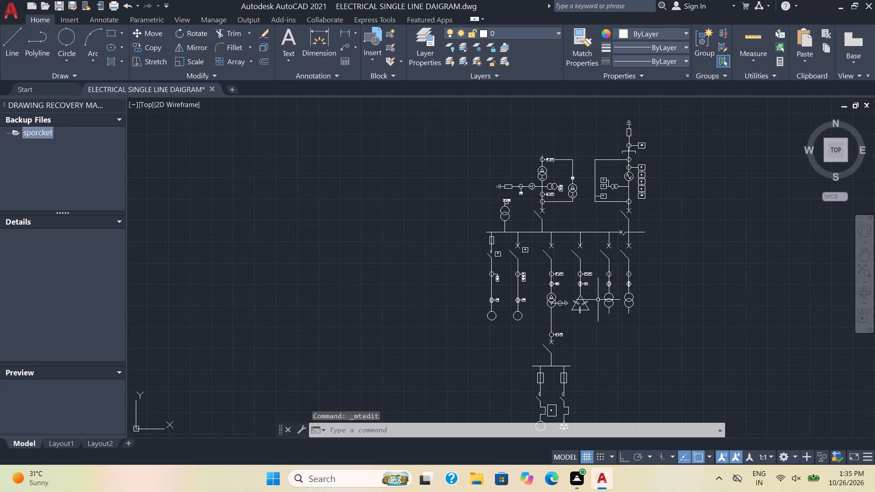
{"action": "scroll", "coordinate": [595, 286], "scroll_direction": "up", "scroll_amount": 6}
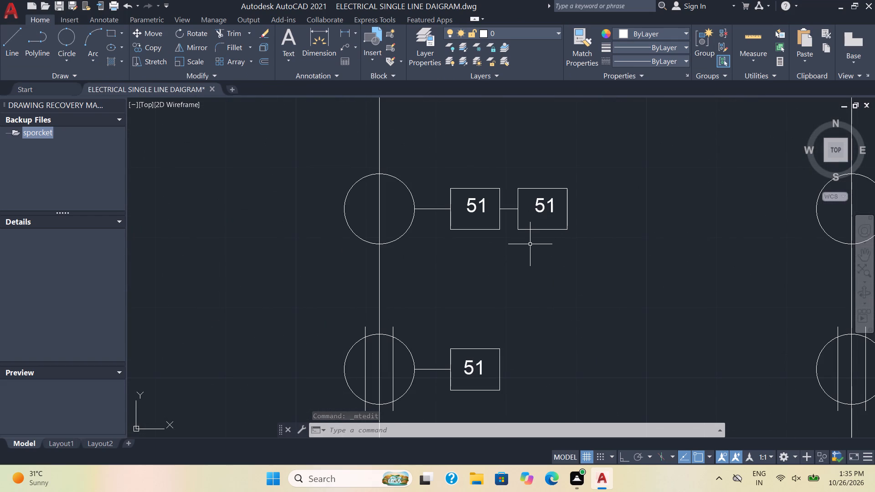
{"action": "double_click", "coordinate": [550, 207]}
{"action": "left_click", "coordinate": [556, 205]}
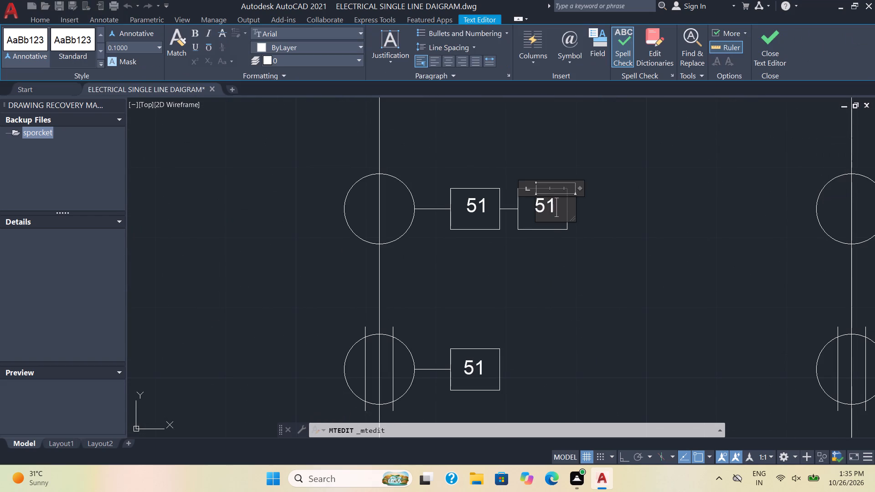
{"action": "key", "text": "BackSpace"}
{"action": "key", "text": "0"}
{"action": "key", "text": "t"}
{"action": "left_click", "coordinate": [576, 275]}
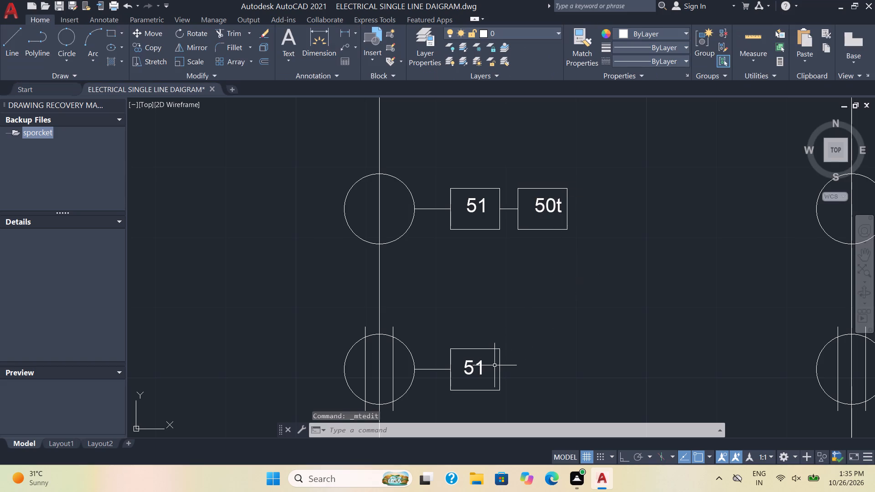
Change the label of the relay box at the capacitor bank feeder's lower CT symbol to 51N.
{"action": "triple_click", "coordinate": [483, 366]}
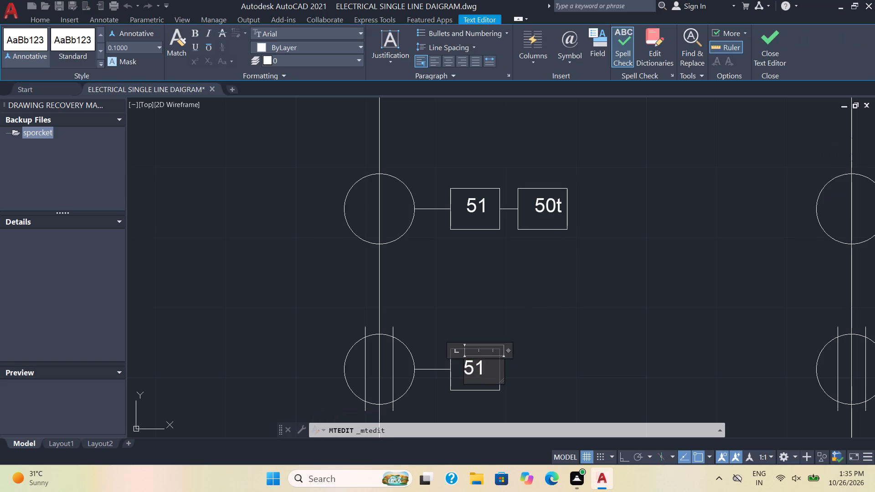
{"action": "key", "text": "n"}
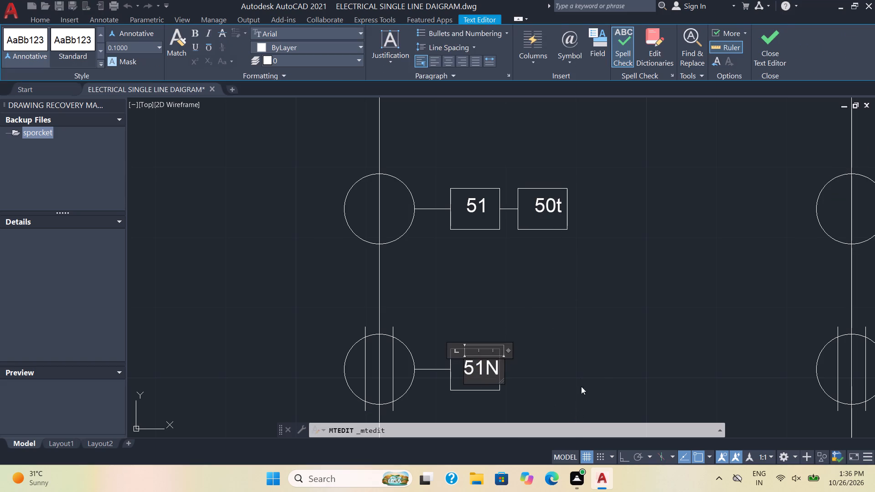
{"action": "left_click", "coordinate": [580, 379]}
Copy the second motor feeder's 51N relay box, with its label and connector, to below the CT circle on the delta-star transformer's neutral earthing branch.
{"action": "scroll", "coordinate": [609, 335], "scroll_direction": "down", "scroll_amount": 2}
{"action": "middle_click_drag", "start_coordinate": [634, 381], "coordinate": [538, 205]}
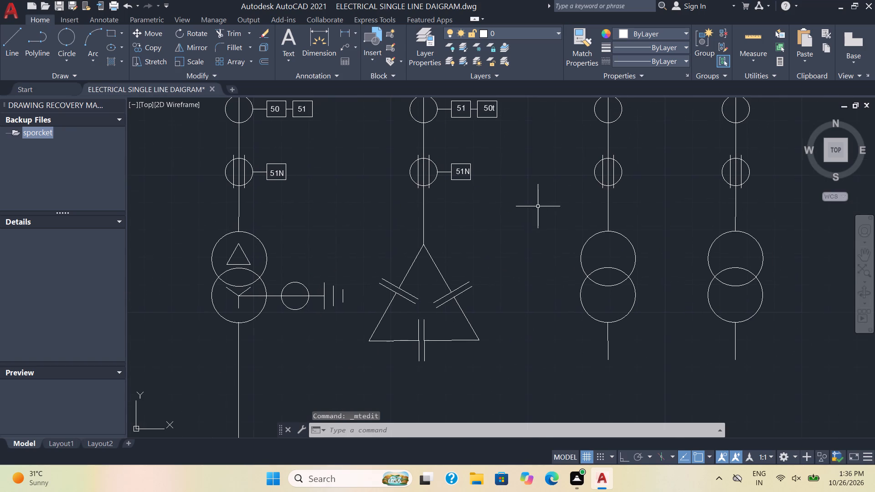
{"action": "middle_click_drag", "start_coordinate": [653, 161], "coordinate": [613, 354]}
{"action": "scroll", "coordinate": [612, 308], "scroll_direction": "down", "scroll_amount": 2}
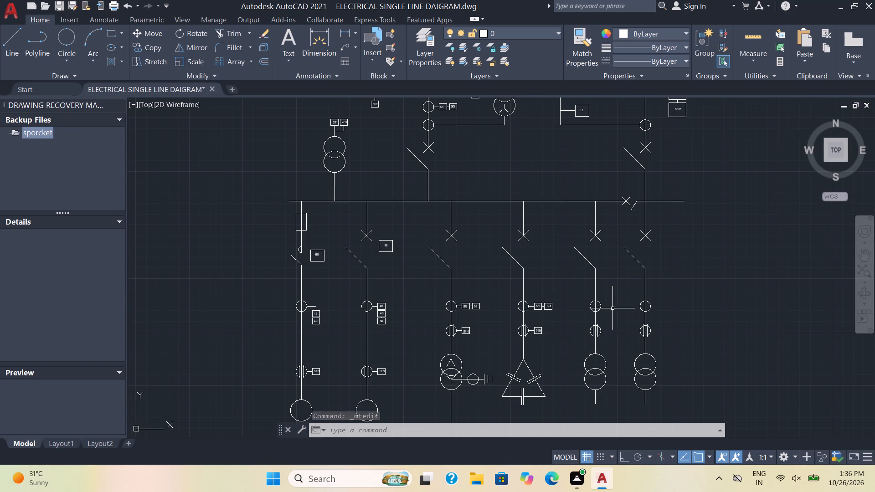
{"action": "middle_click_drag", "start_coordinate": [491, 339], "coordinate": [522, 137]}
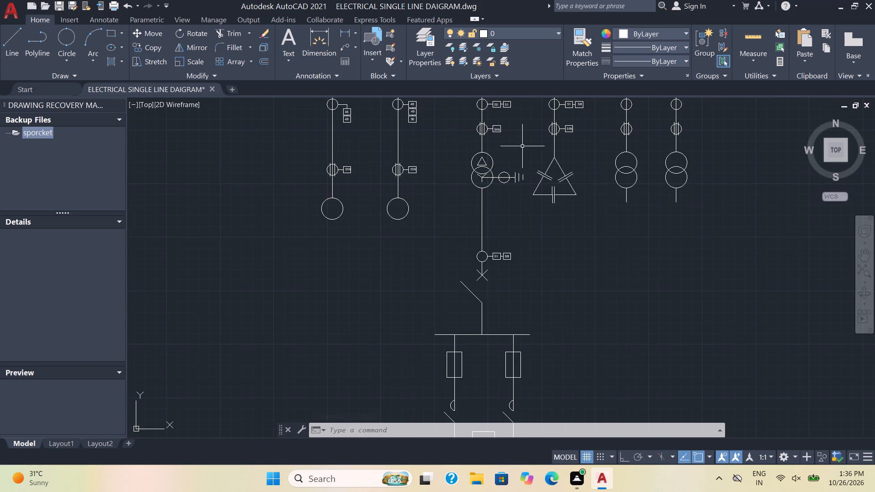
{"action": "scroll", "coordinate": [543, 251], "scroll_direction": "up", "scroll_amount": 2}
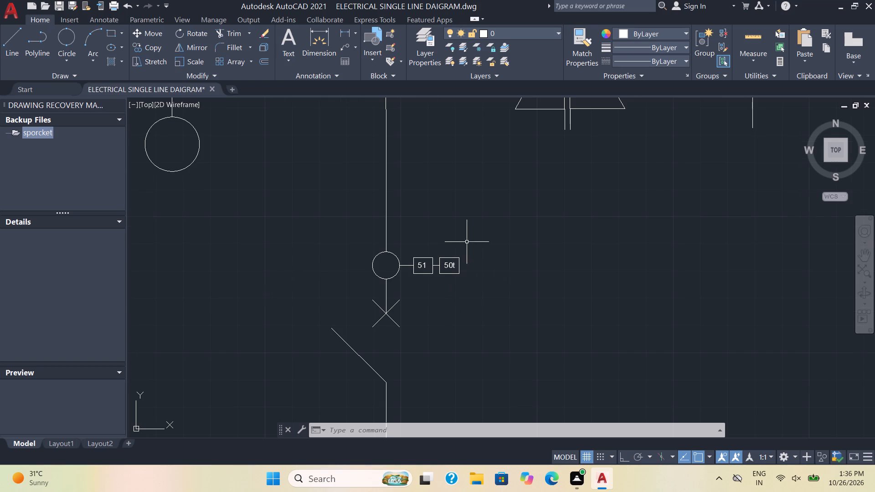
{"action": "scroll", "coordinate": [467, 242], "scroll_direction": "down", "scroll_amount": 2}
{"action": "middle_click_drag", "start_coordinate": [462, 146], "coordinate": [458, 229]}
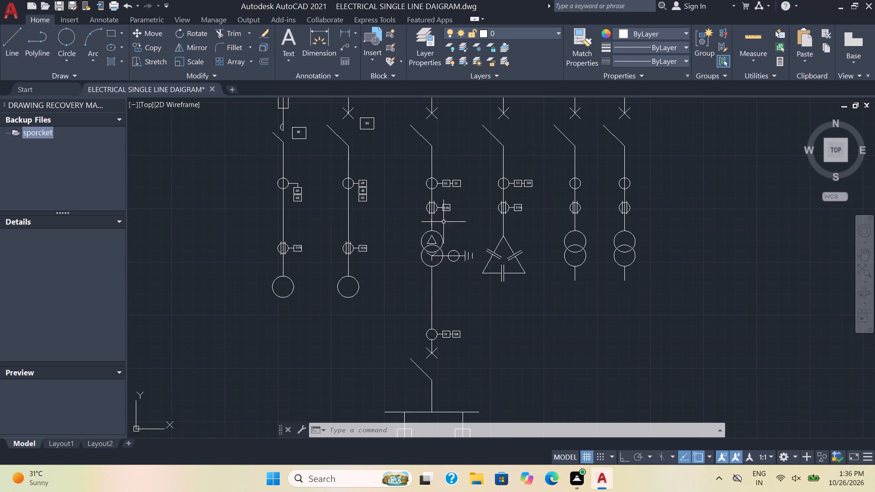
{"action": "scroll", "coordinate": [387, 216], "scroll_direction": "up", "scroll_amount": 3}
{"action": "left_click", "coordinate": [313, 369]}
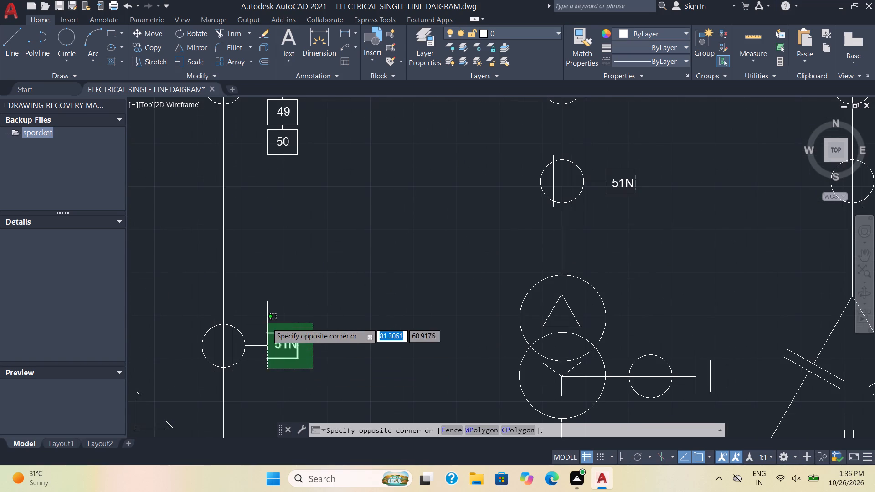
{"action": "left_click", "coordinate": [263, 309]}
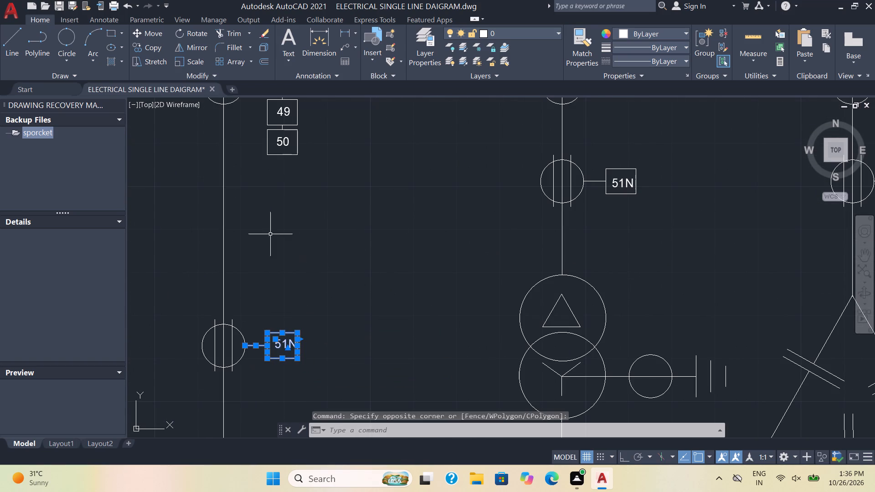
{"action": "left_click", "coordinate": [147, 48]}
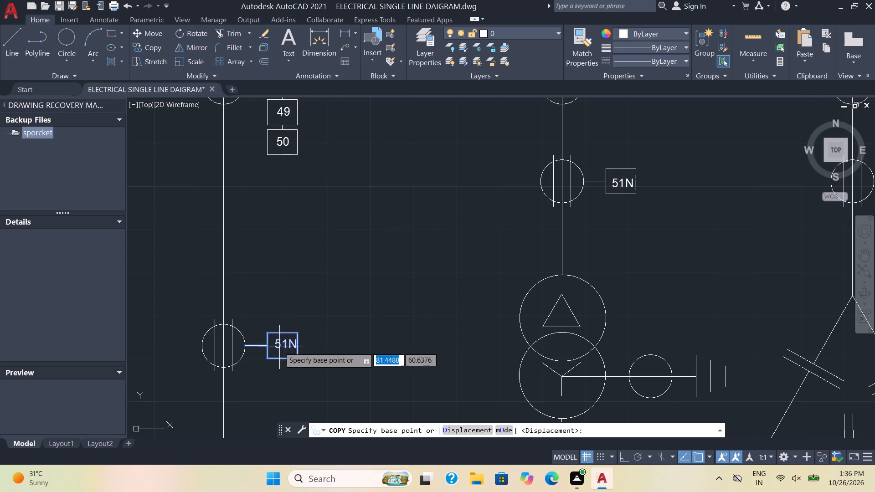
{"action": "left_click", "coordinate": [269, 347]}
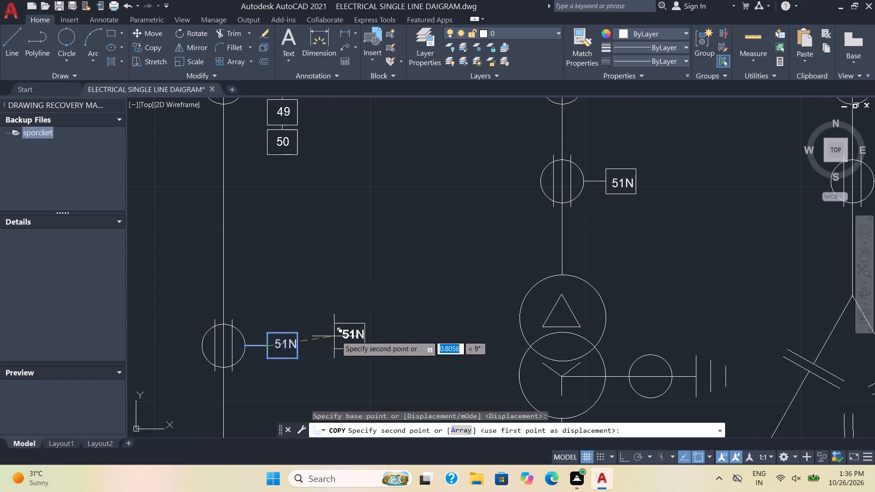
{"action": "middle_click_drag", "start_coordinate": [337, 335], "coordinate": [335, 161]}
{"action": "scroll", "coordinate": [582, 307], "scroll_direction": "down", "scroll_amount": 3}
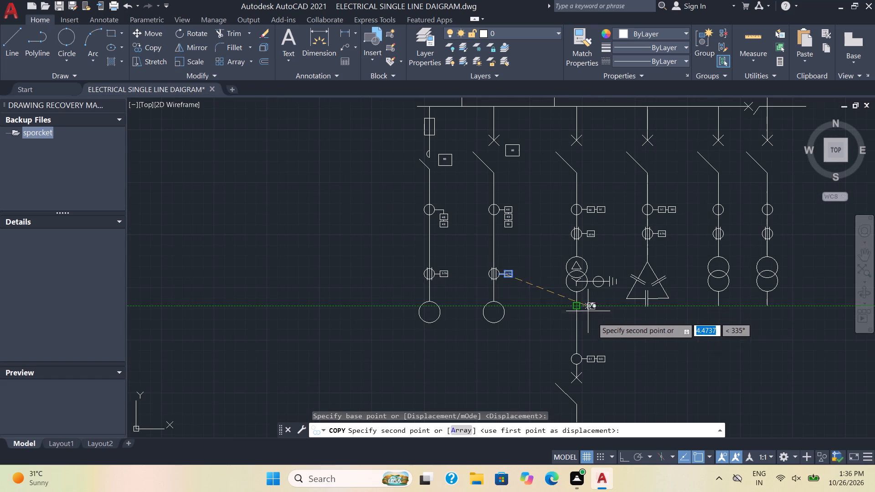
{"action": "scroll", "coordinate": [602, 295], "scroll_direction": "up", "scroll_amount": 3}
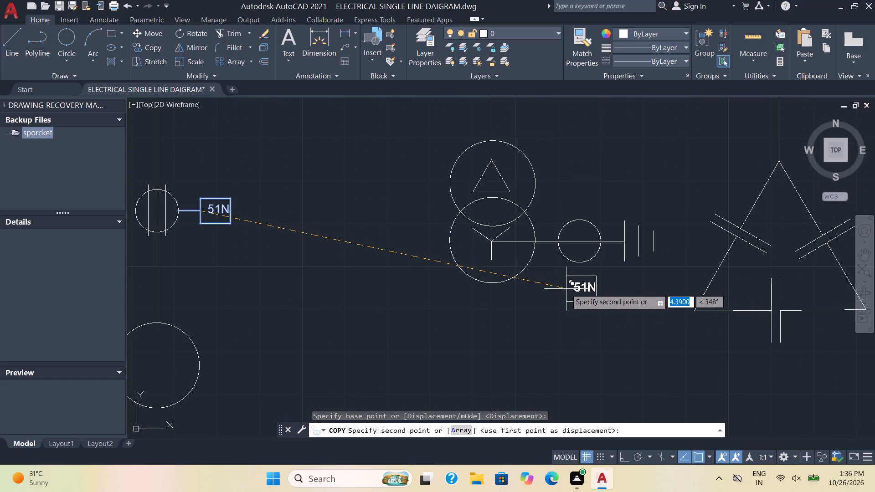
{"action": "left_click", "coordinate": [566, 289]}
{"action": "key", "text": "Escape"}
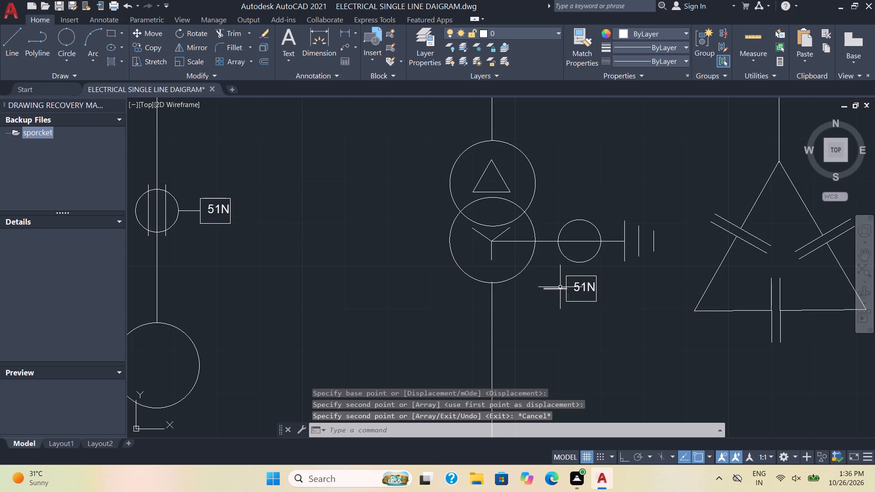
Delete the short horizontal connector line attached to the copied 51N box.
{"action": "left_click", "coordinate": [557, 288]}
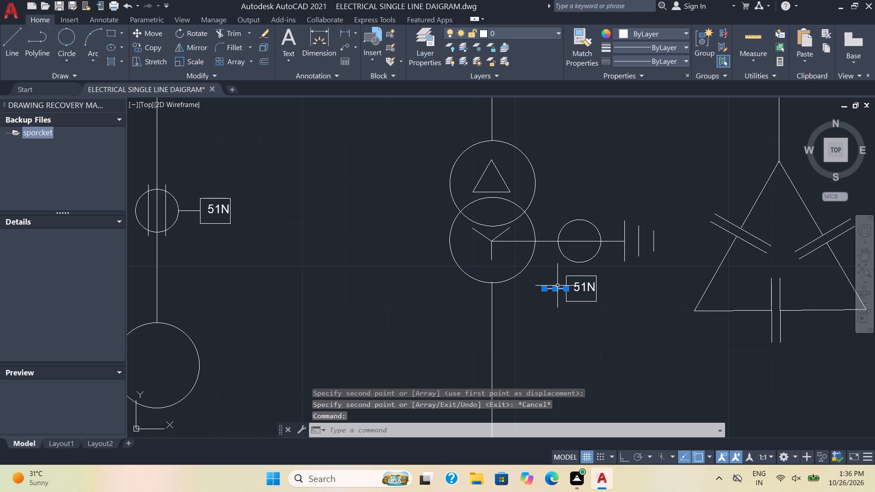
{"action": "key", "text": "Delete"}
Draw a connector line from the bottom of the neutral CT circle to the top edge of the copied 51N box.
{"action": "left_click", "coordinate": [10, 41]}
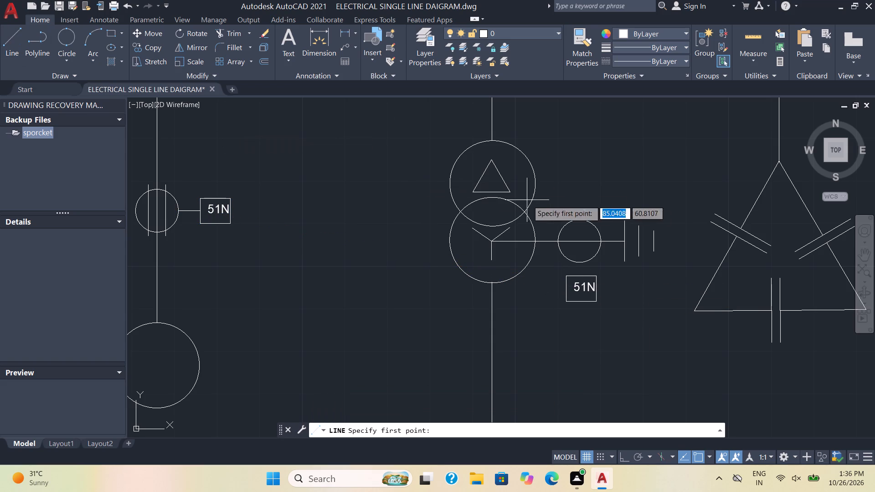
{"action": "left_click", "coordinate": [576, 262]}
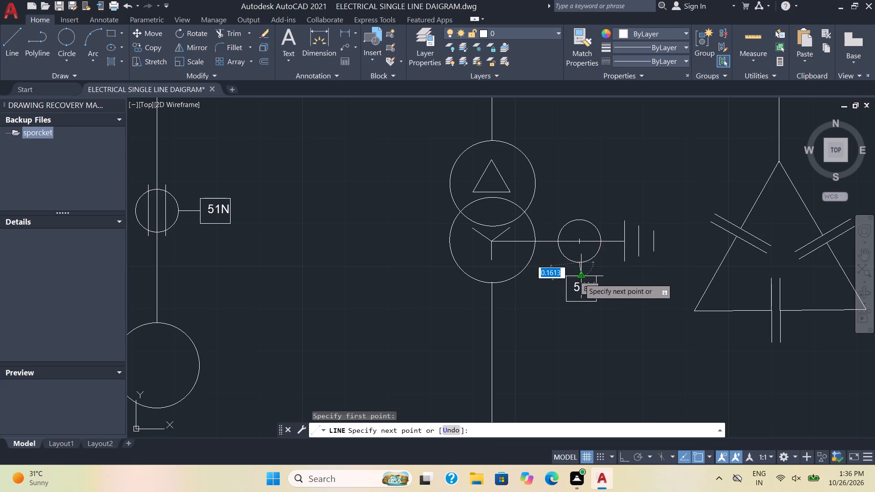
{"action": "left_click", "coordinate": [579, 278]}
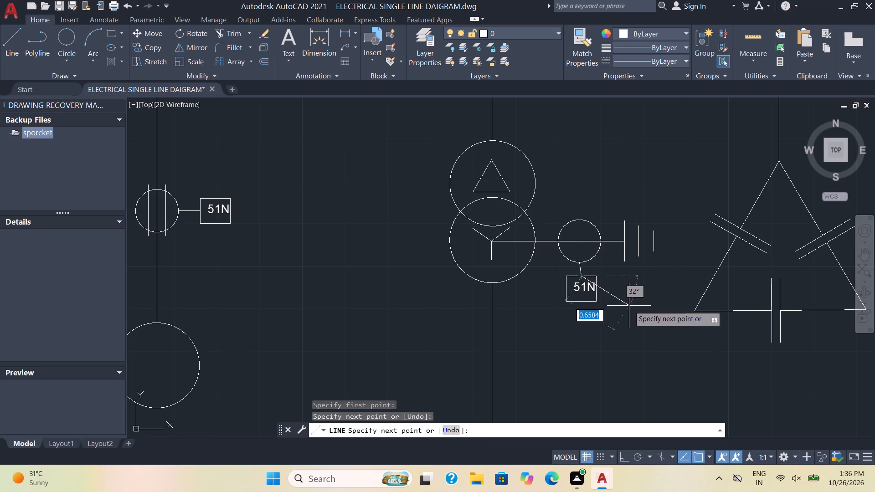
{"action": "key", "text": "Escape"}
Move the copied 51N box and its label slightly down to centre it beneath the neutral CT circle.
{"action": "left_click", "coordinate": [629, 315]}
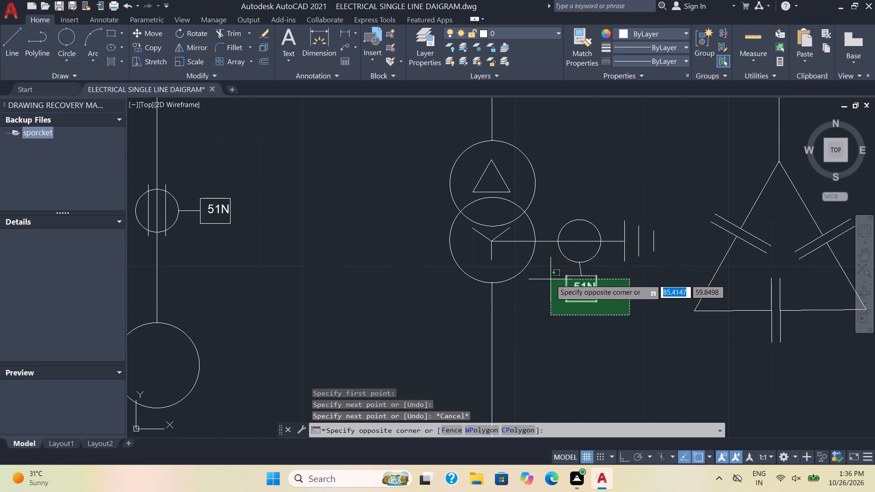
{"action": "left_click", "coordinate": [551, 279]}
{"action": "left_click", "coordinate": [583, 277]}
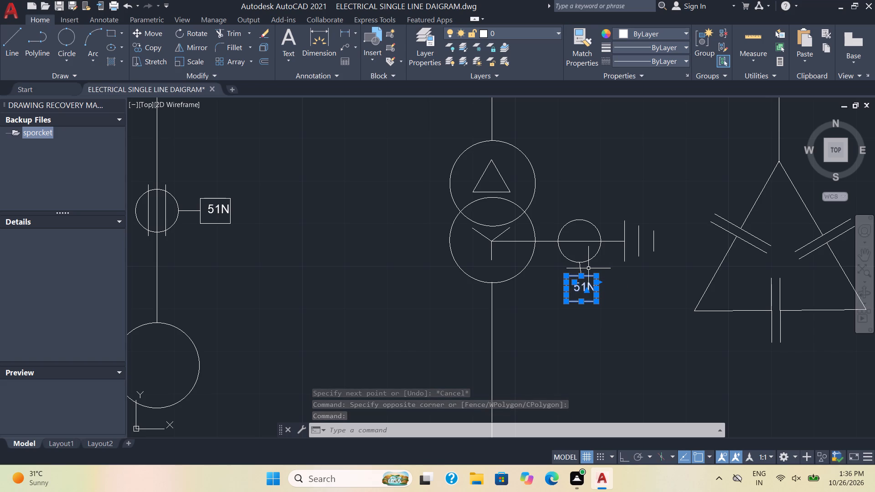
{"action": "key", "text": "m"}
{"action": "key", "text": "Return"}
{"action": "left_click", "coordinate": [582, 273]}
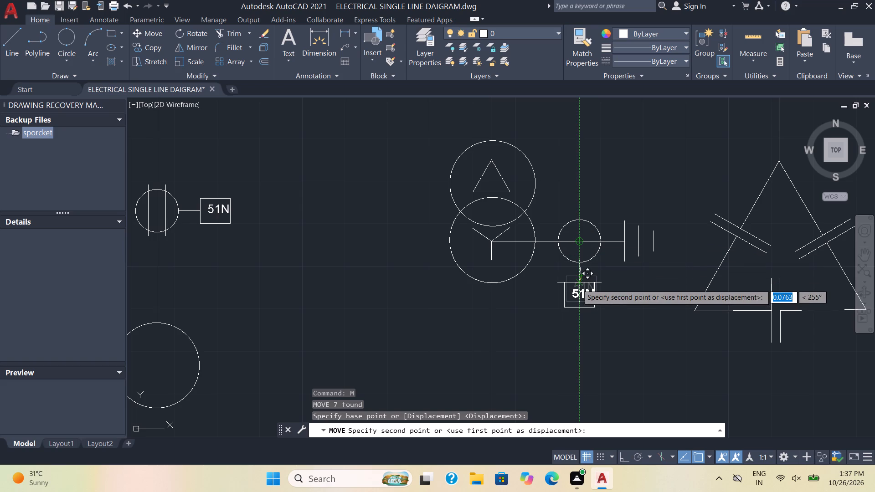
{"action": "left_click", "coordinate": [577, 284]}
{"action": "key", "text": "Escape"}
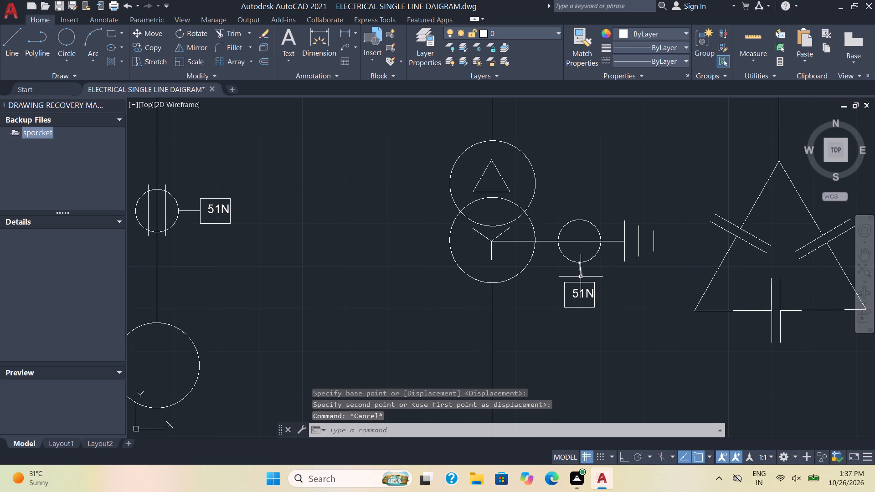
Replace the slanted connector with a vertical line from the bottom of the neutral CT circle to the relay box's top edge.
{"action": "left_click", "coordinate": [581, 277]}
{"action": "key", "text": "Delete"}
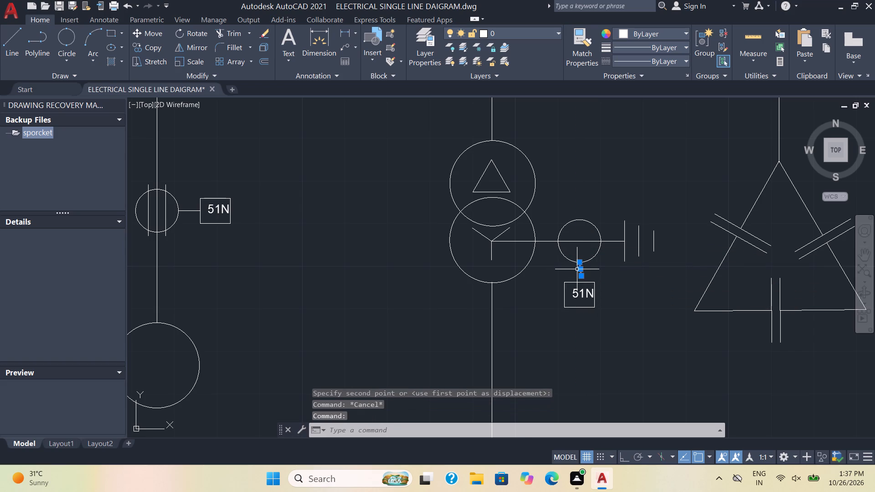
{"action": "key", "text": "Delete"}
{"action": "left_click", "coordinate": [17, 43]}
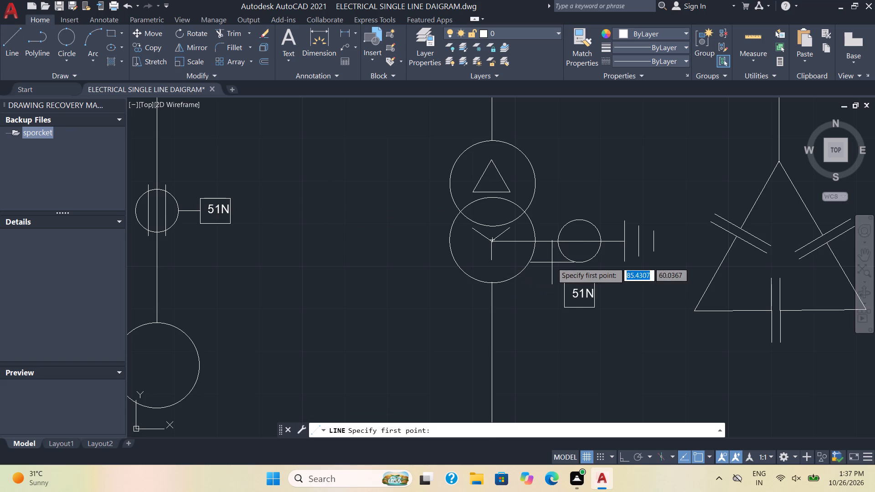
{"action": "left_click", "coordinate": [579, 263]}
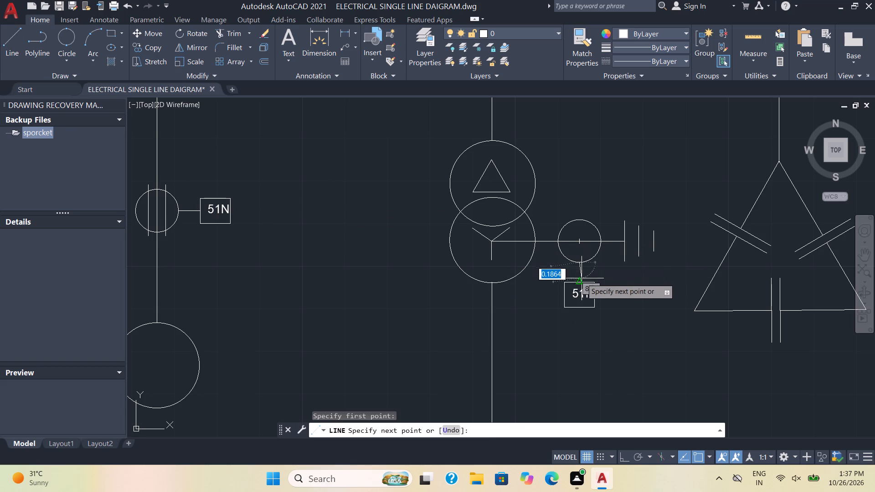
{"action": "left_click", "coordinate": [582, 283]}
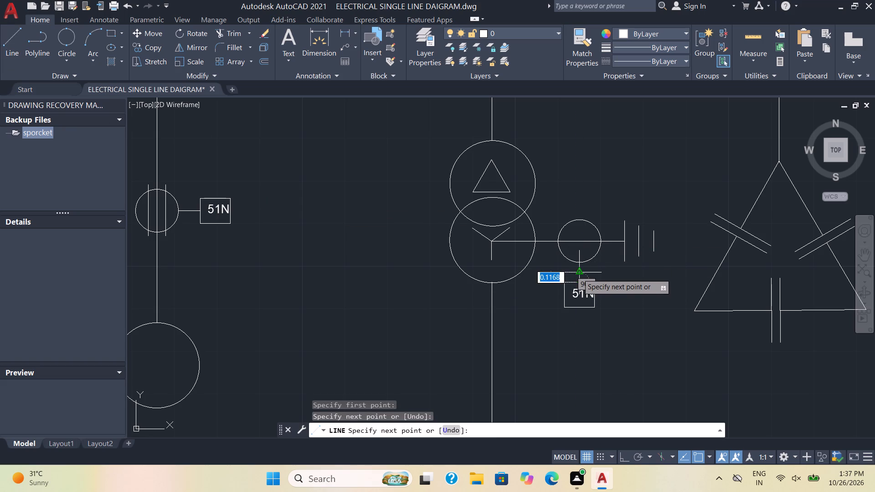
{"action": "key", "text": "Escape"}
Change the label in the relay box below the neutral CT circle to 51g.
{"action": "double_click", "coordinate": [588, 295]}
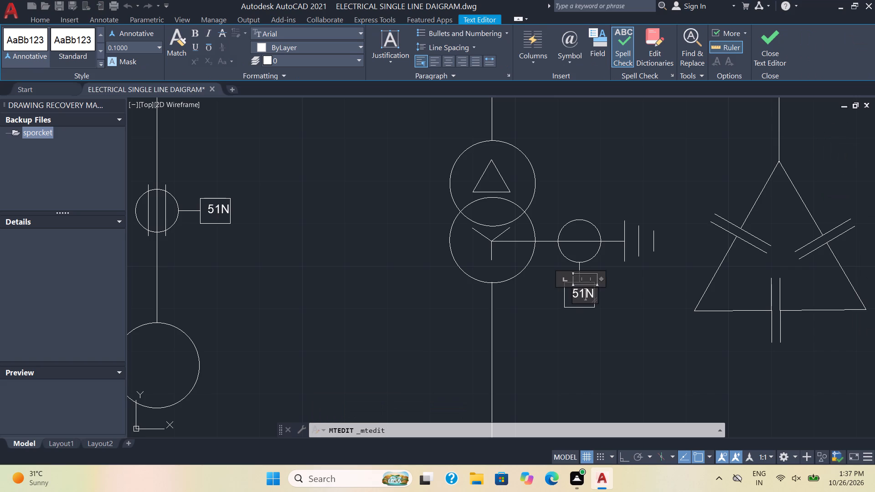
{"action": "key", "text": "Right"}
{"action": "key", "text": "BackSpace"}
{"action": "key", "text": "g"}
{"action": "left_click", "coordinate": [624, 304]}
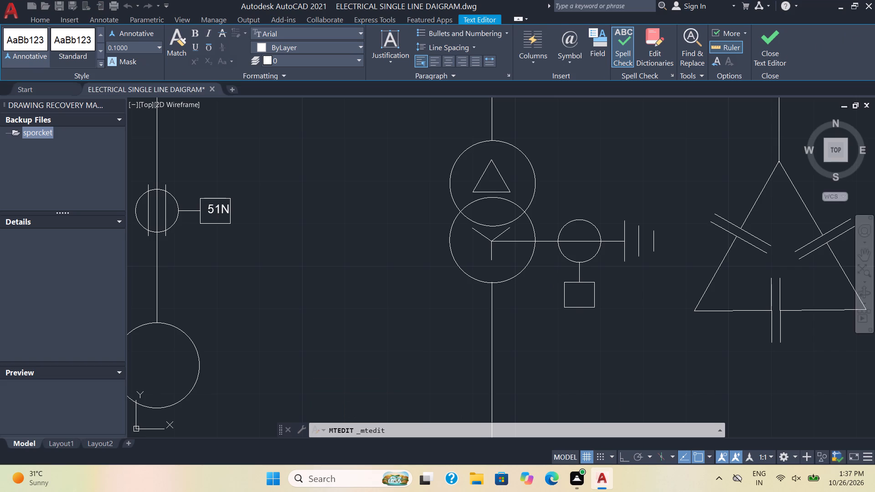
Save the single line diagram drawing.
{"action": "scroll", "coordinate": [635, 292], "scroll_direction": "down", "scroll_amount": 5}
{"action": "middle_click_drag", "start_coordinate": [690, 323], "coordinate": [572, 268]}
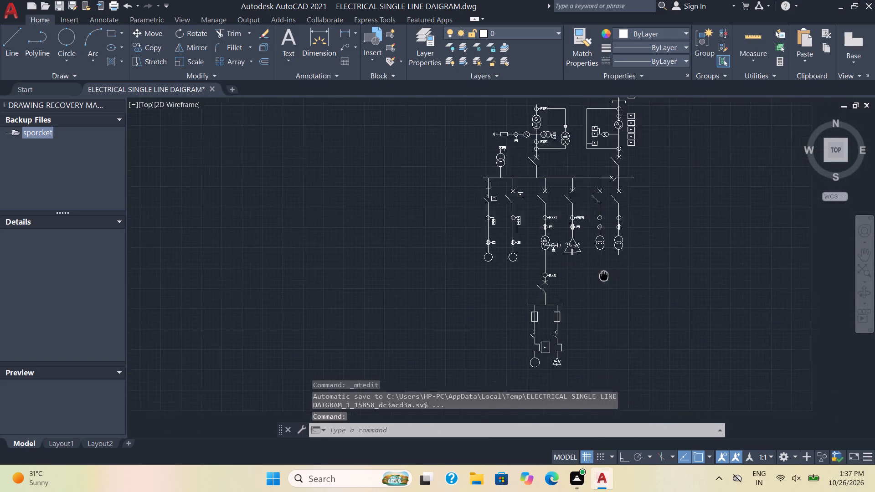
{"action": "middle_click_drag", "start_coordinate": [572, 268], "coordinate": [471, 310]}
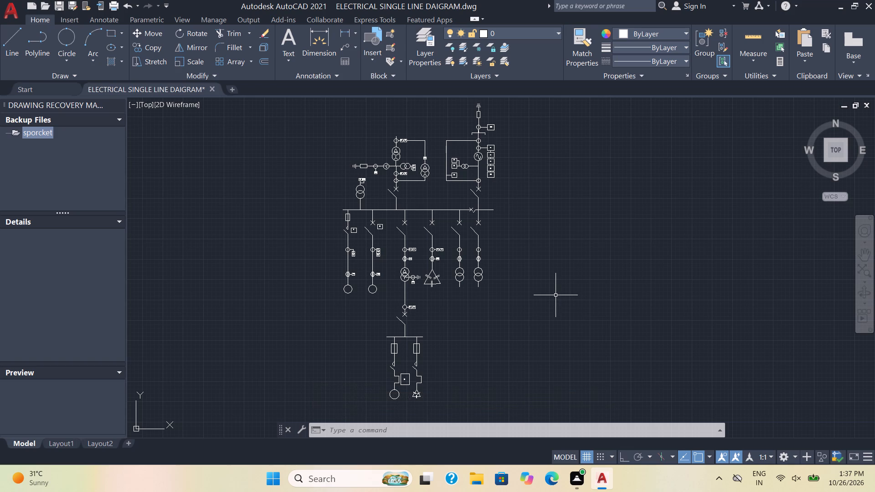
{"action": "key", "text": "ctrl+s"}
Add a multiline text beneath the leftmost feeder's motor circle, with 710 KW as its first line.
{"action": "scroll", "coordinate": [401, 349], "scroll_direction": "up", "scroll_amount": 2}
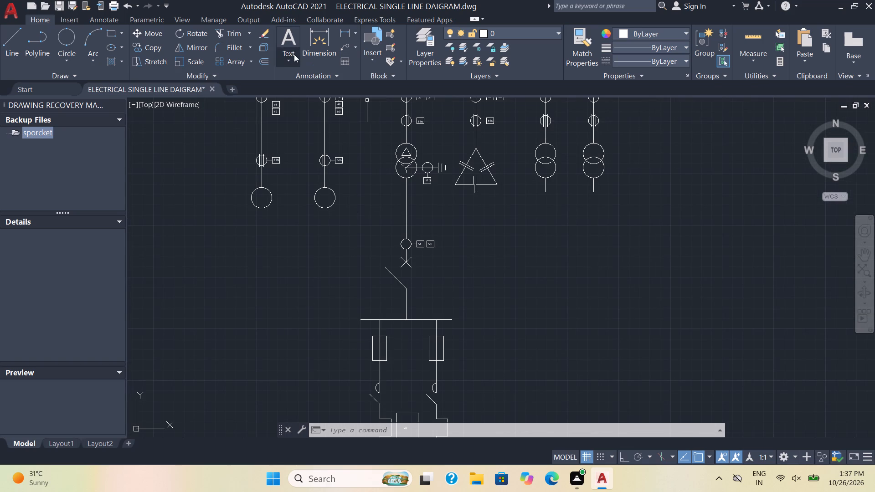
{"action": "left_click", "coordinate": [290, 38]}
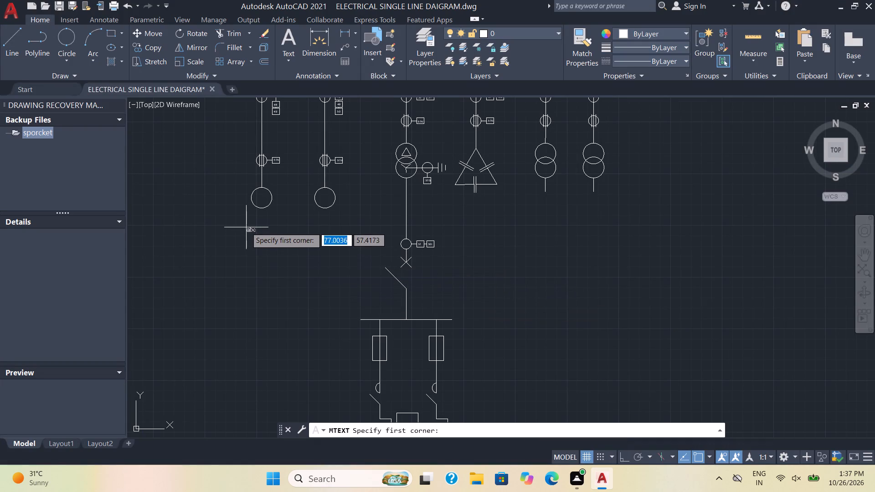
{"action": "left_click", "coordinate": [224, 215]}
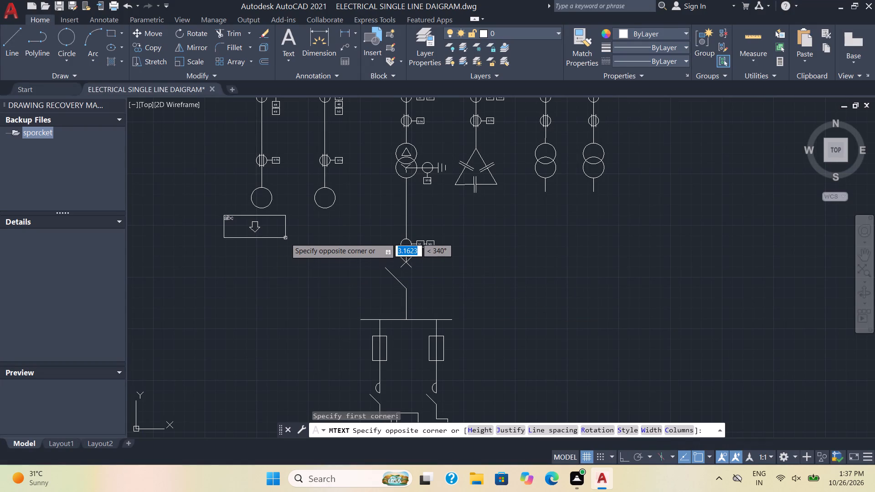
{"action": "left_click", "coordinate": [285, 234]}
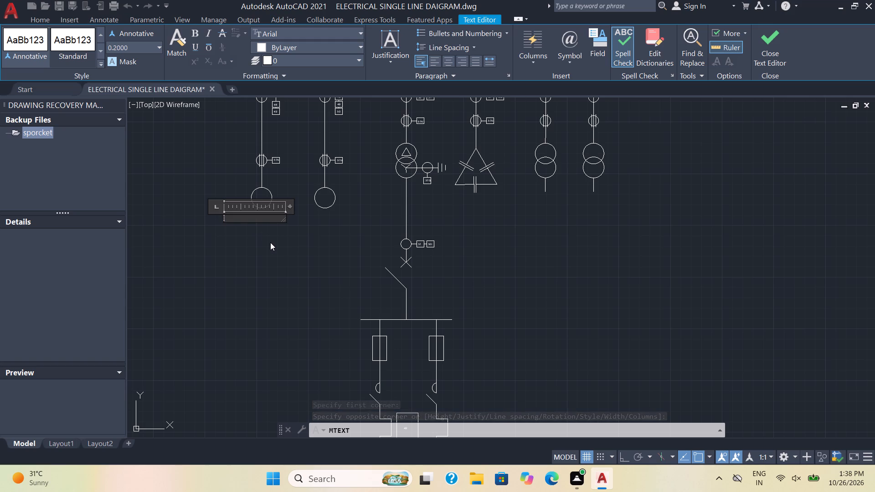
{"action": "key", "text": "End"}
{"action": "key", "text": "Home"}
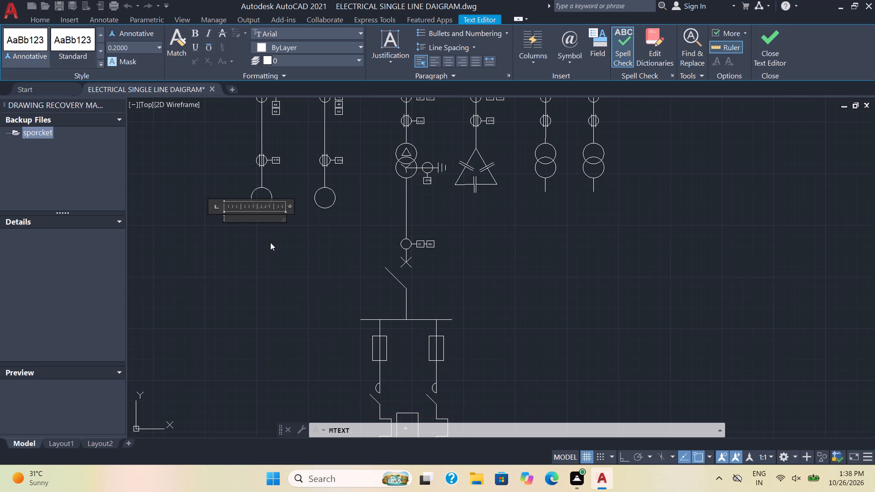
{"action": "key", "text": "End"}
{"action": "key", "text": "Insert"}
{"action": "type", "text": "710"}
{"action": "key", "text": "space"}
{"action": "type", "text": "KW"}
{"action": "key", "text": "Return"}
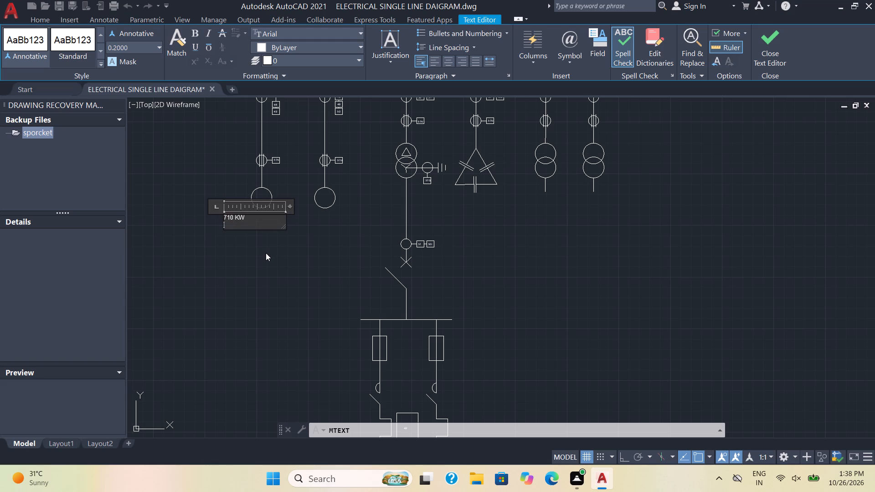
Begin the second line of the leftmost motor's rating text with "In =".
{"action": "type", "text": "IN"}
{"action": "key", "text": "BackSpace"}
{"action": "key", "text": "n"}
{"action": "key", "text": "space"}
{"action": "key", "text": "shift+plus"}
{"action": "key", "text": "BackSpace"}
{"action": "key", "text": "equal"}
{"action": "key", "text": "space"}
{"action": "right_click_drag", "start_coordinate": [271, 276], "coordinate": [280, 319]}
{"action": "left_click_drag", "start_coordinate": [272, 285], "coordinate": [280, 319]}
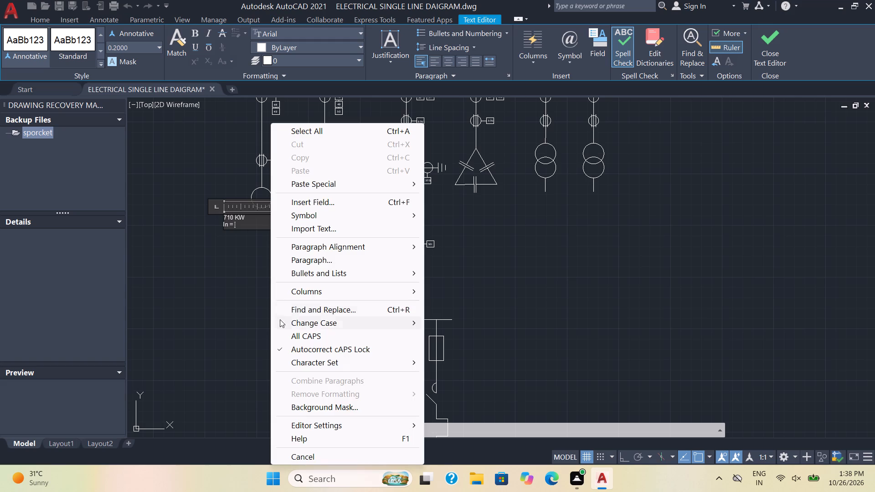
{"action": "left_click_drag", "start_coordinate": [280, 319], "coordinate": [281, 325]}
{"action": "right_click_drag", "start_coordinate": [280, 319], "coordinate": [281, 325]}
{"action": "key", "text": "8"}
{"action": "key", "text": "2"}
{"action": "left_click", "coordinate": [498, 249]}
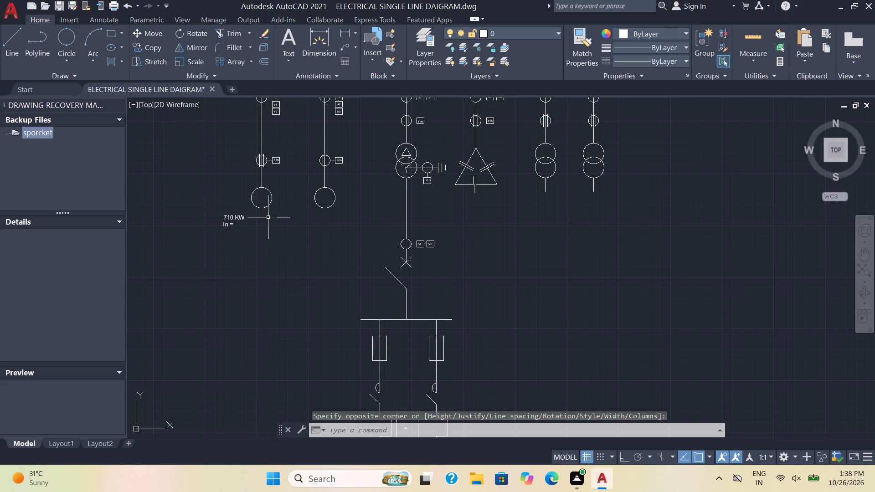
Reopen the leftmost motor's rating text and complete its second line as "In = 82.3 A".
{"action": "double_click", "coordinate": [225, 220]}
{"action": "double_click", "coordinate": [241, 220]}
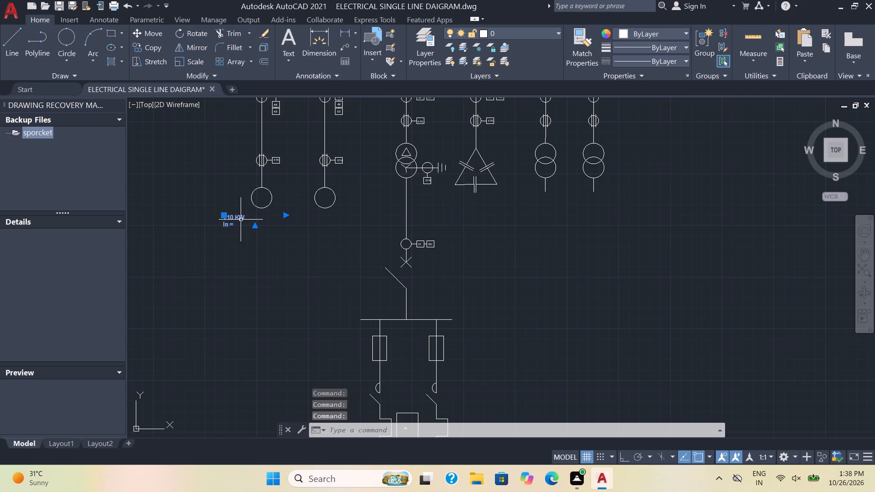
{"action": "left_click", "coordinate": [239, 225]}
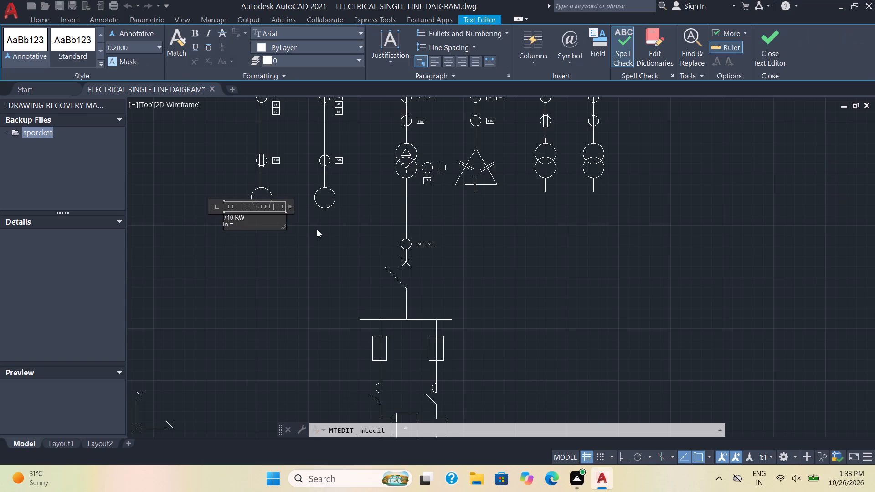
{"action": "type", "text": "82"}
{"action": "key", "text": "period"}
{"action": "type", "text": "3A"}
{"action": "key", "text": "BackSpace"}
{"action": "key", "text": "space"}
{"action": "type", "text": "A"}
{"action": "key", "text": "Return"}
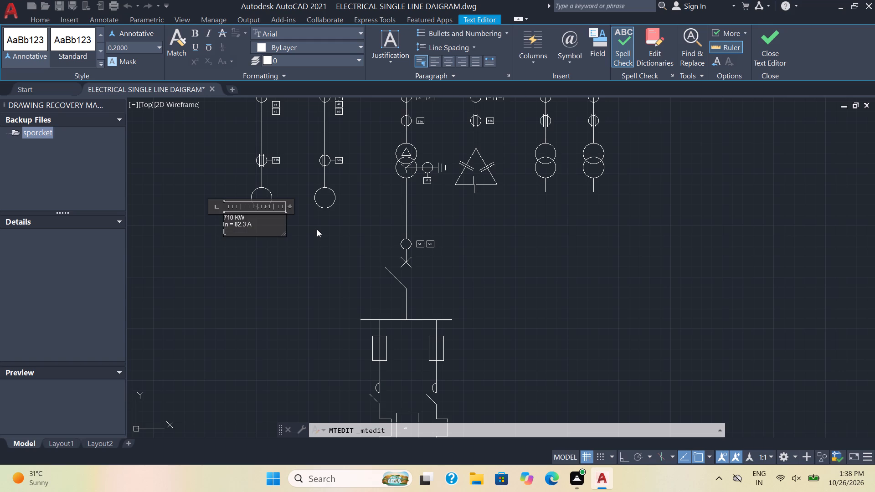
Add a third line reading "Id/In = 6" to the leftmost motor's rating text.
{"action": "key", "text": "i"}
{"action": "key", "text": "d"}
{"action": "scroll", "coordinate": [232, 92], "scroll_direction": "up", "scroll_amount": 1}
{"action": "scroll", "coordinate": [223, 229], "scroll_direction": "up", "scroll_amount": 2}
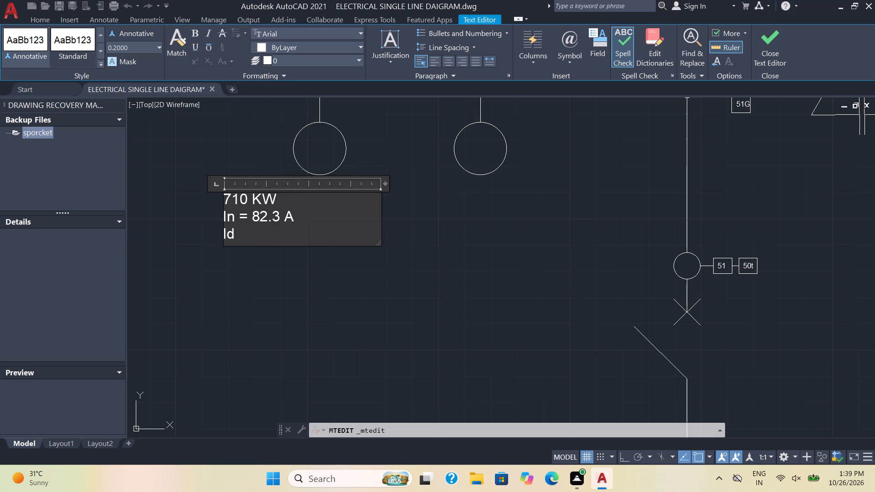
{"action": "key", "text": "slash"}
{"action": "key", "text": "i"}
{"action": "key", "text": "n"}
{"action": "key", "text": "space"}
{"action": "type", "text": "="}
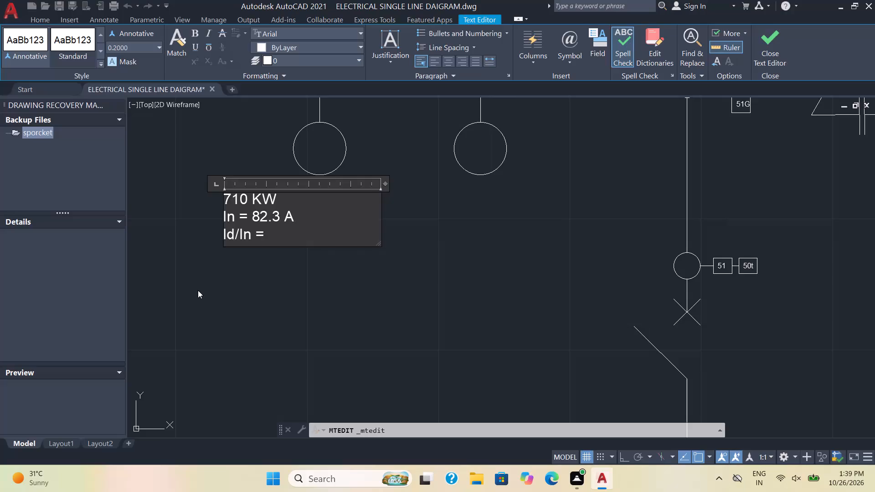
{"action": "key", "text": "space"}
{"action": "type", "text": "6"}
{"action": "key", "text": "Return"}
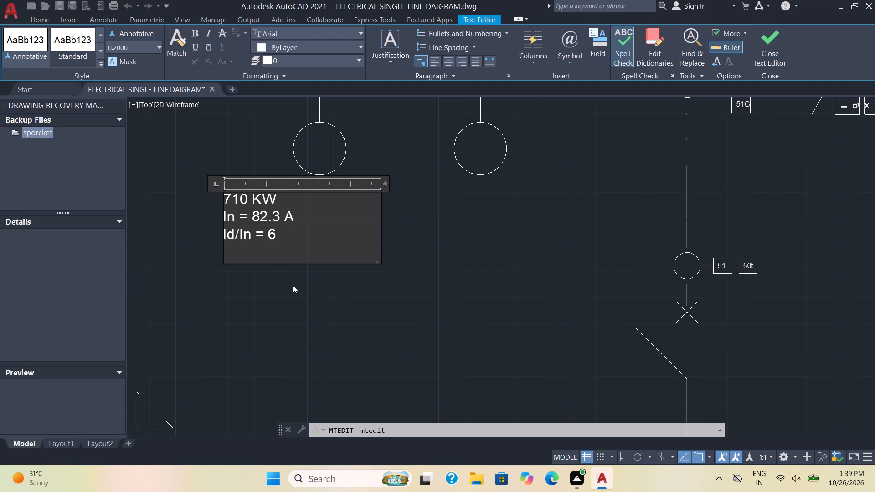
Add a fourth line reading "Td =5.2 seg" to the leftmost motor's rating text and finish editing it.
{"action": "key", "text": "t"}
{"action": "key", "text": "d"}
{"action": "key", "text": "space"}
{"action": "type", "text": "="}
{"action": "key", "text": "5"}
{"action": "type", "text": ".2"}
{"action": "key", "text": "space"}
{"action": "key", "text": "s"}
{"action": "type", "text": "ef"}
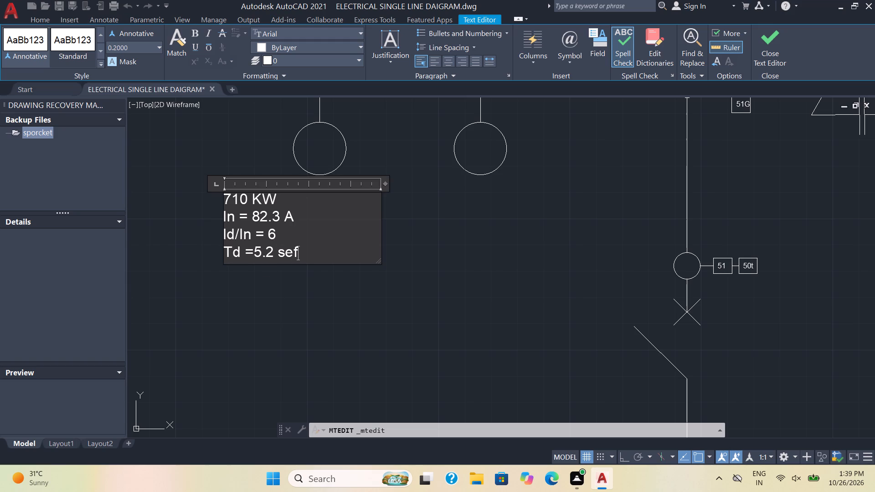
{"action": "key", "text": "BackSpace"}
{"action": "key", "text": "f"}
{"action": "key", "text": "BackSpace"}
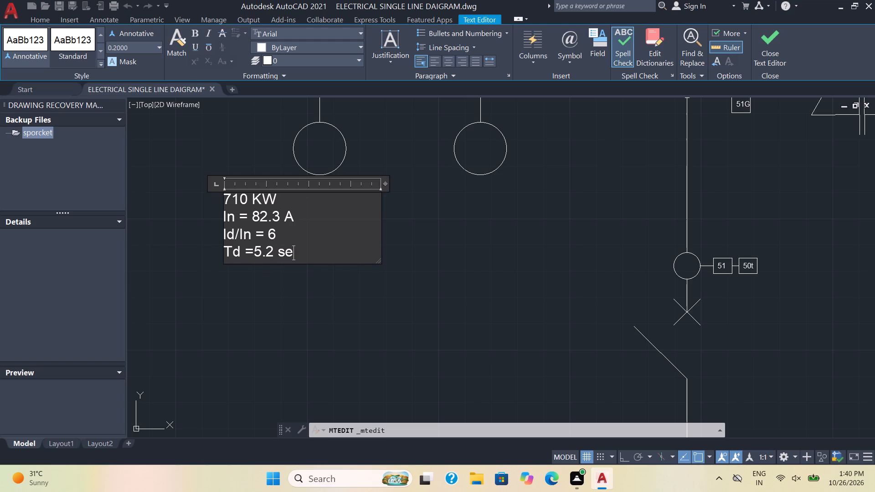
{"action": "key", "text": "h"}
{"action": "key", "text": "BackSpace"}
{"action": "key", "text": "g"}
{"action": "left_click", "coordinate": [332, 305]}
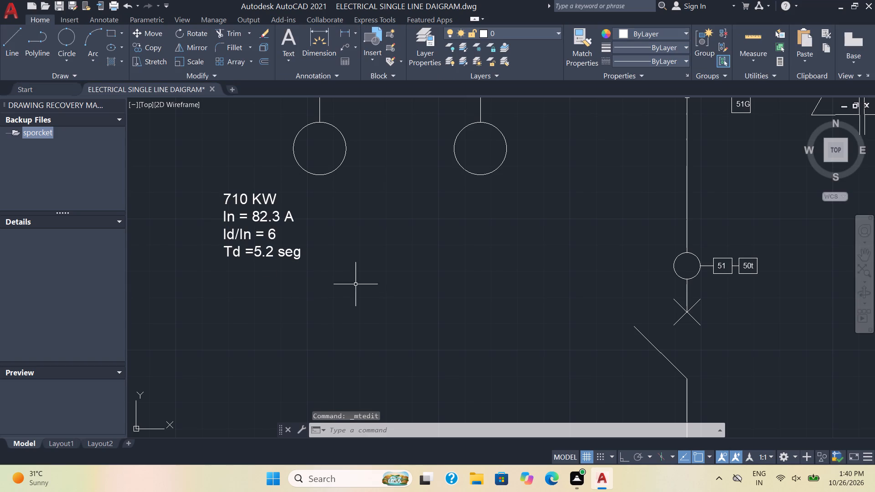
Move the four-line rating text about 1.16 units to the right, directly beneath the leftmost motor circle.
{"action": "left_click", "coordinate": [335, 282]}
{"action": "left_click", "coordinate": [209, 181]}
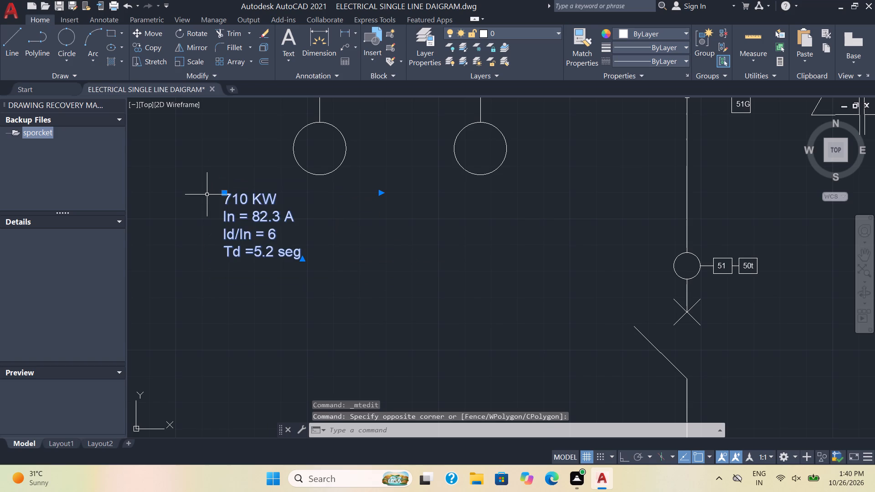
{"action": "key", "text": "m"}
{"action": "key", "text": "Return"}
{"action": "left_click", "coordinate": [249, 216]}
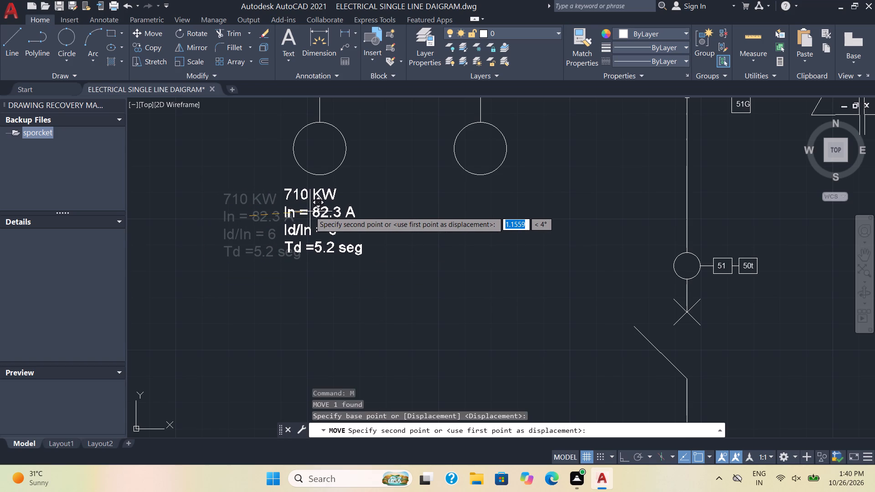
{"action": "left_click", "coordinate": [310, 211]}
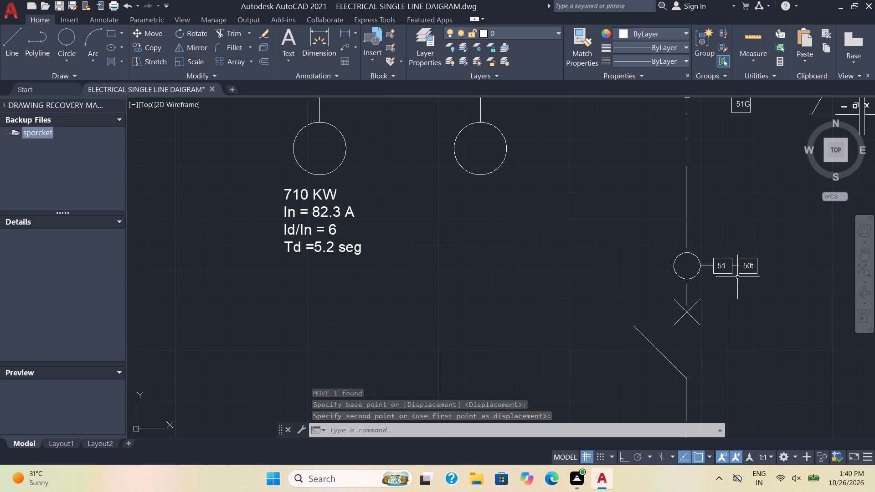
Copy the 51 relay label into the centres of the two upper motor circles and the lower feeder's motor circle.
{"action": "left_click", "coordinate": [721, 266]}
{"action": "type", "text": "co"}
{"action": "key", "text": "Return"}
{"action": "left_click", "coordinate": [720, 267]}
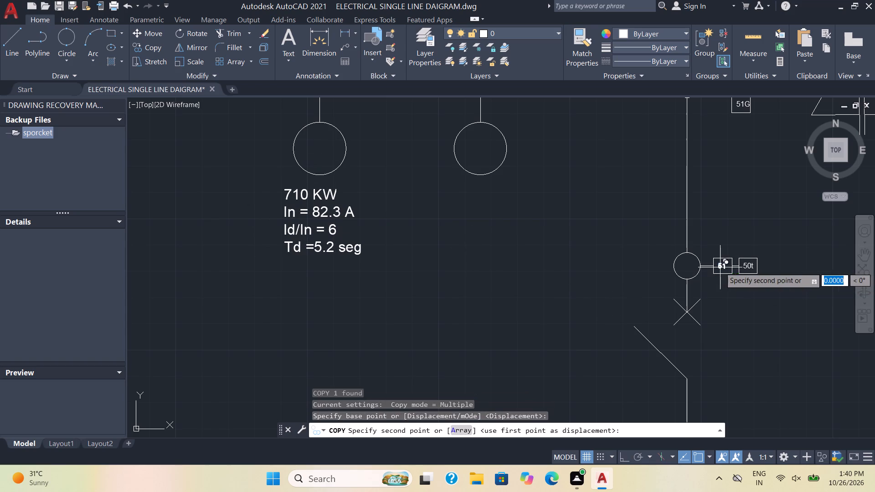
{"action": "left_click", "coordinate": [316, 150]}
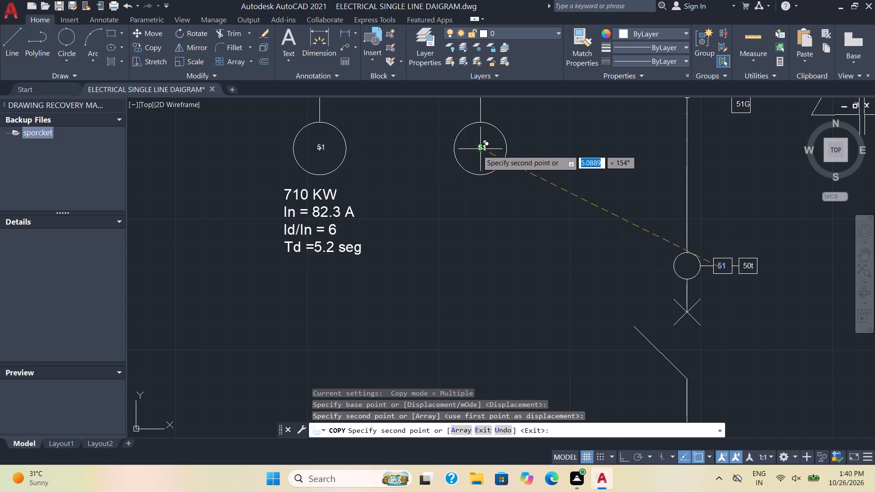
{"action": "left_click", "coordinate": [477, 150]}
{"action": "scroll", "coordinate": [498, 189], "scroll_direction": "down", "scroll_amount": 2}
{"action": "middle_click_drag", "start_coordinate": [535, 282], "coordinate": [493, 91]}
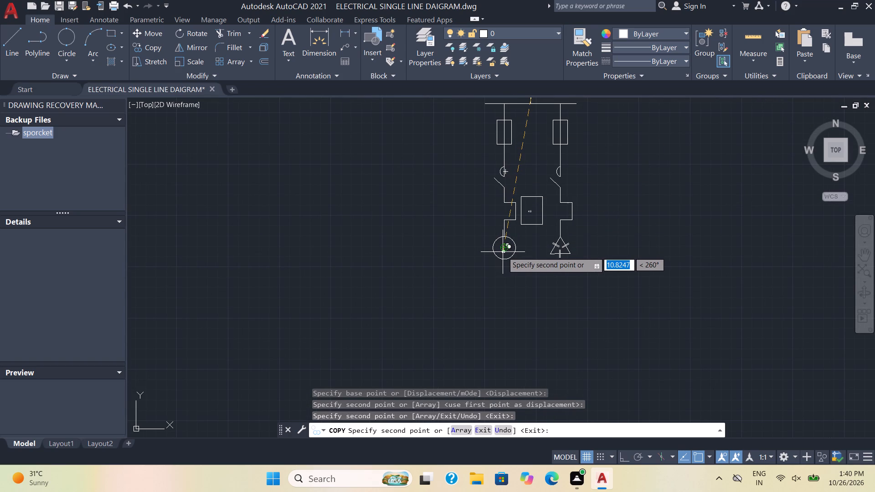
{"action": "scroll", "coordinate": [503, 252], "scroll_direction": "up", "scroll_amount": 1}
{"action": "left_click", "coordinate": [502, 249]}
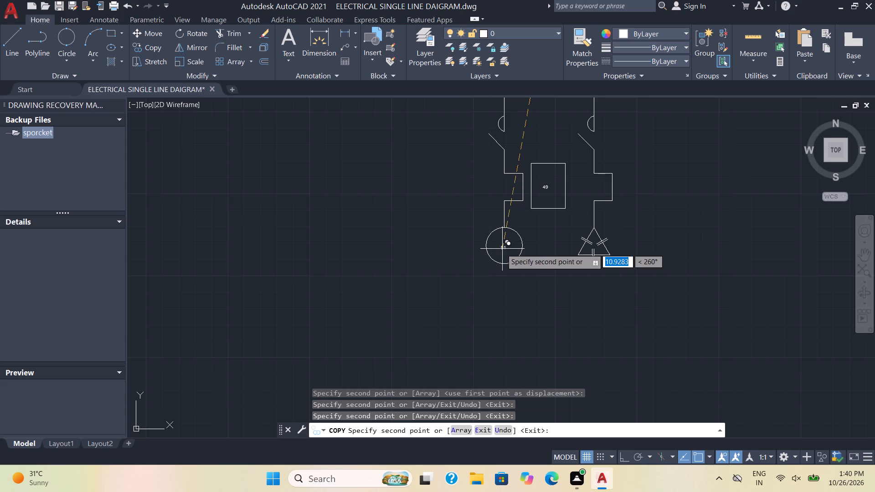
{"action": "key", "text": "Escape"}
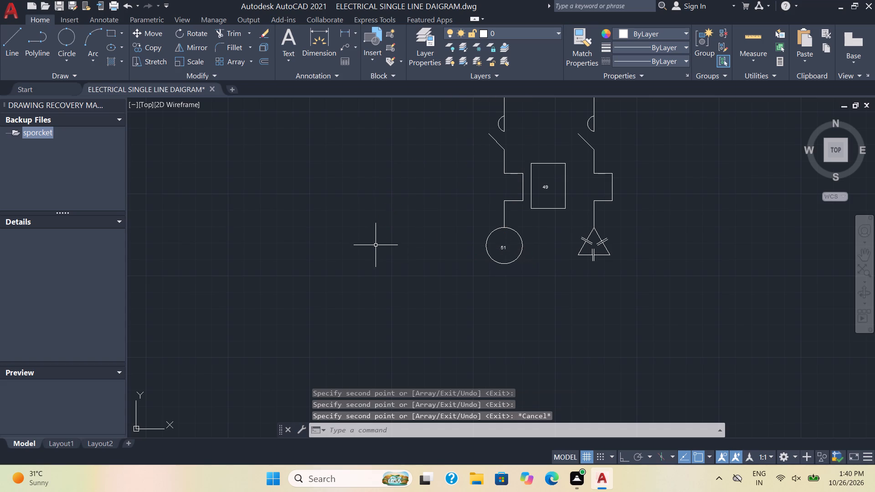
Replace the copied 51 label inside the leftmost motor circle with the letter M.
{"action": "scroll", "coordinate": [376, 245], "scroll_direction": "down", "scroll_amount": 2}
{"action": "scroll", "coordinate": [380, 236], "scroll_direction": "up", "scroll_amount": 3}
{"action": "middle_click_drag", "start_coordinate": [384, 194], "coordinate": [384, 194]}
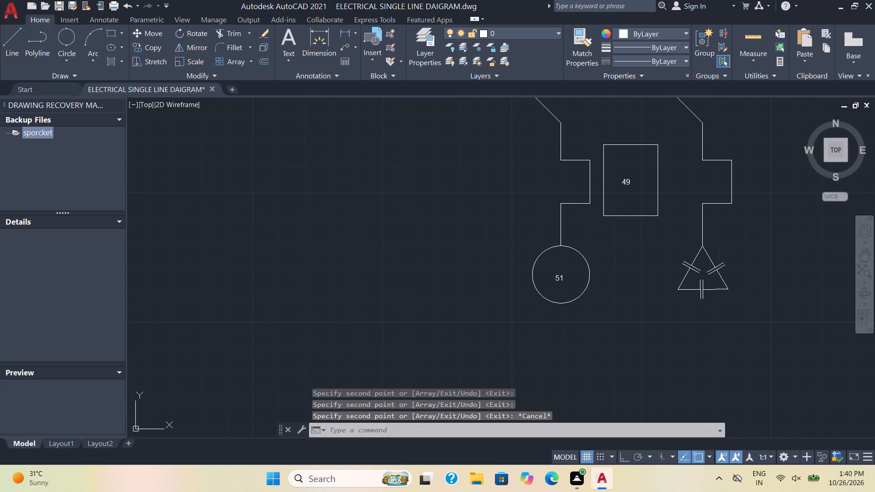
{"action": "middle_click_drag", "start_coordinate": [384, 194], "coordinate": [475, 392]}
{"action": "scroll", "coordinate": [454, 239], "scroll_direction": "down", "scroll_amount": 2}
{"action": "middle_click_drag", "start_coordinate": [437, 203], "coordinate": [473, 371]}
{"action": "scroll", "coordinate": [460, 232], "scroll_direction": "up", "scroll_amount": 3}
{"action": "double_click", "coordinate": [437, 246]}
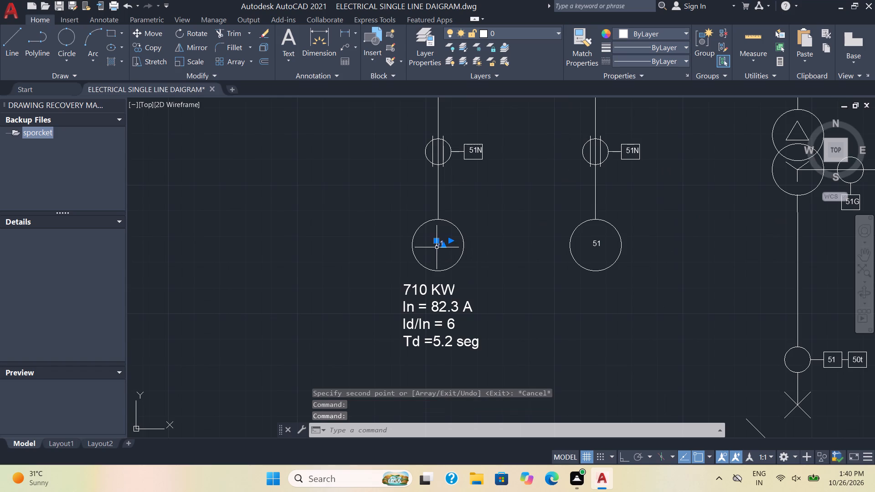
{"action": "scroll", "coordinate": [445, 246], "scroll_direction": "up", "scroll_amount": 3}
{"action": "double_click", "coordinate": [429, 238]}
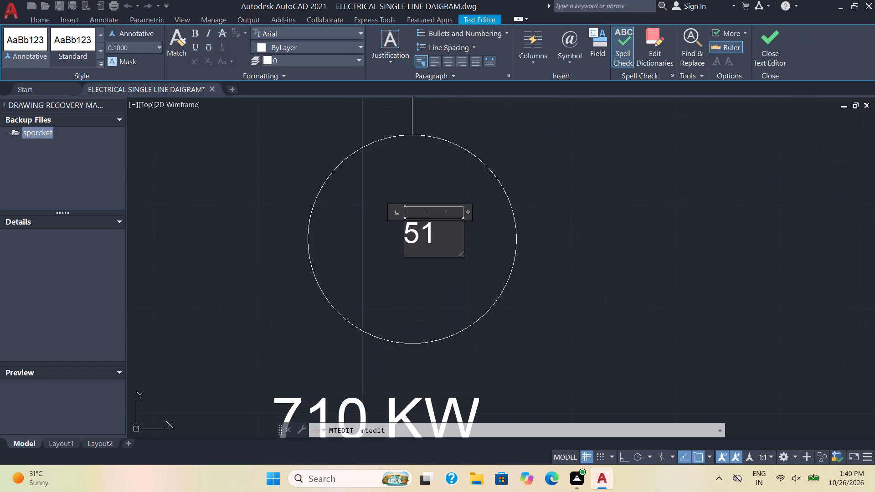
{"action": "left_click_drag", "start_coordinate": [436, 236], "coordinate": [392, 236]}
{"action": "key", "text": "BackSpace"}
{"action": "key", "text": "BackSpace"}
{"action": "key", "text": "BackSpace"}
{"action": "key", "text": "BackSpace"}
{"action": "key", "text": "BackSpace"}
{"action": "key", "text": "m"}
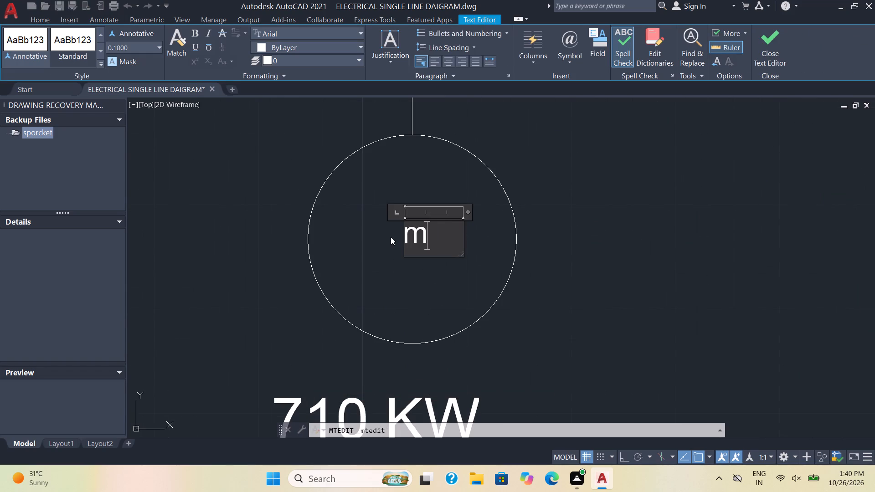
{"action": "key", "text": "BackSpace"}
{"action": "key", "text": "m"}
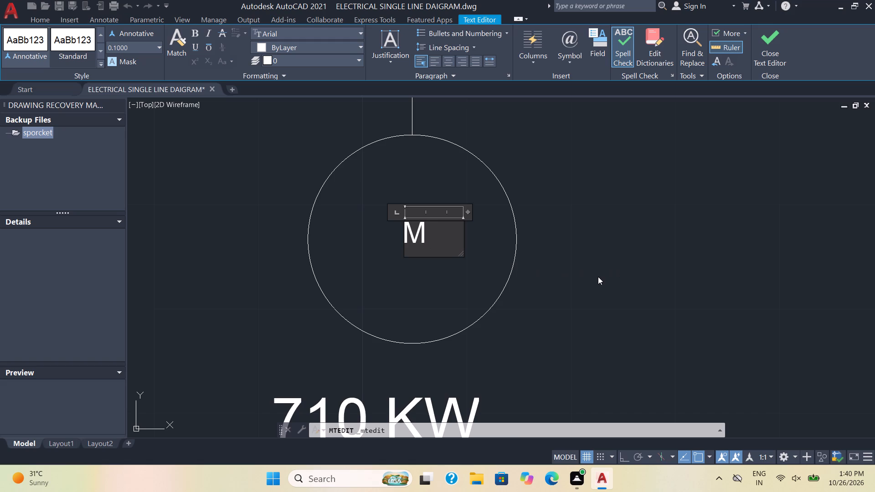
{"action": "left_click", "coordinate": [598, 277]}
Set the text height of the M label in the leftmost motor circle to 0.5.
{"action": "left_click", "coordinate": [411, 231]}
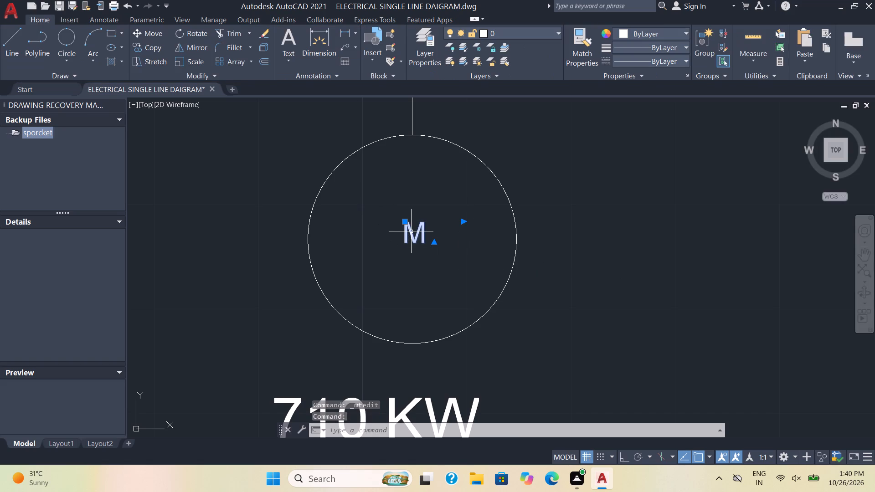
{"action": "key", "text": "ctrl+1"}
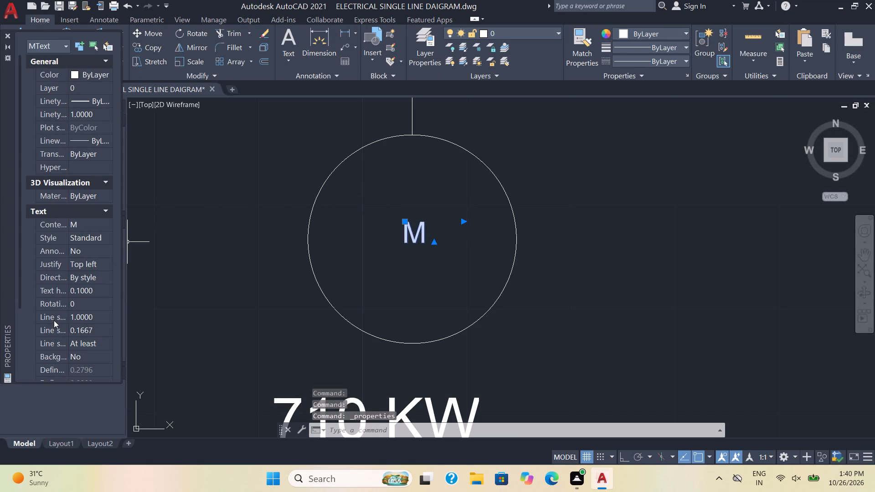
{"action": "left_click", "coordinate": [87, 287]}
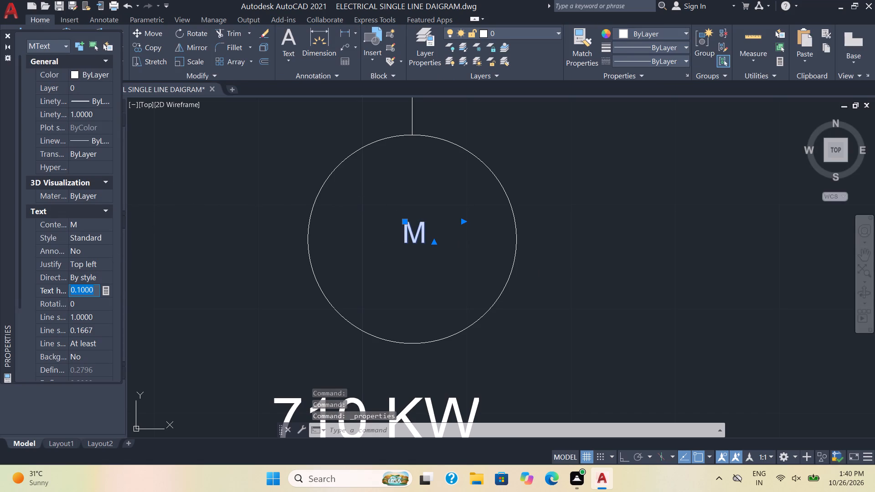
{"action": "key", "text": "1"}
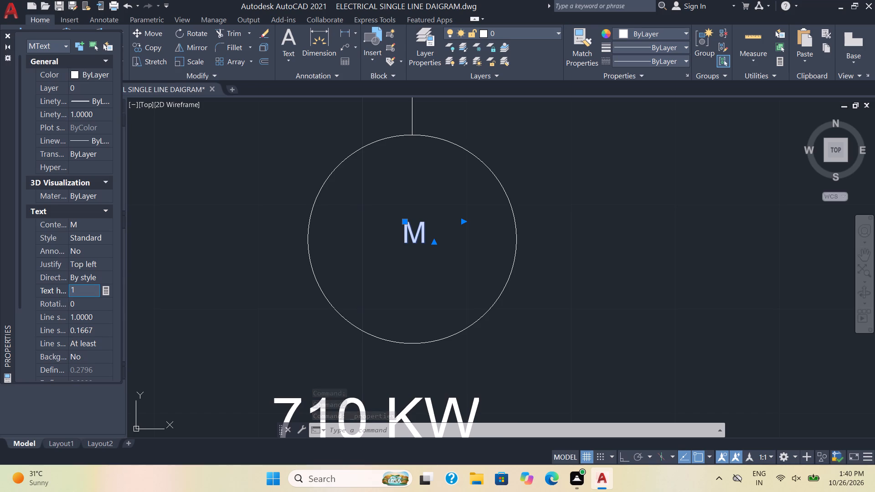
{"action": "left_click_drag", "start_coordinate": [84, 292], "coordinate": [64, 286]}
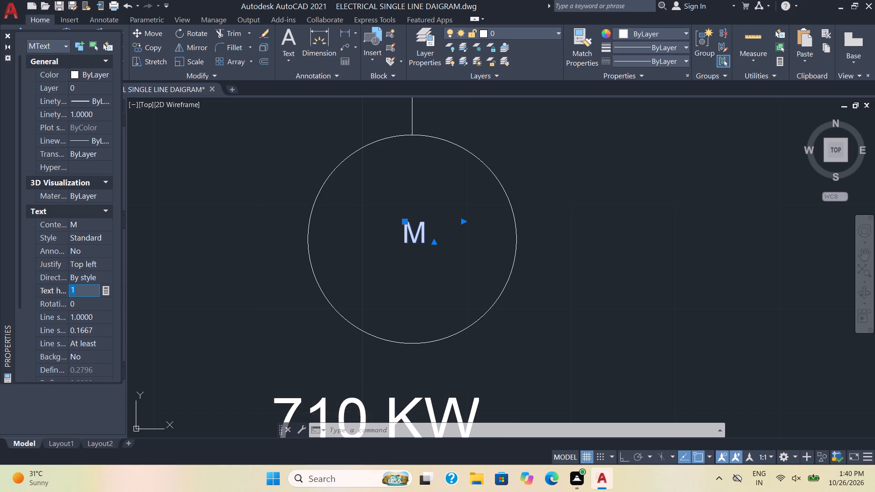
{"action": "key", "text": "0"}
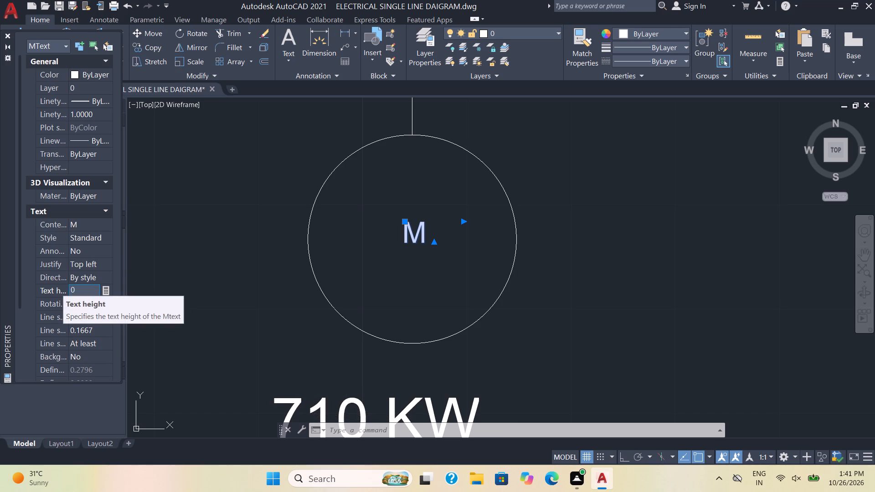
{"action": "key", "text": "period"}
{"action": "key", "text": "5"}
{"action": "key", "text": "Return"}
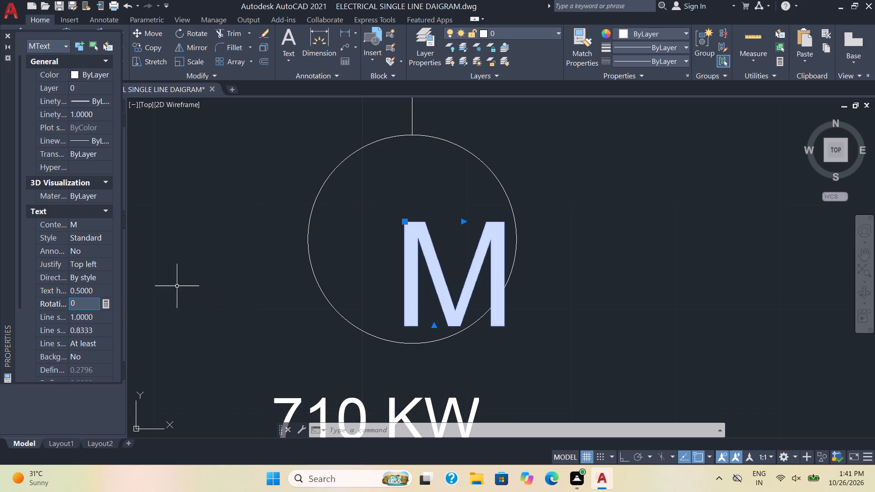
{"action": "left_click", "coordinate": [8, 38]}
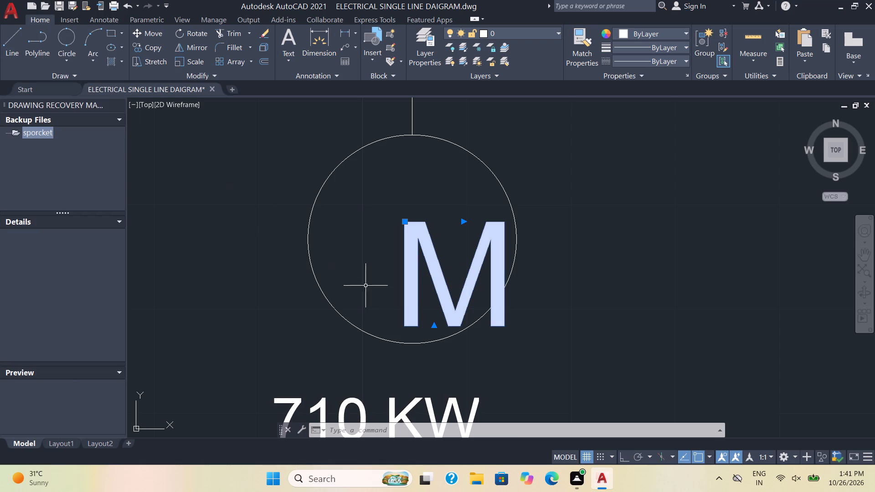
Move the enlarged M label to the centre of the leftmost motor circle.
{"action": "key", "text": "m"}
{"action": "key", "text": "Return"}
{"action": "left_click", "coordinate": [442, 292]}
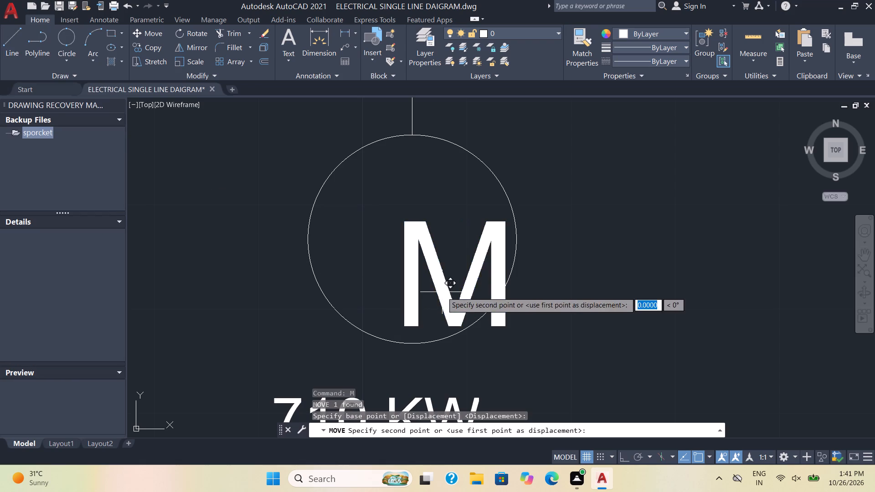
{"action": "left_click", "coordinate": [398, 257]}
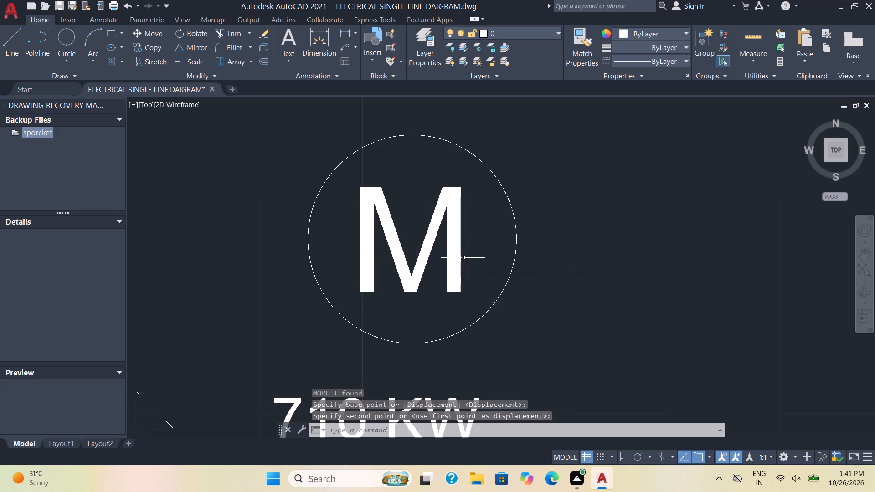
{"action": "key", "text": "Escape"}
Delete the copied 51 label from inside the second upper motor circle.
{"action": "scroll", "coordinate": [582, 287], "scroll_direction": "down", "scroll_amount": 1}
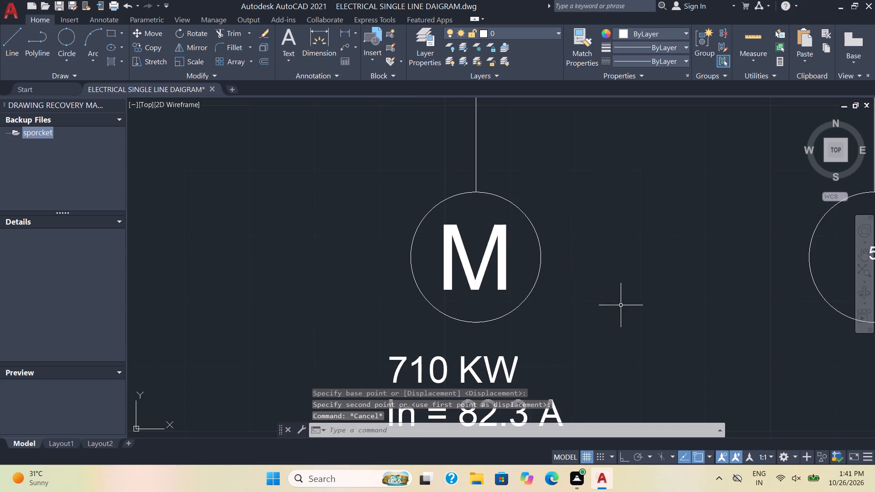
{"action": "middle_click_drag", "start_coordinate": [620, 307], "coordinate": [422, 284]}
{"action": "left_click", "coordinate": [683, 236]}
{"action": "left_click_drag", "start_coordinate": [683, 236], "coordinate": [664, 228]}
{"action": "left_click", "coordinate": [680, 231]}
{"action": "key", "text": "Delete"}
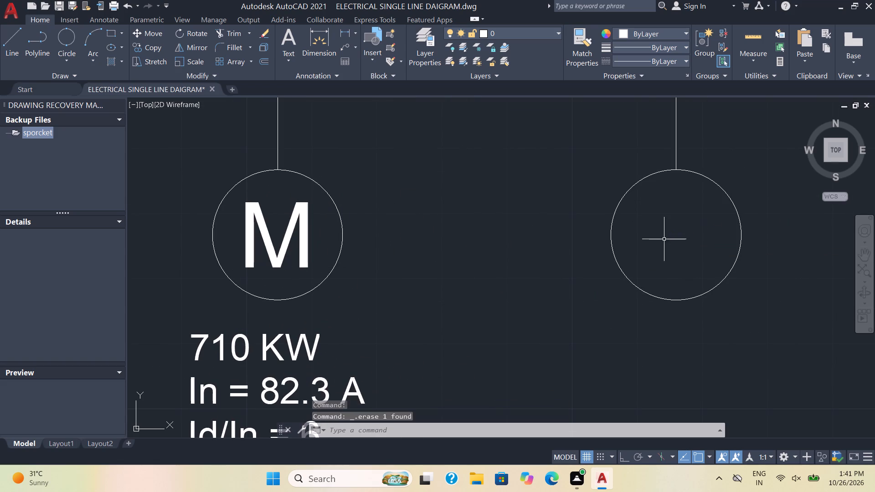
Delete the copied 51 label from inside the lower motor circle beneath the fused sub-feeder.
{"action": "scroll", "coordinate": [672, 249], "scroll_direction": "down", "scroll_amount": 3}
{"action": "middle_click_drag", "start_coordinate": [715, 375], "coordinate": [510, 88]}
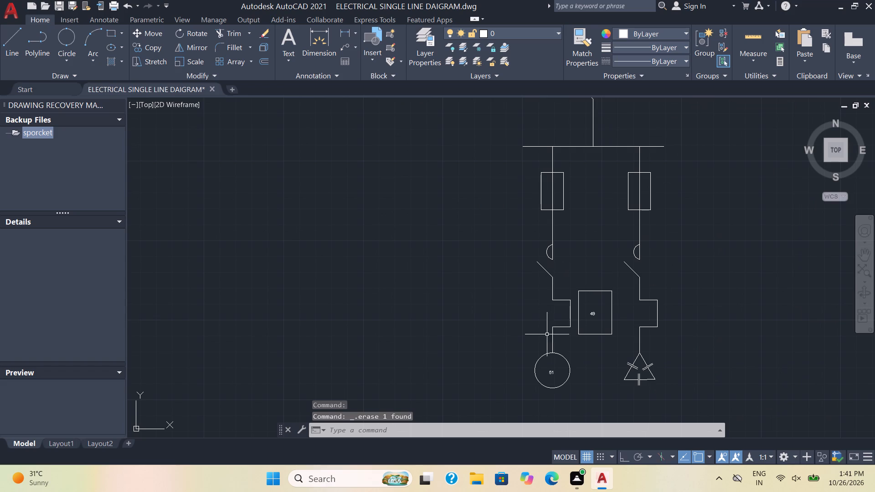
{"action": "left_click", "coordinate": [547, 371]}
{"action": "left_click", "coordinate": [554, 374]}
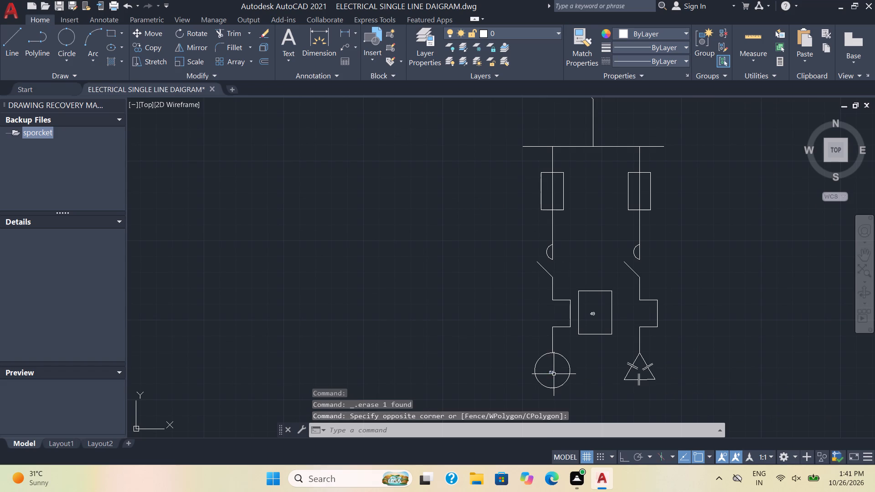
{"action": "left_click", "coordinate": [563, 382]}
{"action": "left_click", "coordinate": [578, 383]}
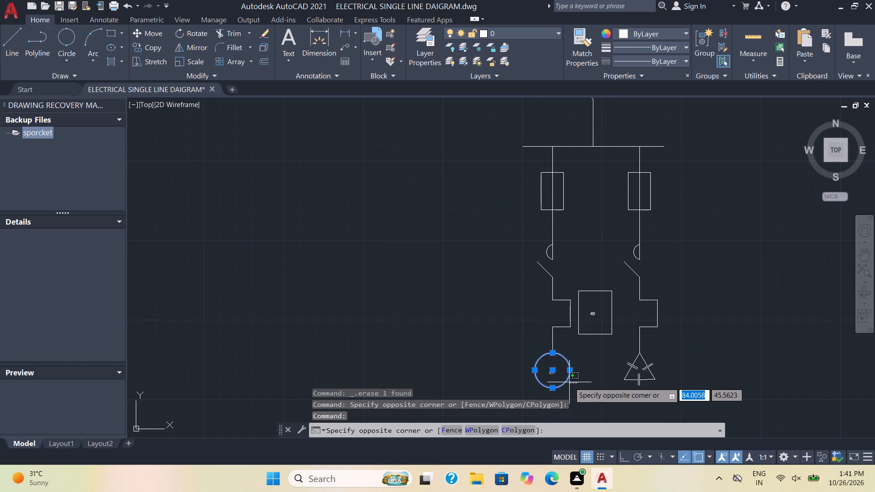
{"action": "key", "text": "Escape"}
{"action": "key", "text": "Escape"}
{"action": "left_click", "coordinate": [558, 381]}
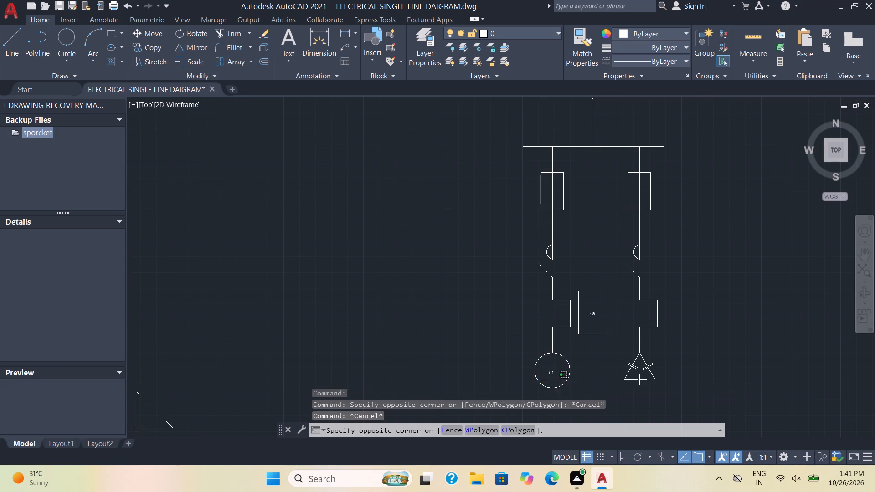
{"action": "left_click", "coordinate": [546, 370]}
{"action": "key", "text": "Delete"}
Copy the M label from the leftmost motor circle into the second upper motor circle and the lower motor circle.
{"action": "scroll", "coordinate": [447, 230], "scroll_direction": "down", "scroll_amount": 3}
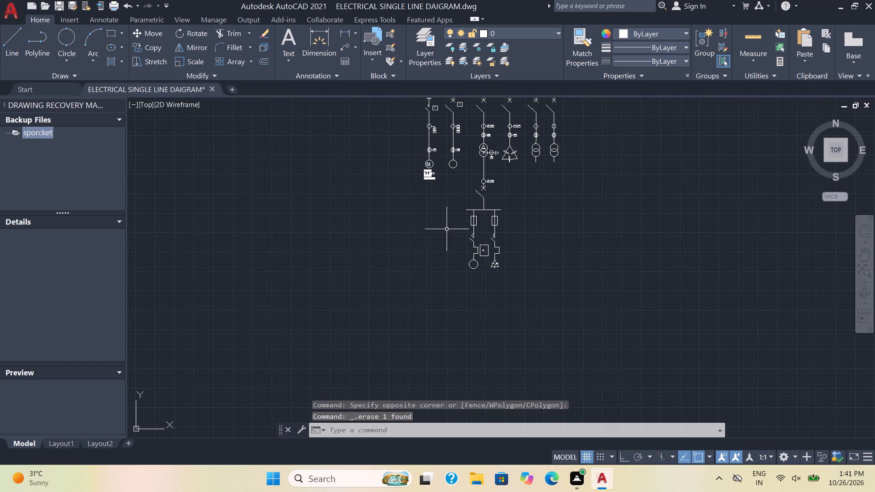
{"action": "middle_click_drag", "start_coordinate": [440, 185], "coordinate": [468, 265]}
{"action": "scroll", "coordinate": [463, 245], "scroll_direction": "up", "scroll_amount": 3}
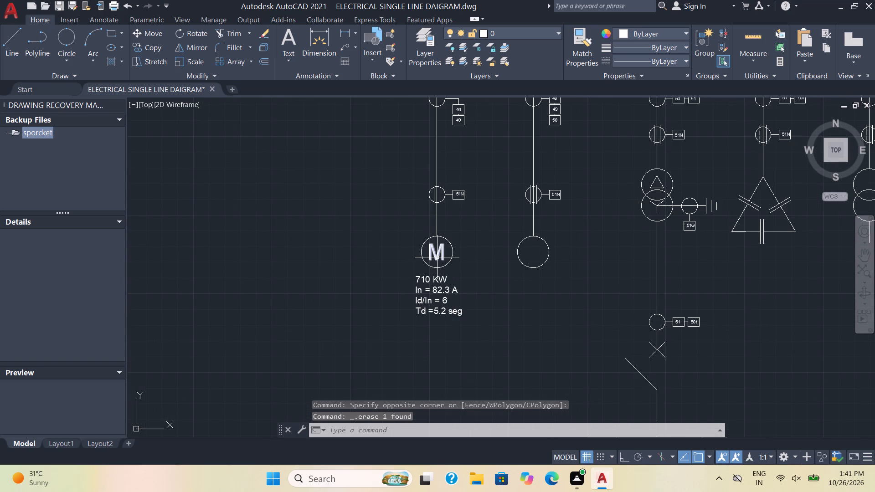
{"action": "left_click", "coordinate": [437, 257]}
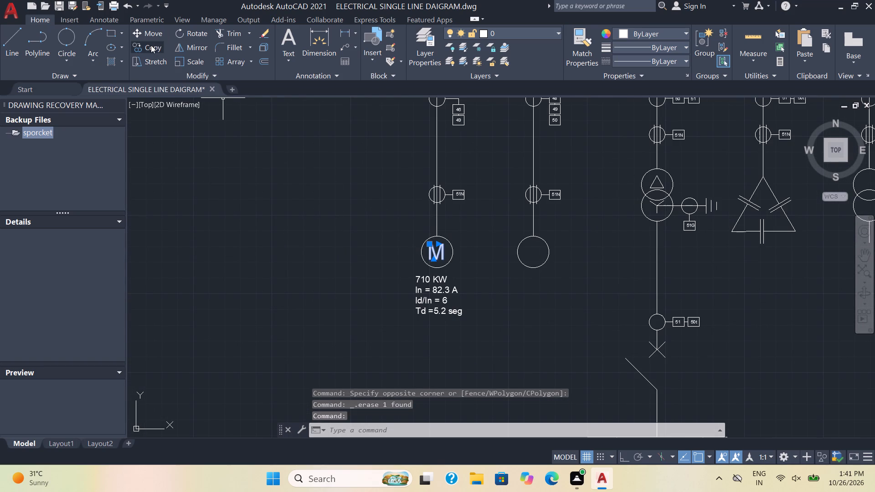
{"action": "left_click", "coordinate": [151, 45]}
{"action": "left_click", "coordinate": [433, 253]}
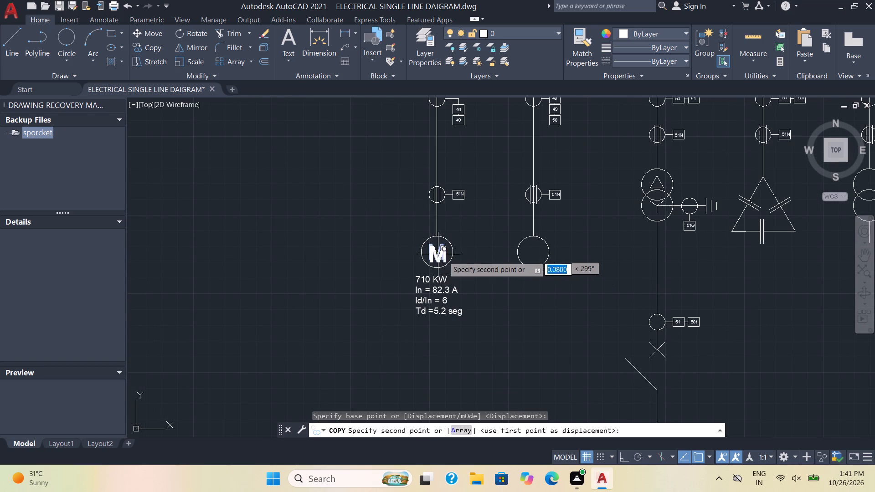
{"action": "left_click", "coordinate": [535, 255]}
{"action": "scroll", "coordinate": [574, 307], "scroll_direction": "down", "scroll_amount": 2}
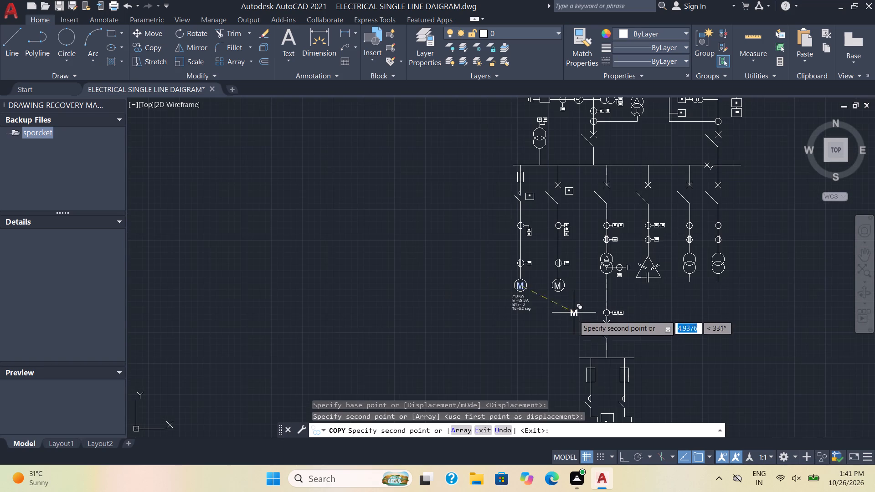
{"action": "middle_click_drag", "start_coordinate": [574, 326], "coordinate": [563, 199]}
{"action": "scroll", "coordinate": [600, 321], "scroll_direction": "up", "scroll_amount": 4}
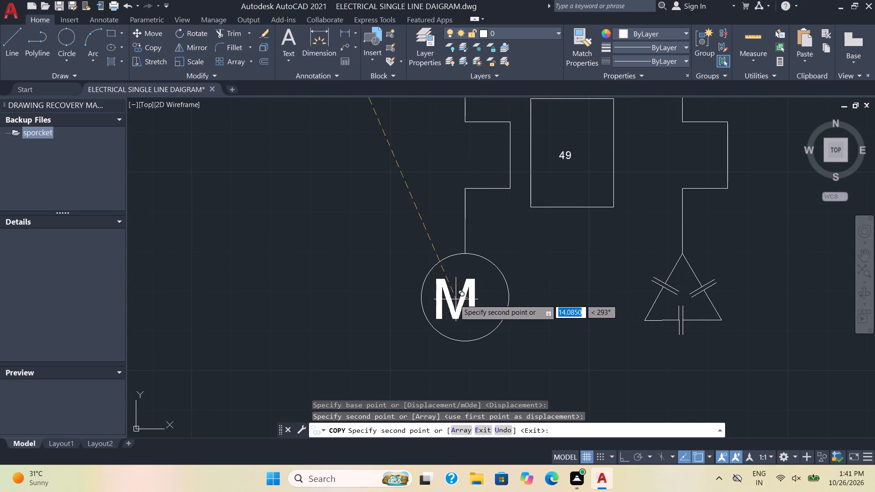
{"action": "left_click", "coordinate": [466, 300]}
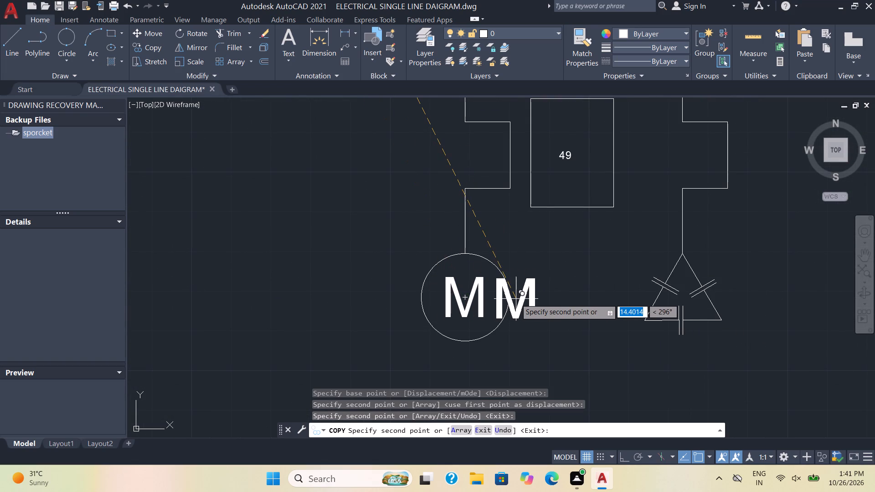
{"action": "key", "text": "Escape"}
Copy the 710 KW rating text from the leftmost motor to below the second motor and below the fourth feeder's delta capacitor bank.
{"action": "scroll", "coordinate": [516, 299], "scroll_direction": "down", "scroll_amount": 2}
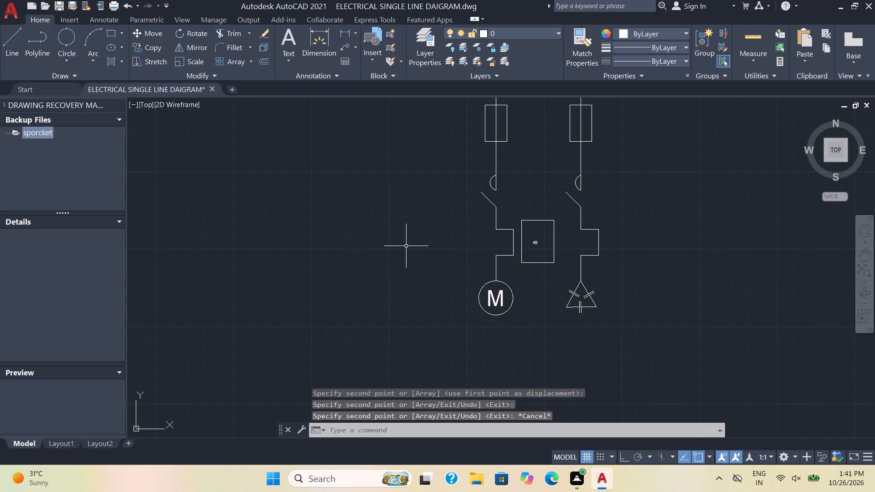
{"action": "scroll", "coordinate": [381, 223], "scroll_direction": "down", "scroll_amount": 2}
{"action": "middle_click_drag", "start_coordinate": [381, 221], "coordinate": [444, 319]}
{"action": "scroll", "coordinate": [426, 249], "scroll_direction": "up", "scroll_amount": 2}
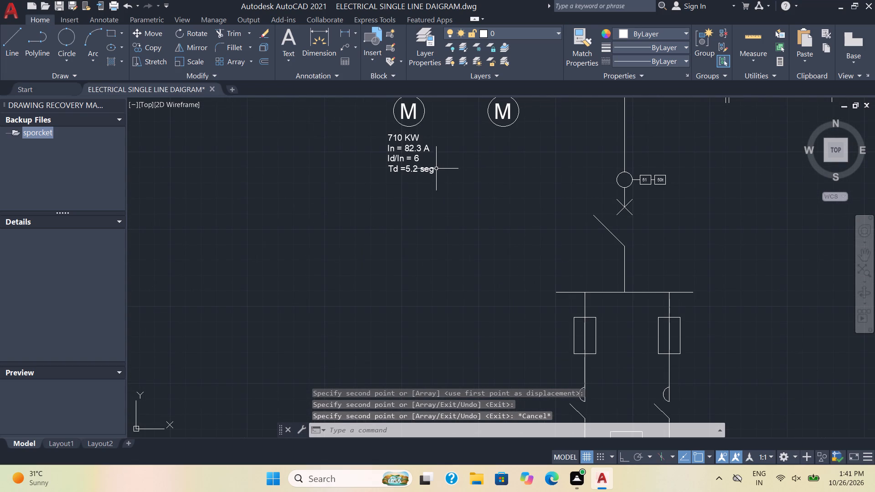
{"action": "left_click", "coordinate": [435, 175]}
{"action": "left_click", "coordinate": [356, 138]}
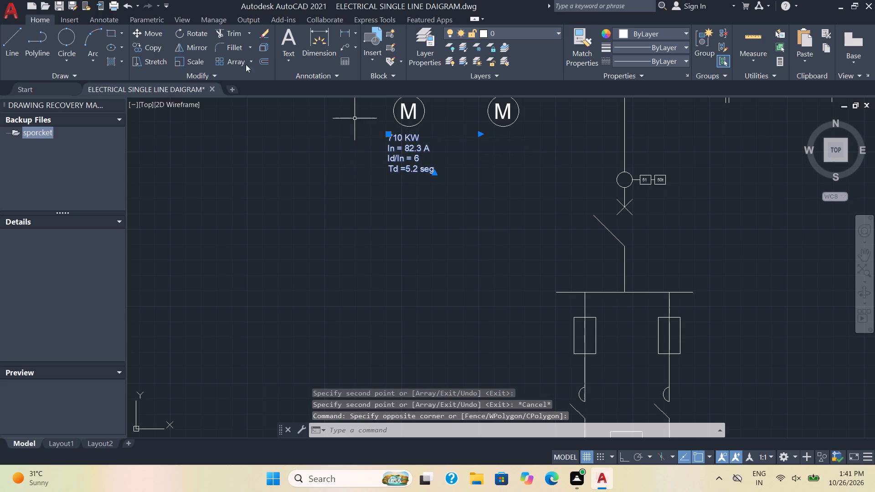
{"action": "left_click", "coordinate": [152, 45]}
{"action": "left_click", "coordinate": [407, 156]}
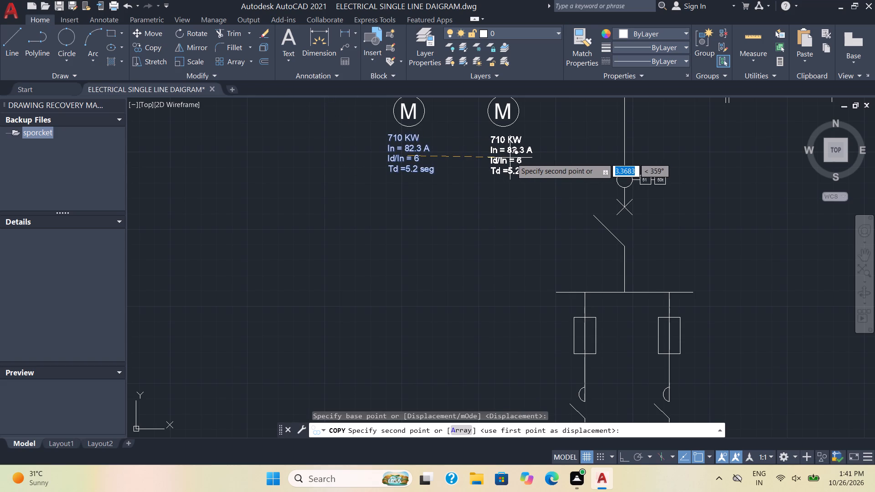
{"action": "left_click", "coordinate": [504, 156]}
{"action": "scroll", "coordinate": [555, 184], "scroll_direction": "down", "scroll_amount": 1}
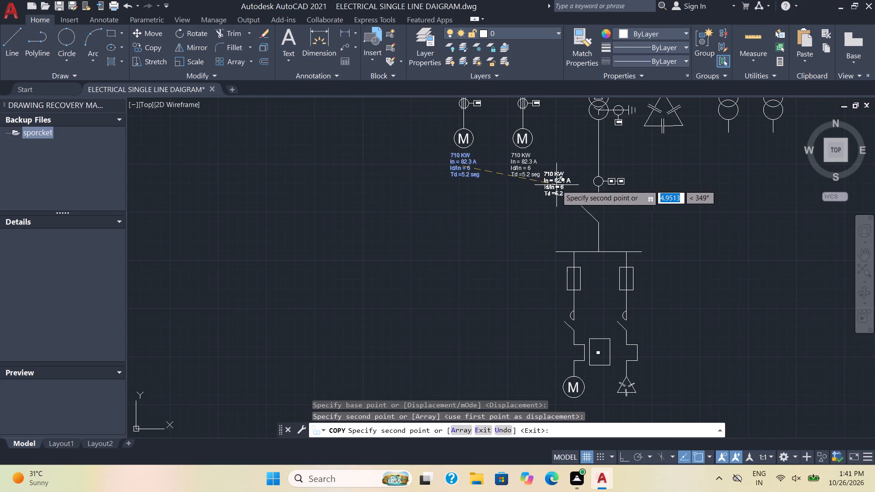
{"action": "left_click", "coordinate": [663, 159]}
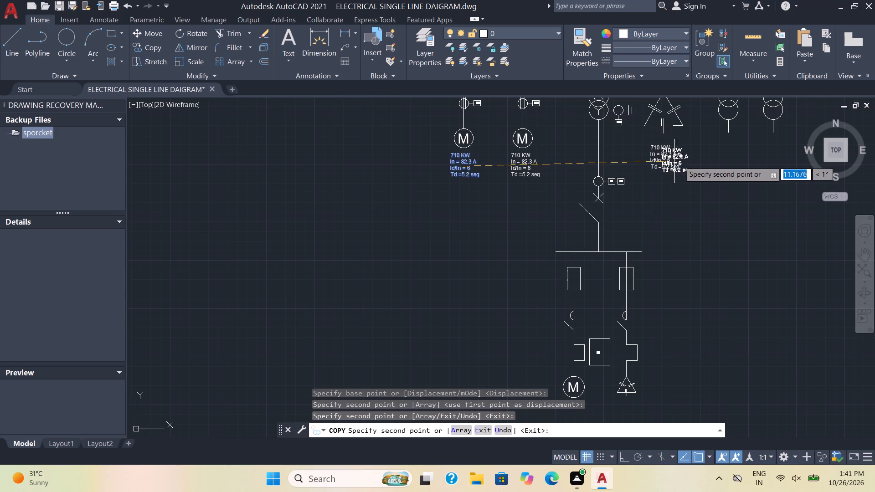
Place copies of the 710 KW rating text beside the fifth feeder's transformer and beside the third feeder's transformer.
{"action": "middle_click_drag", "start_coordinate": [733, 162], "coordinate": [734, 213]}
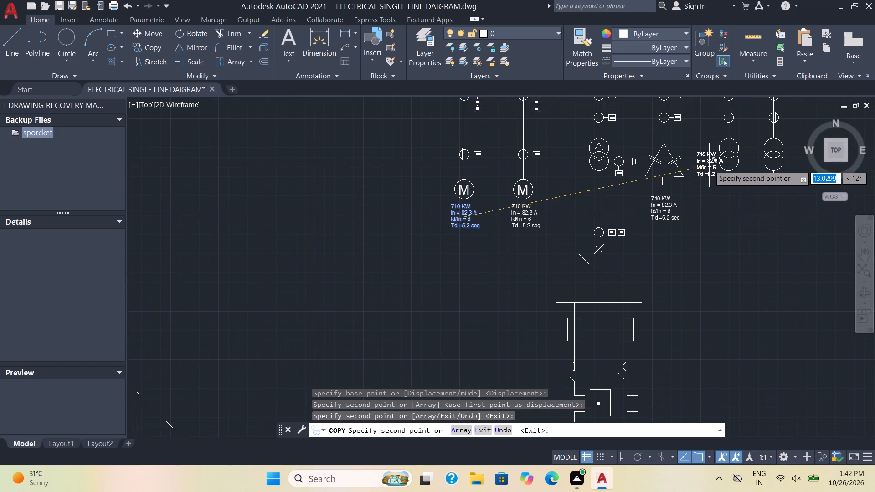
{"action": "scroll", "coordinate": [709, 165], "scroll_direction": "up", "scroll_amount": 2}
{"action": "left_click", "coordinate": [698, 145]}
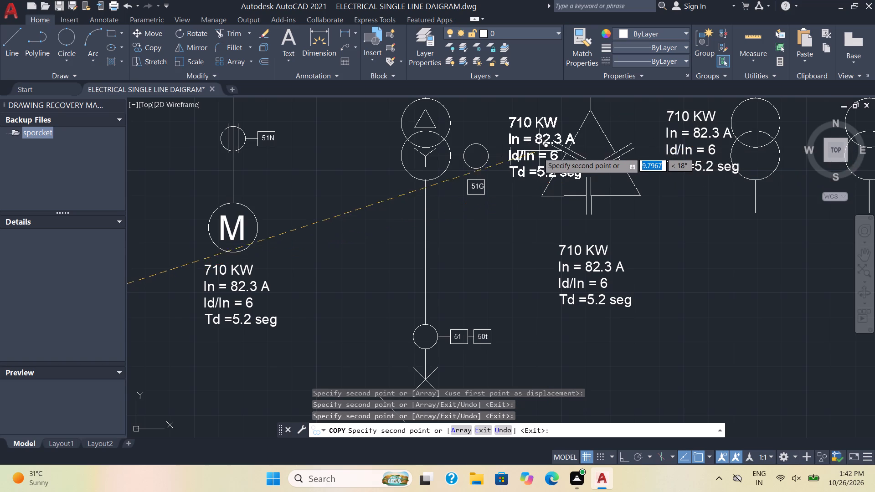
{"action": "scroll", "coordinate": [538, 153], "scroll_direction": "down", "scroll_amount": 1}
{"action": "middle_click_drag", "start_coordinate": [523, 129], "coordinate": [619, 184]}
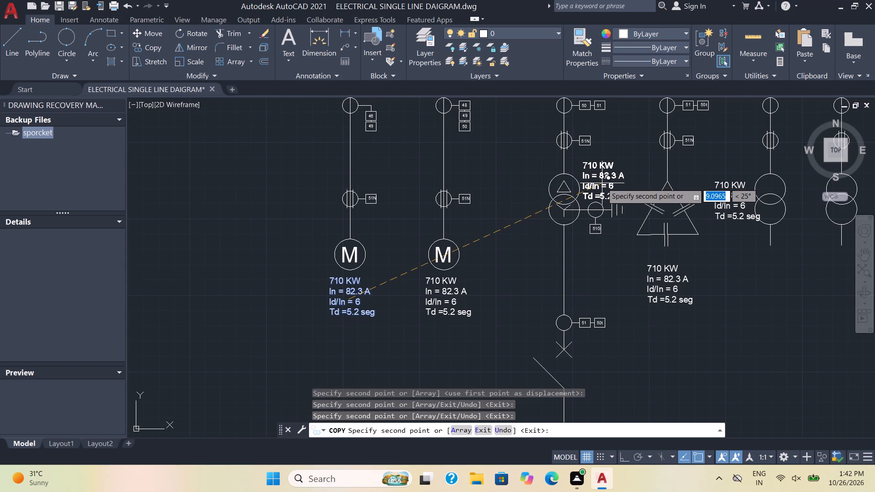
{"action": "left_click", "coordinate": [602, 183]}
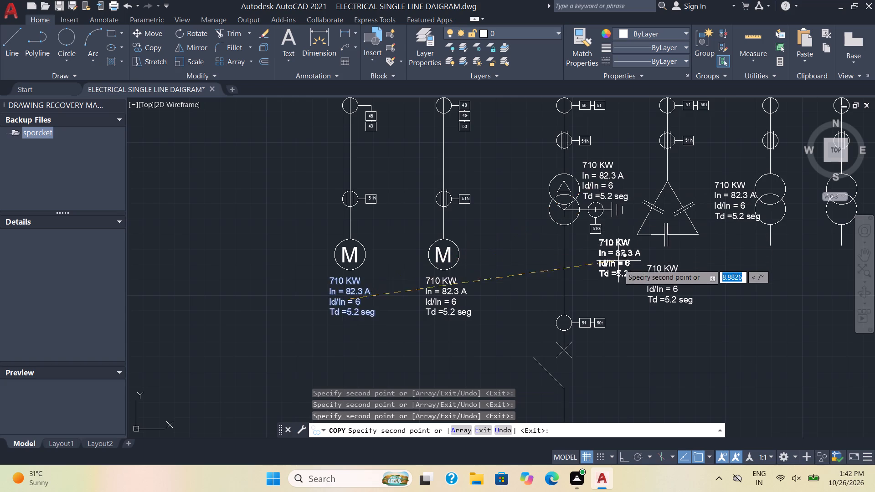
Place a copy of the 710 KW rating text to the left of the lower motor circle.
{"action": "scroll", "coordinate": [616, 287], "scroll_direction": "down", "scroll_amount": 1}
{"action": "middle_click_drag", "start_coordinate": [616, 287], "coordinate": [635, 186]}
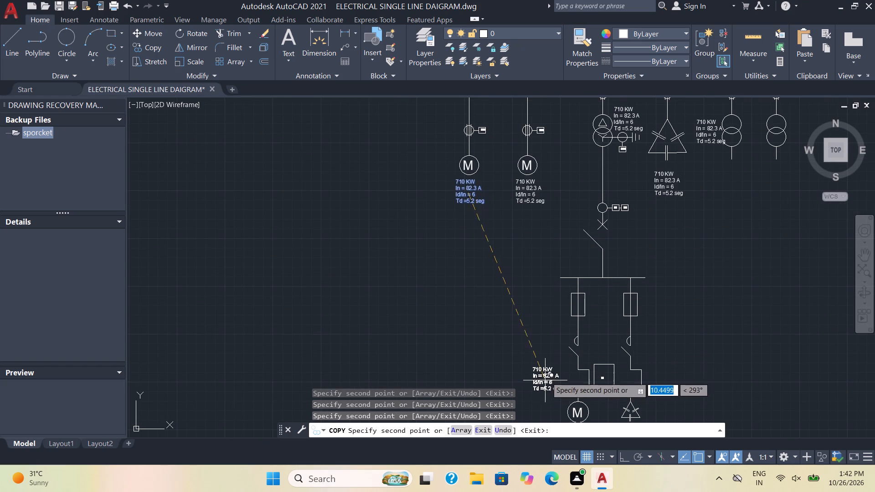
{"action": "middle_click_drag", "start_coordinate": [547, 376], "coordinate": [555, 284]}
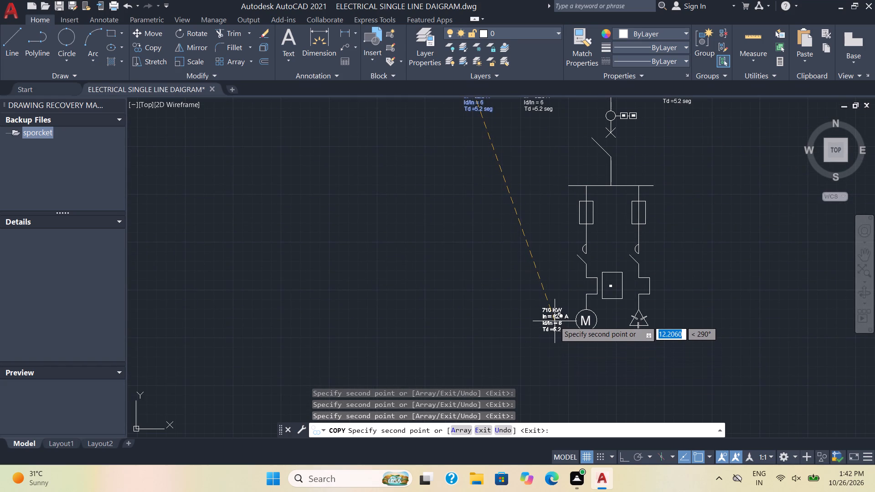
{"action": "left_click", "coordinate": [558, 319]}
Place a copy of the 710 KW rating text to the right of the main delta-star transformer above the busbar.
{"action": "middle_click_drag", "start_coordinate": [548, 255], "coordinate": [551, 275]}
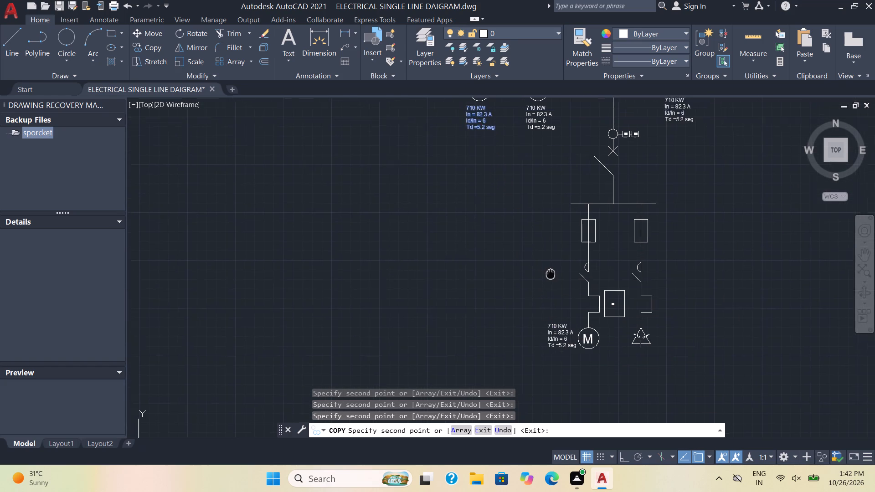
{"action": "middle_click_drag", "start_coordinate": [551, 275], "coordinate": [572, 346]}
{"action": "middle_click_drag", "start_coordinate": [605, 246], "coordinate": [620, 375]}
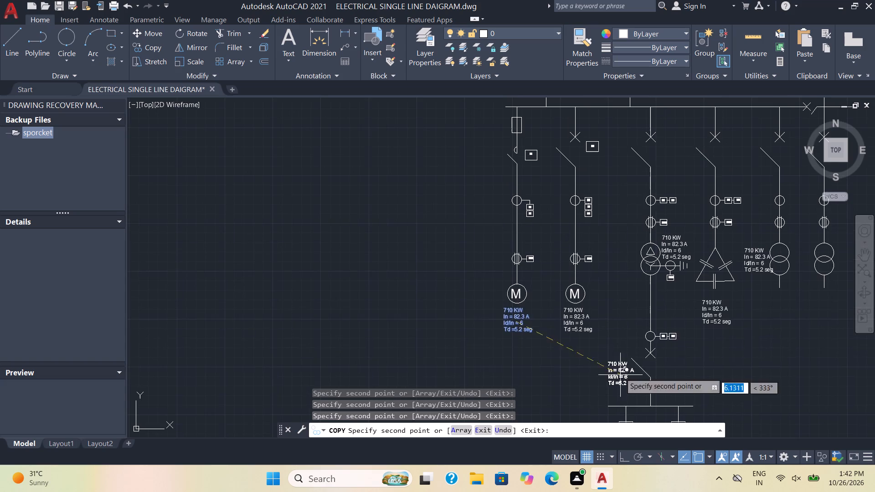
{"action": "middle_click_drag", "start_coordinate": [649, 153], "coordinate": [654, 390]}
{"action": "scroll", "coordinate": [672, 232], "scroll_direction": "up", "scroll_amount": 2}
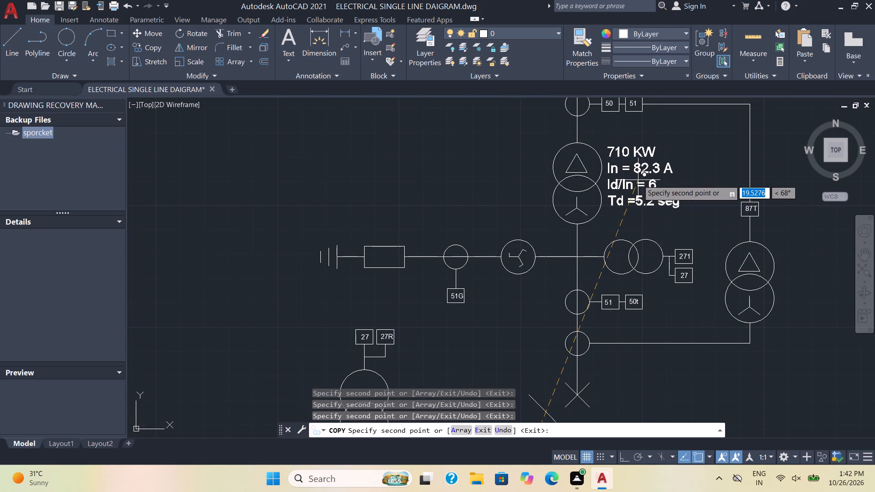
{"action": "left_click", "coordinate": [638, 180]}
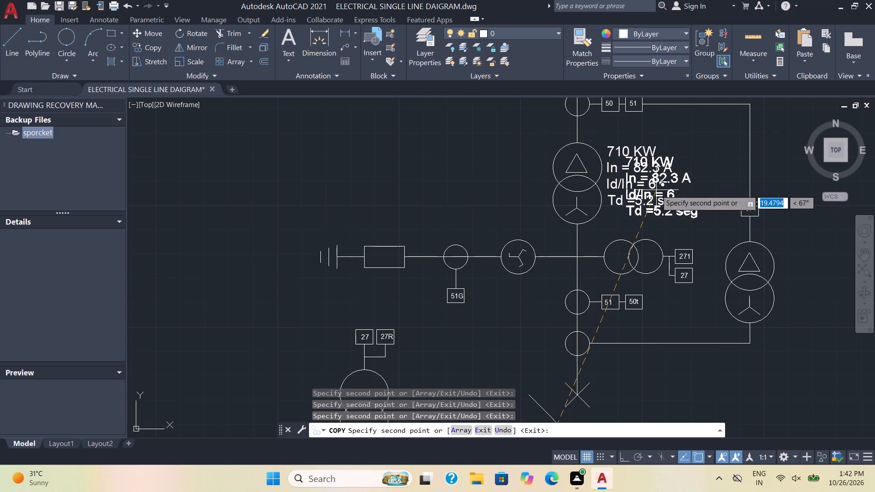
{"action": "key", "text": "Escape"}
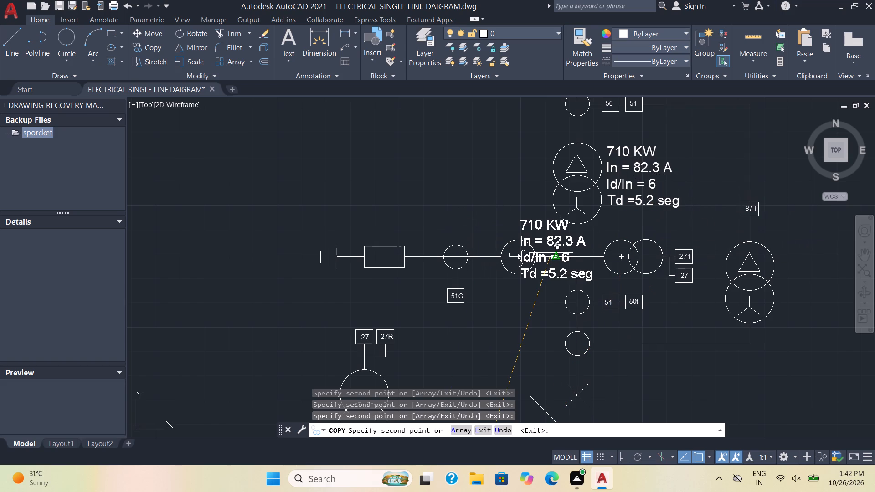
Replace the 710 KW rating text beside the main delta-star transformer with a first line reading 150 over 8 as a stacked fraction, followed by kV.
{"action": "double_click", "coordinate": [653, 202]}
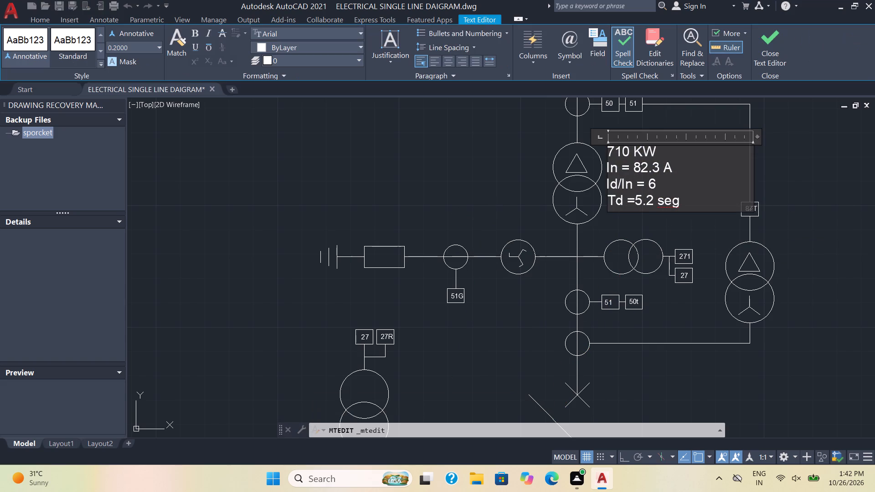
{"action": "left_click_drag", "start_coordinate": [682, 202], "coordinate": [609, 149]}
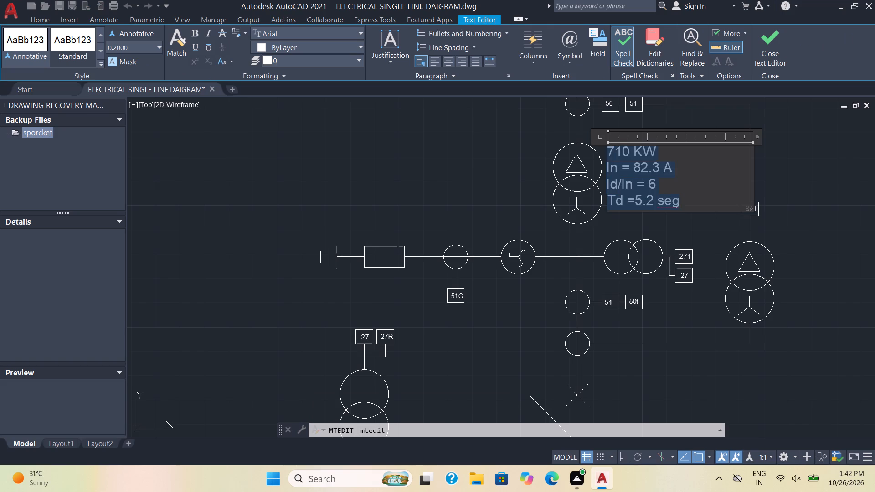
{"action": "left_click_drag", "start_coordinate": [609, 149], "coordinate": [605, 147]}
{"action": "type", "text": "150"}
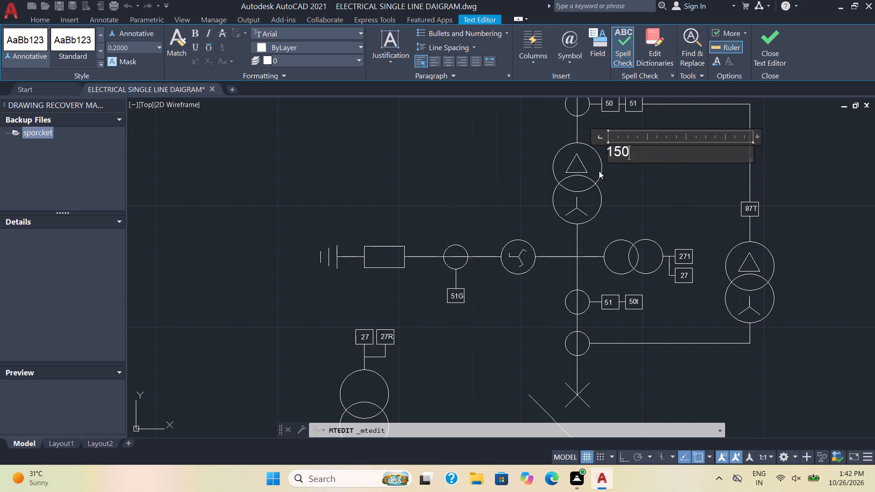
{"action": "key", "text": "slash"}
{"action": "key", "text": "8"}
{"action": "key", "text": "space"}
{"action": "type", "text": "kv"}
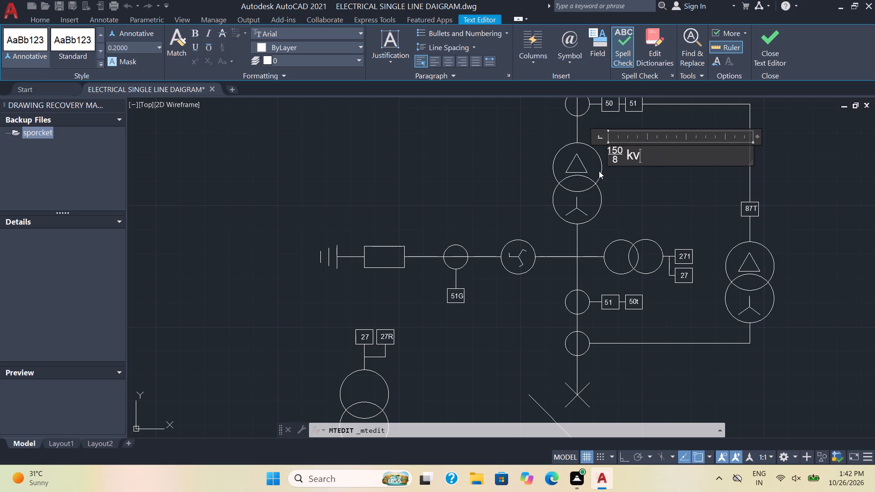
{"action": "key", "text": "BackSpace"}
{"action": "key", "text": "BackSpace"}
{"action": "key", "text": "BackSpace"}
{"action": "key", "text": "BackSpace"}
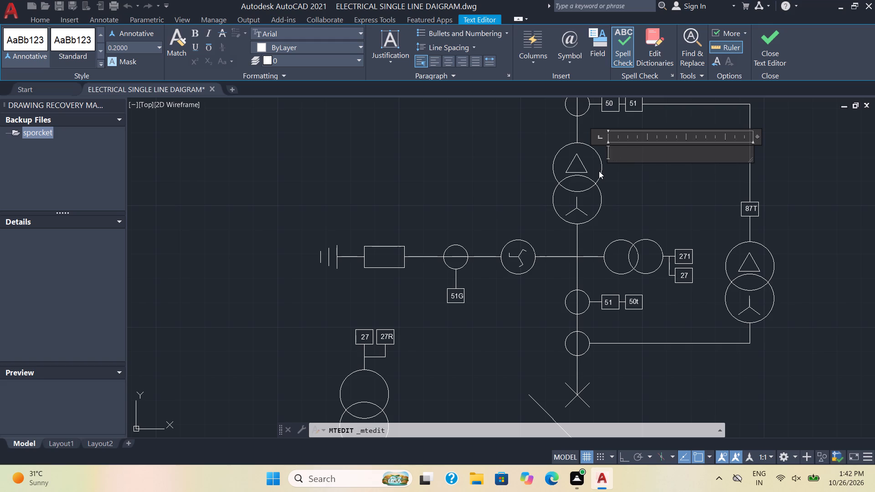
{"action": "type", "text": "150"}
{"action": "key", "text": "slash"}
{"action": "key", "text": "8"}
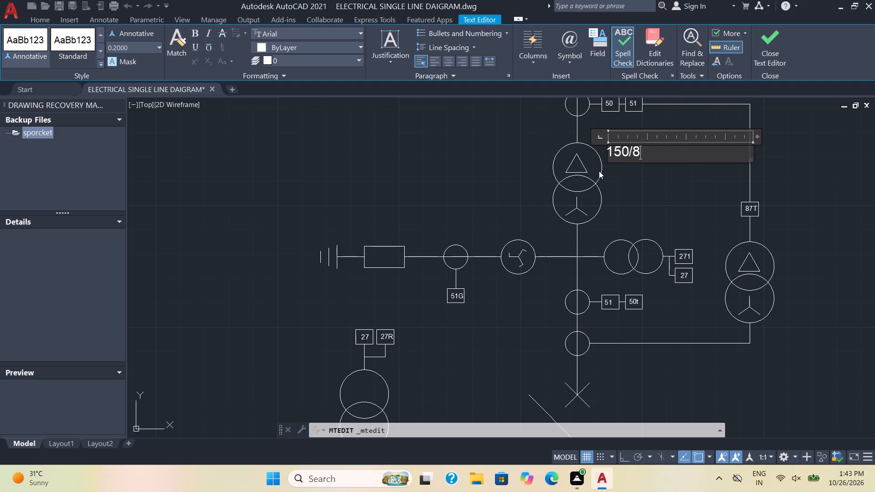
{"action": "key", "text": "space"}
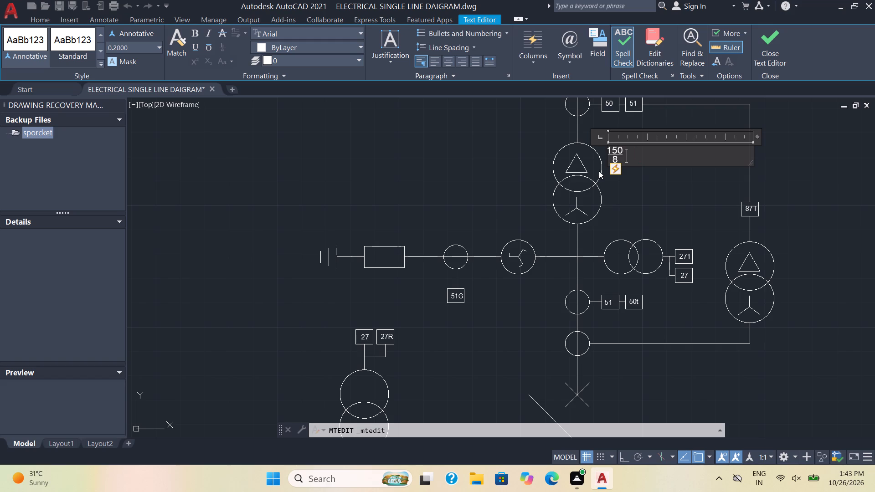
{"action": "key", "text": "v"}
{"action": "key", "text": "Return"}
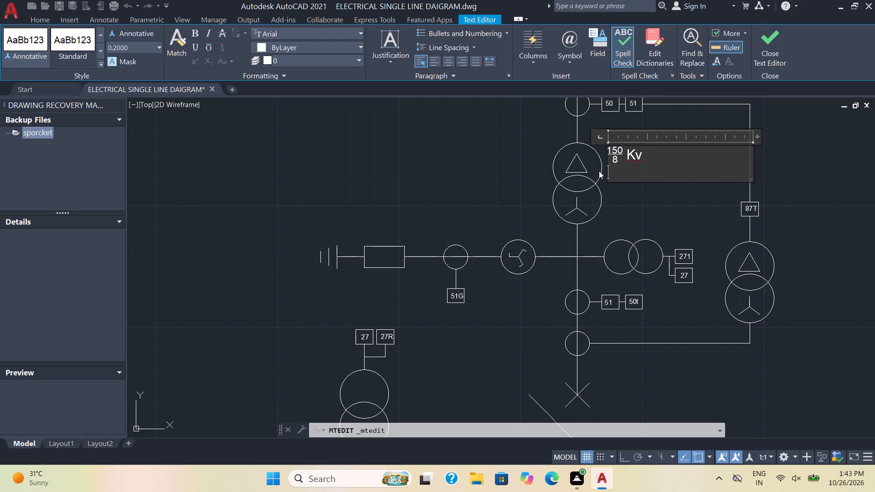
{"action": "key", "text": "BackSpace"}
{"action": "key", "text": "BackSpace"}
{"action": "key", "text": "BackSpace"}
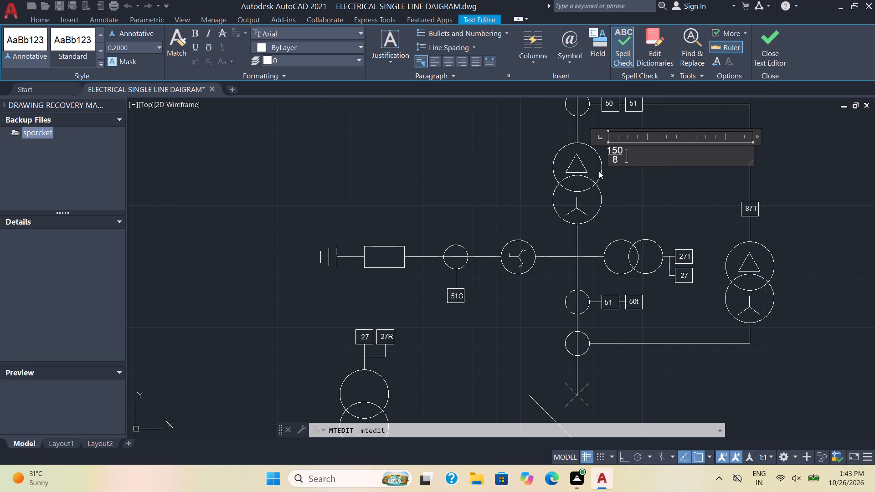
{"action": "key", "text": "Return"}
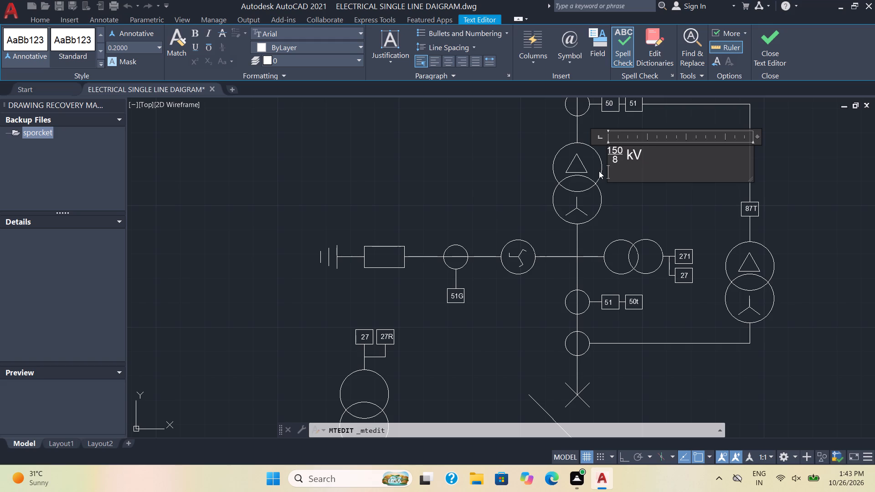
Add 22.5/30 MVA as the second line of the main transformer's rating text.
{"action": "type", "text": "22"}
{"action": "key", "text": "period"}
{"action": "key", "text": "5"}
{"action": "key", "text": "slash"}
{"action": "type", "text": "30"}
{"action": "key", "text": "space"}
{"action": "type", "text": "MVA"}
{"action": "key", "text": "Return"}
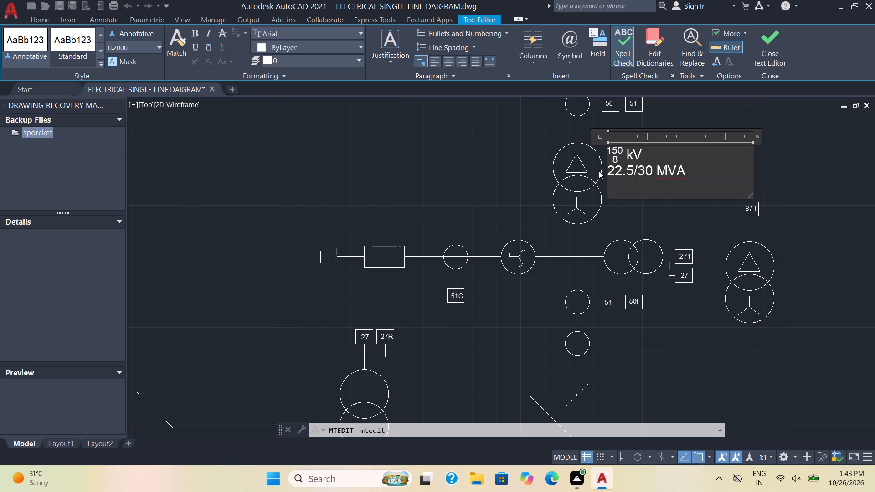
Start the third line of the main transformer's rating text with the letter U.
{"action": "key", "text": "u"}
Look through the Arial characters in Character Map for a special symbol to follow the U.
{"action": "left_click", "coordinate": [577, 59]}
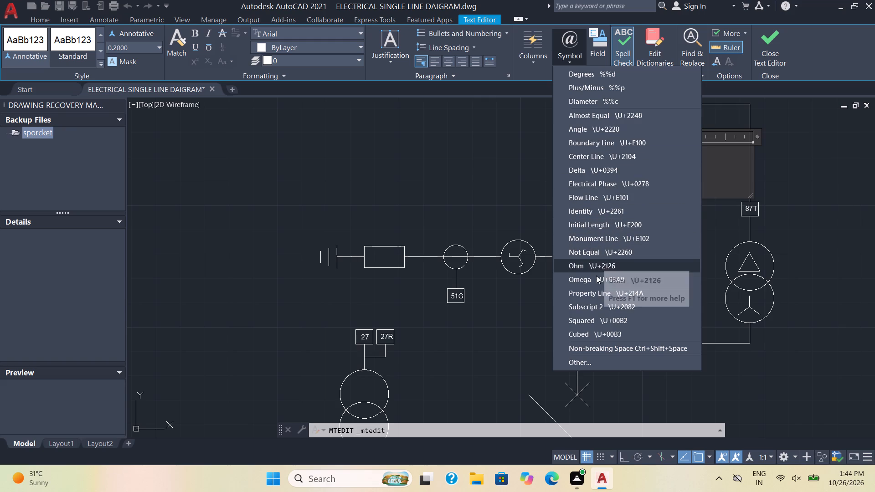
{"action": "left_click", "coordinate": [593, 363]}
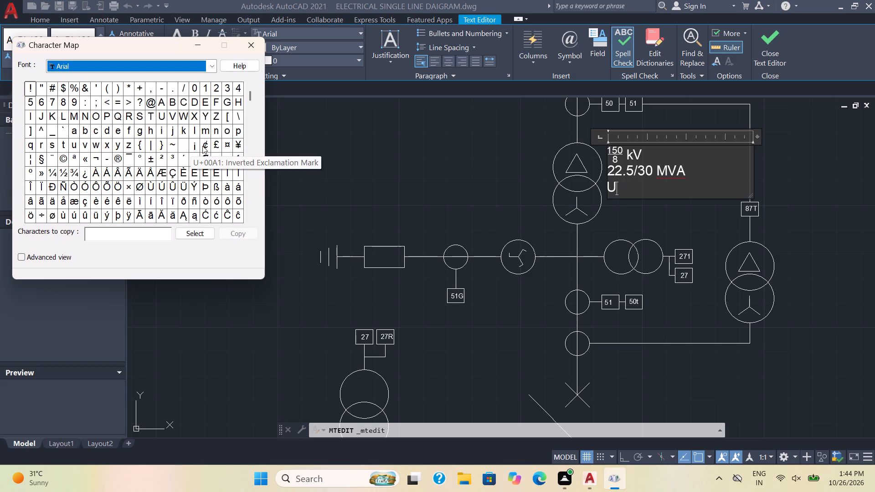
{"action": "left_click_drag", "start_coordinate": [249, 96], "coordinate": [250, 106]}
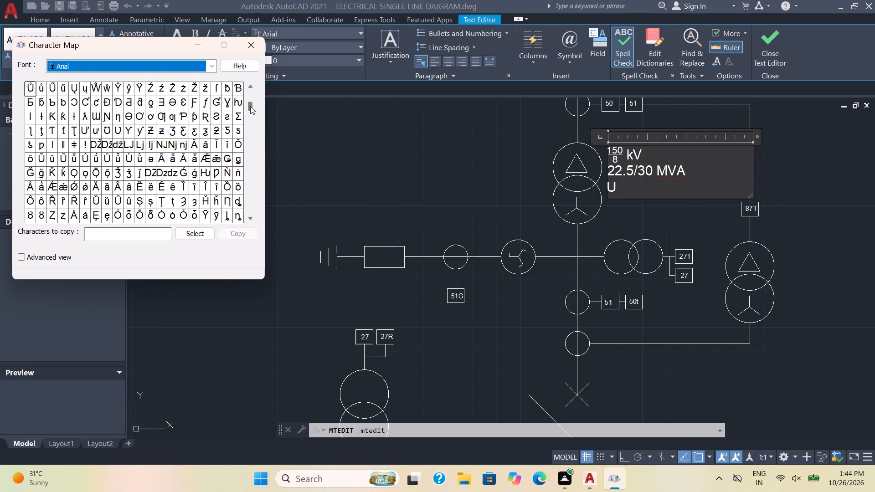
{"action": "left_click_drag", "start_coordinate": [250, 106], "coordinate": [253, 123]}
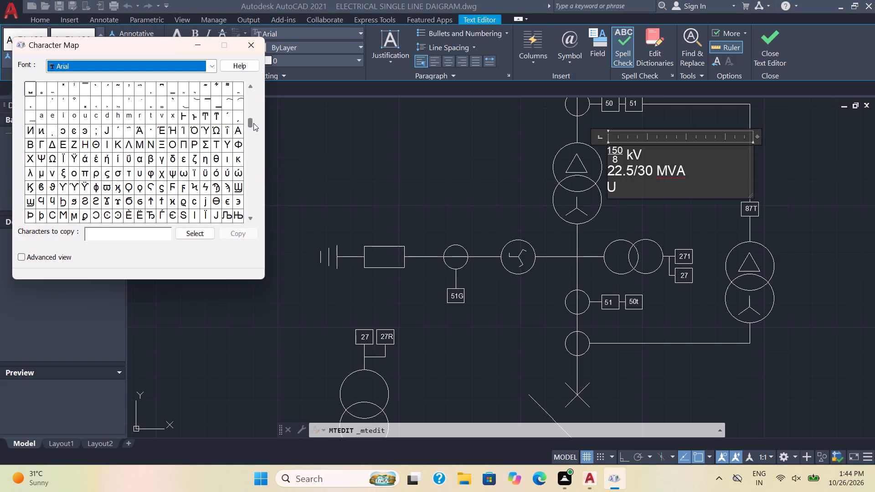
{"action": "left_click_drag", "start_coordinate": [253, 123], "coordinate": [256, 131]}
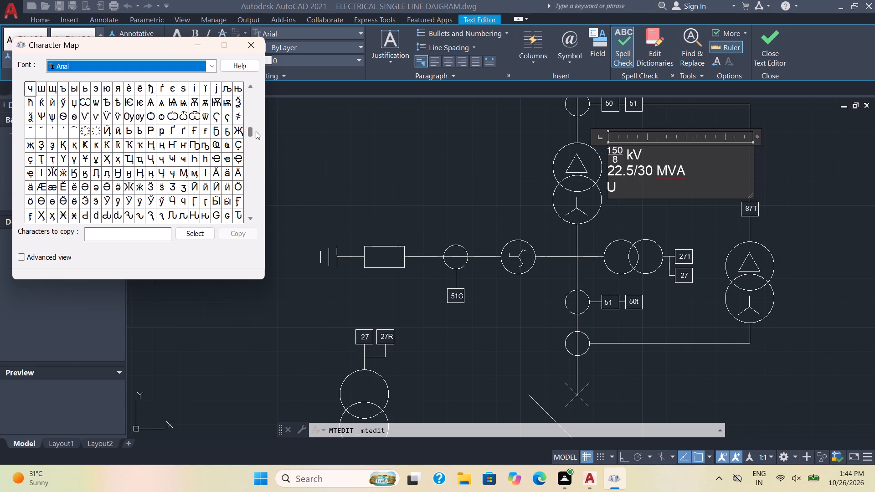
{"action": "left_click_drag", "start_coordinate": [256, 131], "coordinate": [257, 134]}
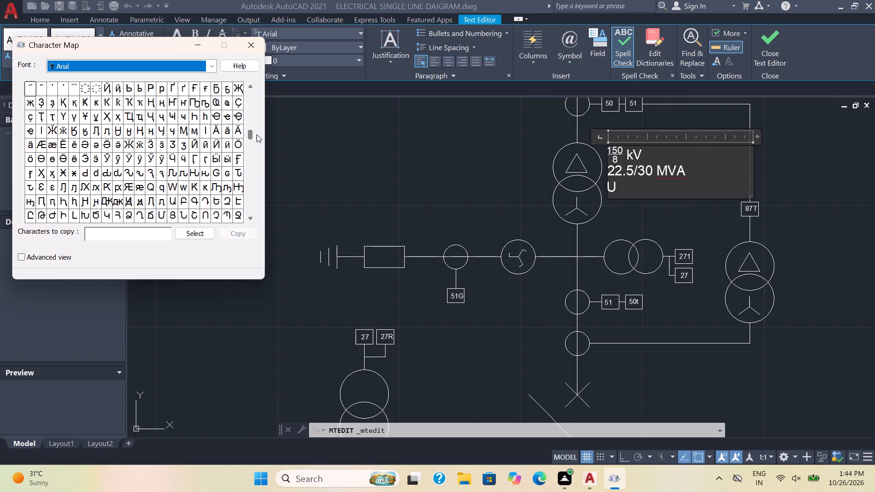
{"action": "left_click_drag", "start_coordinate": [257, 134], "coordinate": [257, 142]}
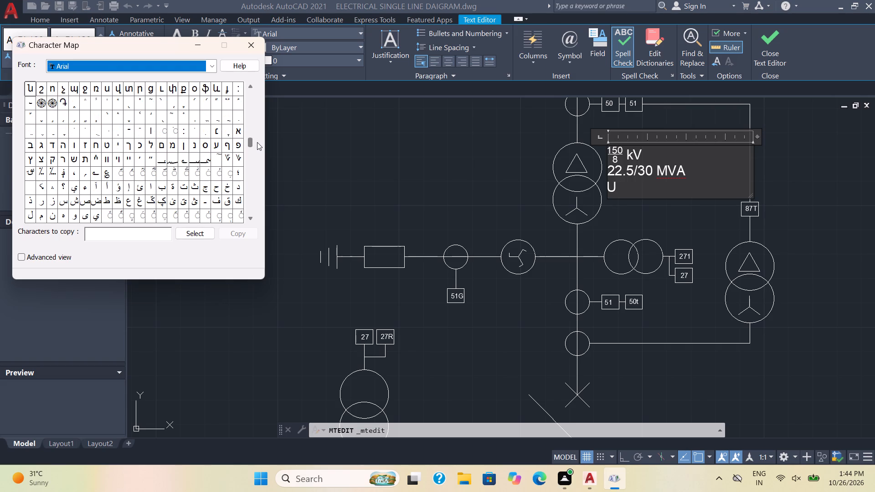
{"action": "left_click_drag", "start_coordinate": [257, 142], "coordinate": [257, 154]}
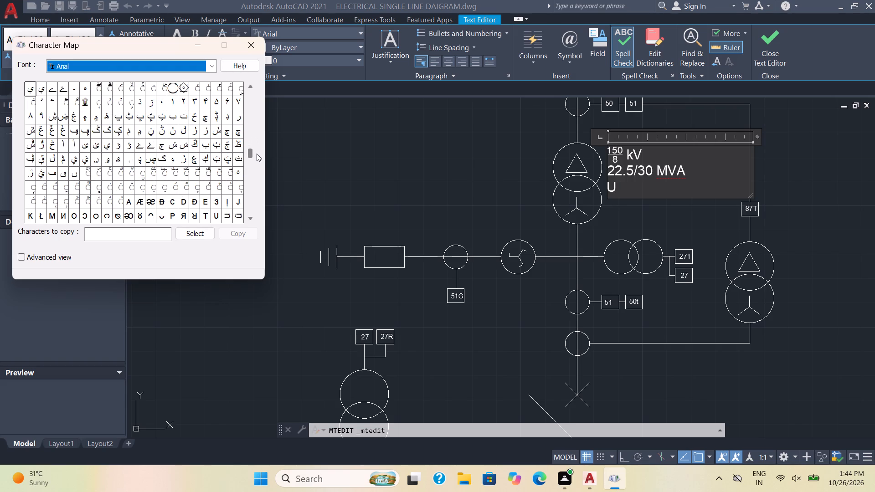
{"action": "left_click_drag", "start_coordinate": [257, 154], "coordinate": [256, 150]}
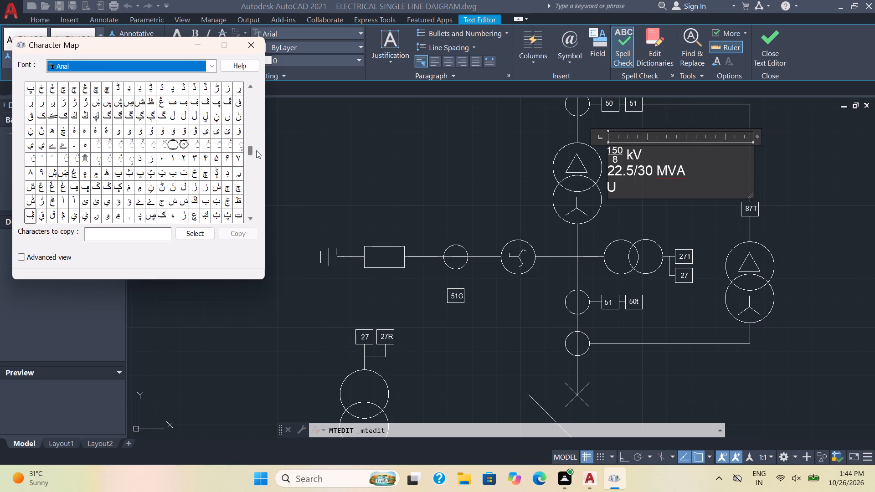
{"action": "left_click_drag", "start_coordinate": [256, 150], "coordinate": [256, 159]}
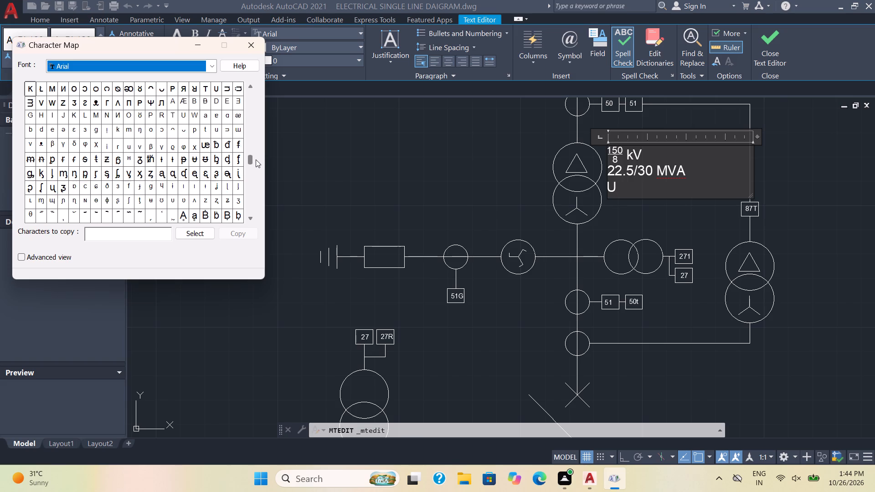
{"action": "left_click_drag", "start_coordinate": [256, 159], "coordinate": [260, 178]}
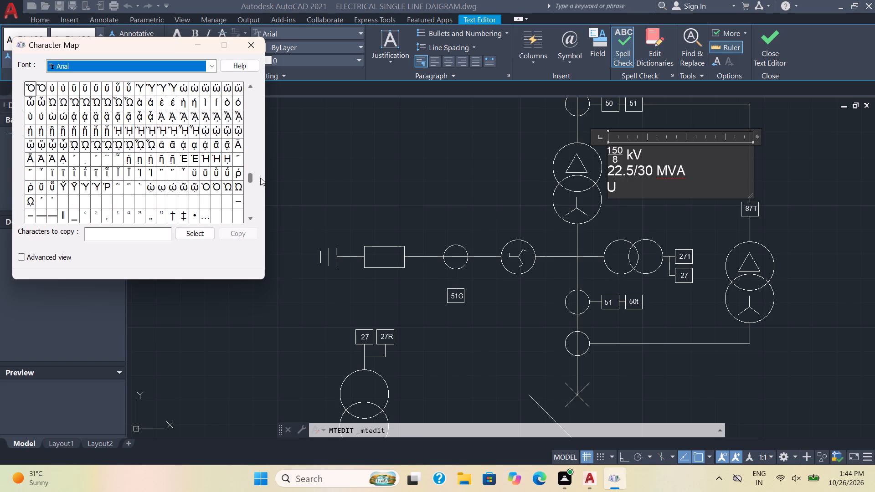
{"action": "left_click_drag", "start_coordinate": [260, 178], "coordinate": [262, 193]}
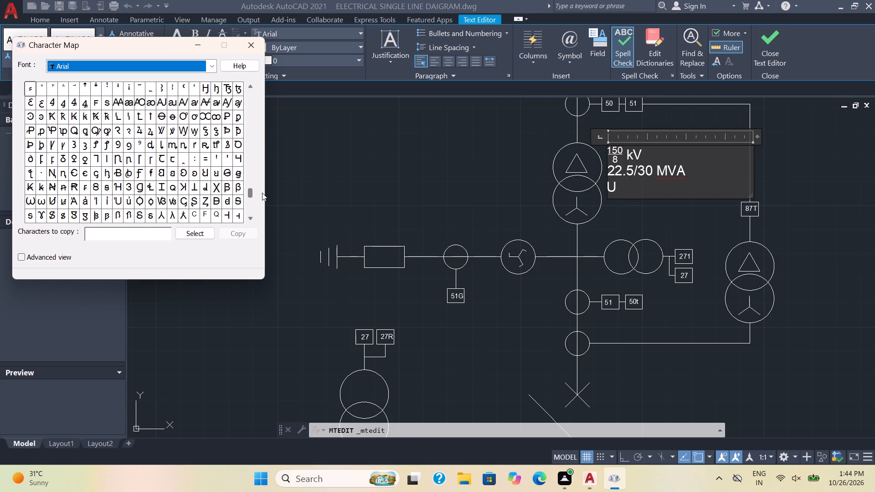
{"action": "left_click_drag", "start_coordinate": [262, 193], "coordinate": [262, 202]}
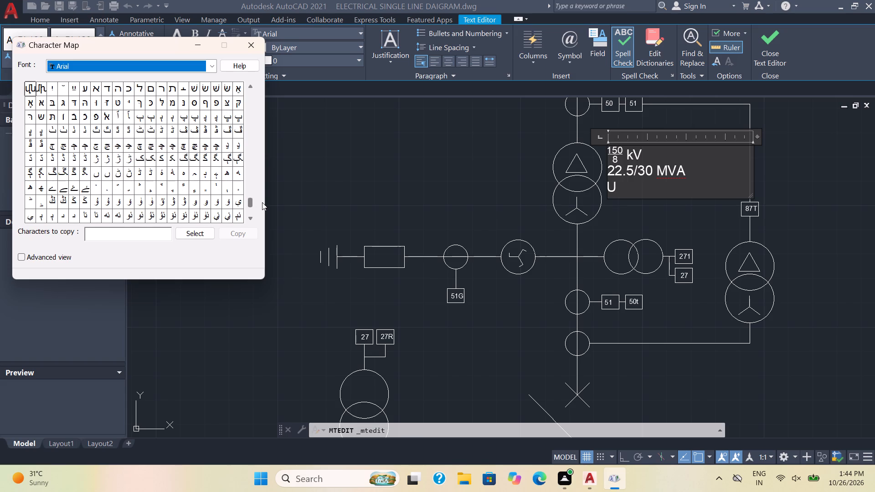
{"action": "left_click_drag", "start_coordinate": [262, 202], "coordinate": [262, 215]}
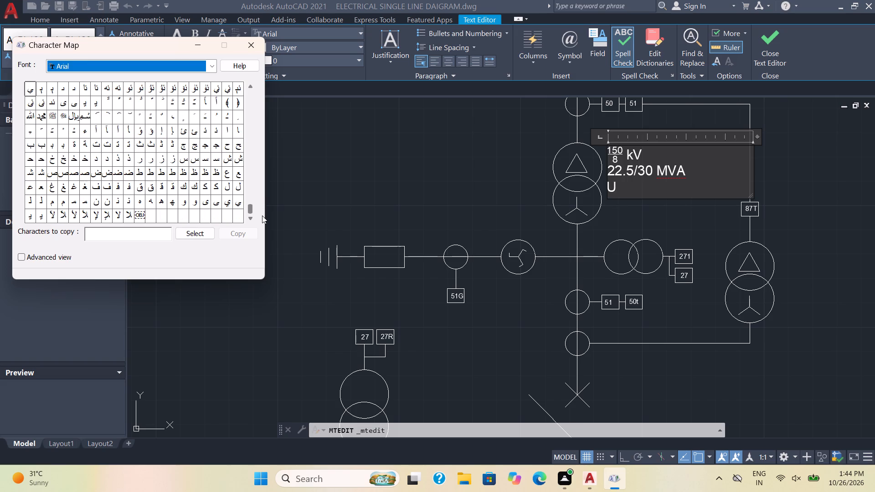
{"action": "left_click_drag", "start_coordinate": [262, 215], "coordinate": [260, 205]}
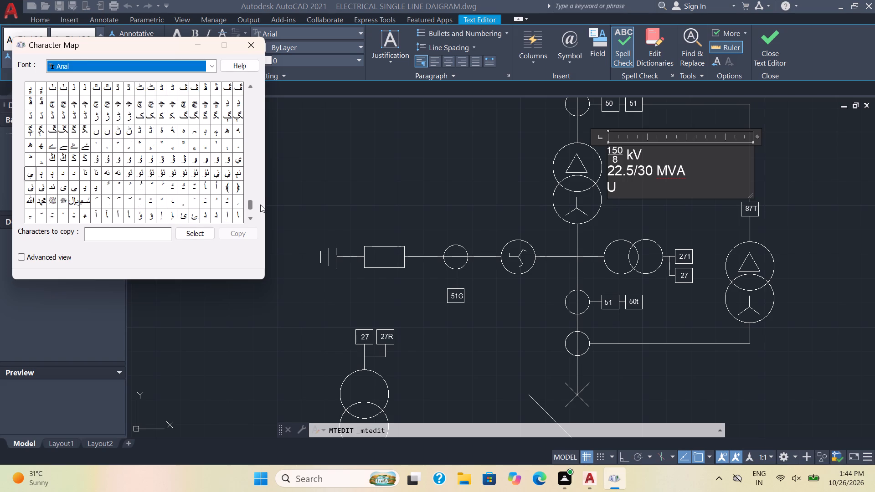
{"action": "left_click_drag", "start_coordinate": [260, 205], "coordinate": [258, 194]}
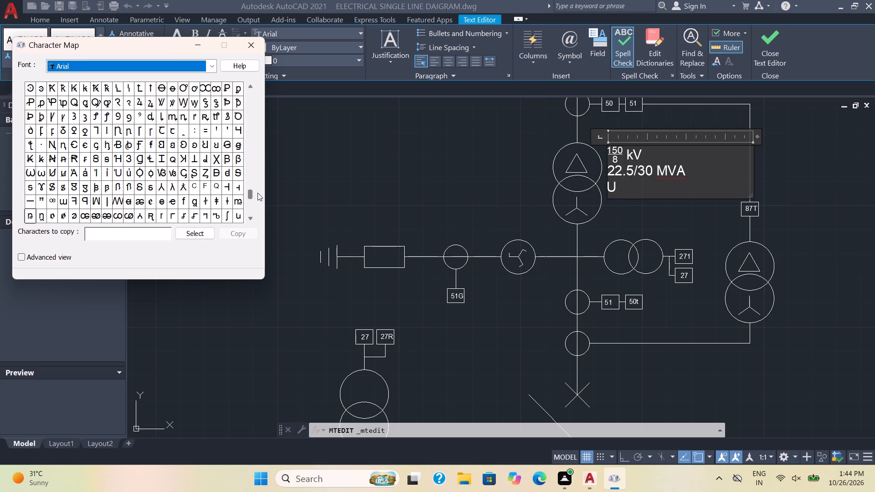
{"action": "scroll", "coordinate": [255, 190], "scroll_direction": "up", "scroll_amount": 8}
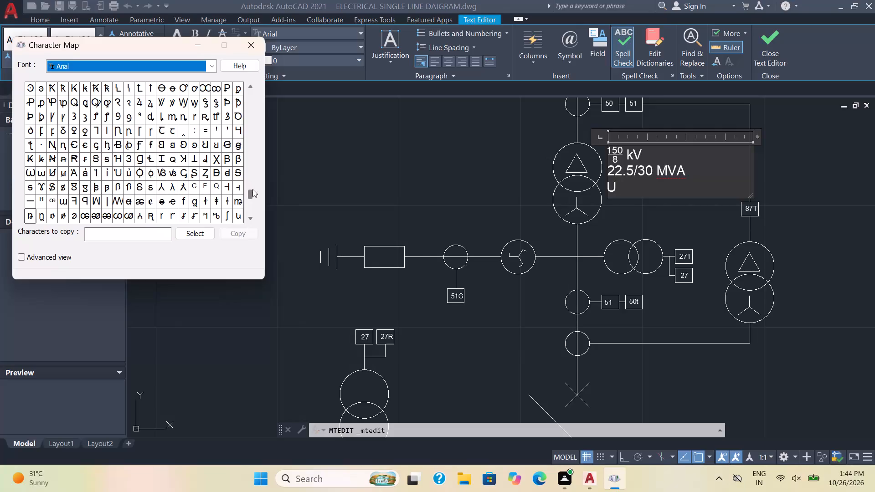
{"action": "left_click_drag", "start_coordinate": [251, 195], "coordinate": [251, 190]}
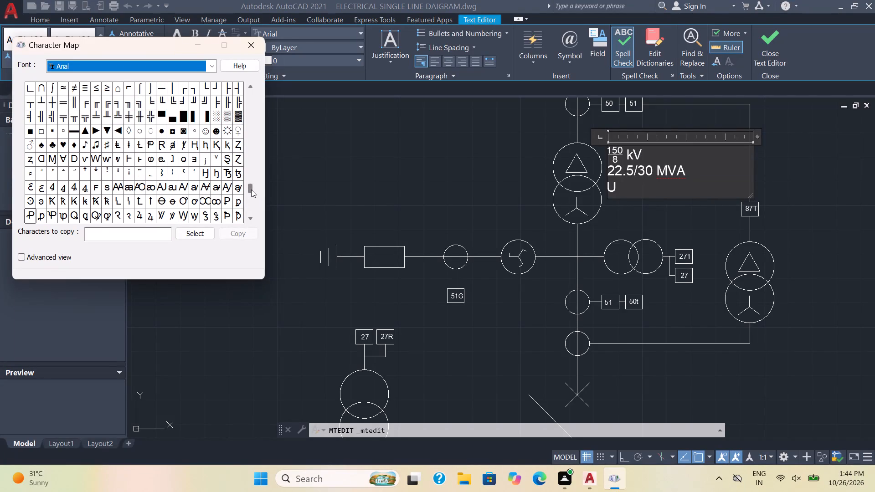
{"action": "left_click_drag", "start_coordinate": [251, 190], "coordinate": [252, 186]}
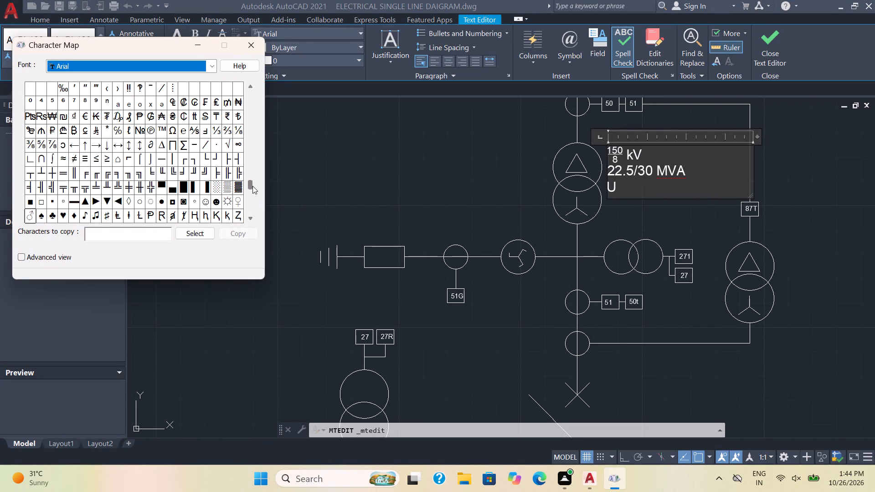
{"action": "left_click_drag", "start_coordinate": [252, 186], "coordinate": [254, 181]}
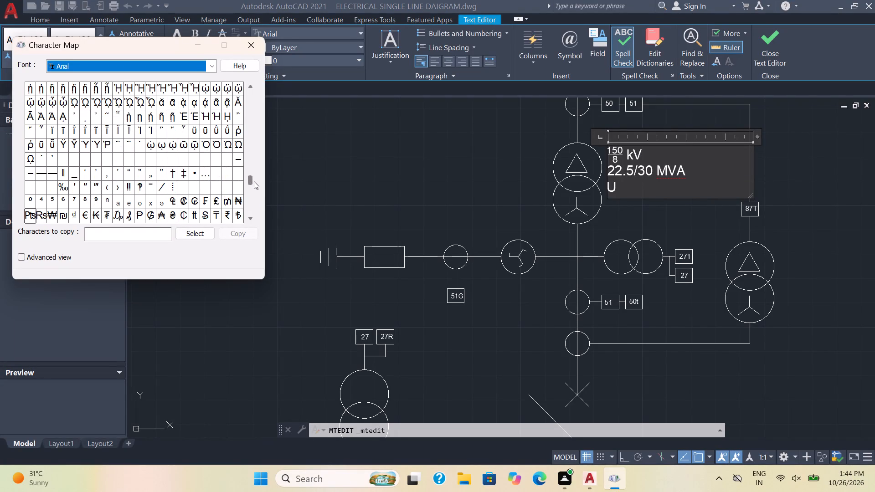
{"action": "left_click_drag", "start_coordinate": [254, 181], "coordinate": [255, 172]}
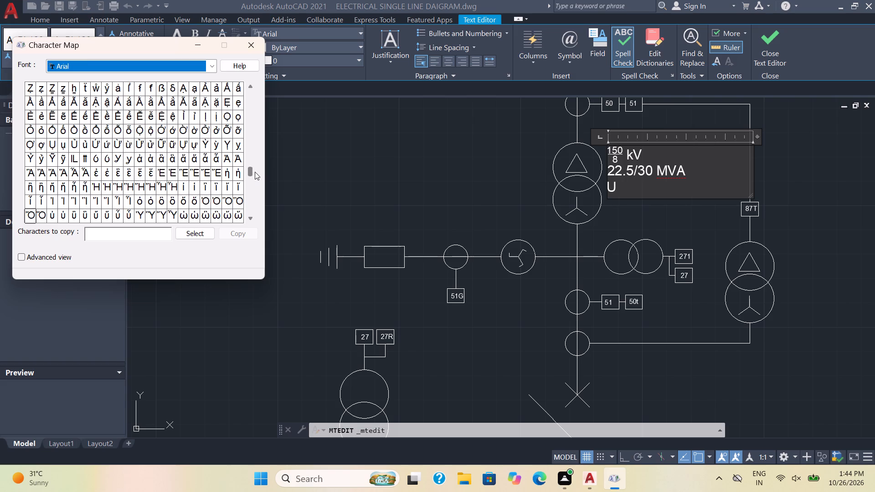
{"action": "left_click_drag", "start_coordinate": [255, 172], "coordinate": [259, 162]}
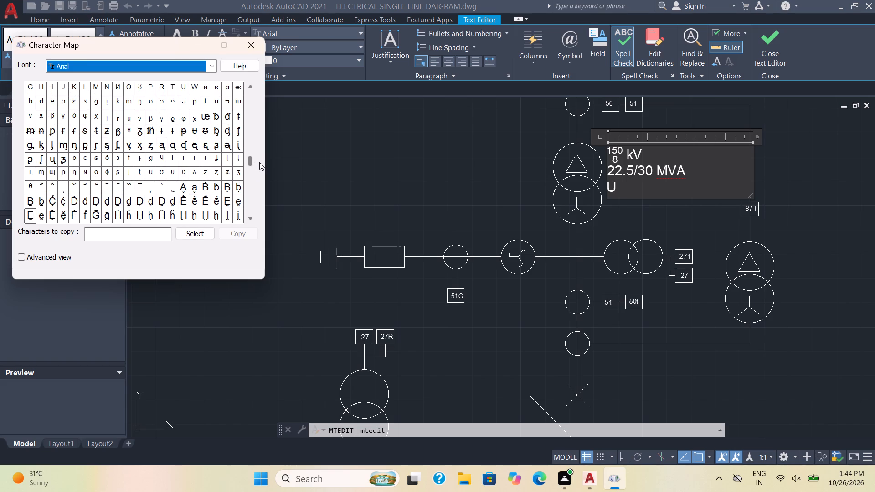
{"action": "left_click_drag", "start_coordinate": [259, 162], "coordinate": [260, 158]}
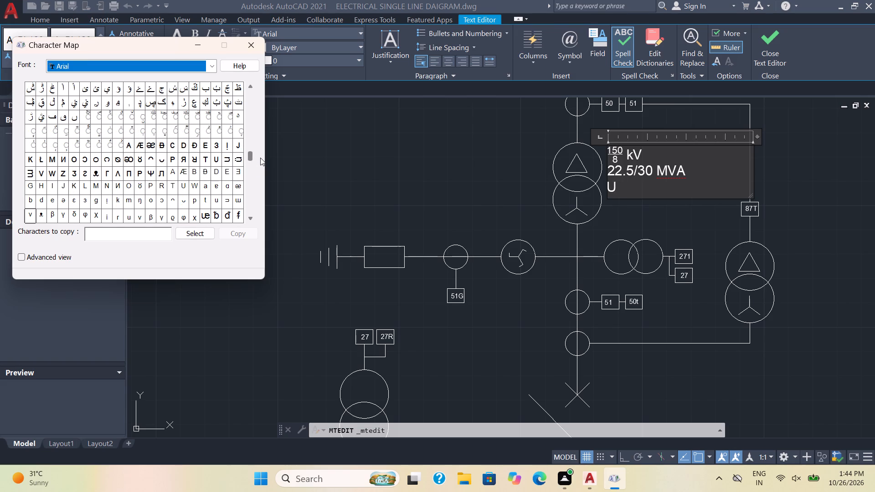
{"action": "left_click_drag", "start_coordinate": [260, 158], "coordinate": [262, 154]}
{"action": "left_click_drag", "start_coordinate": [262, 154], "coordinate": [268, 143]}
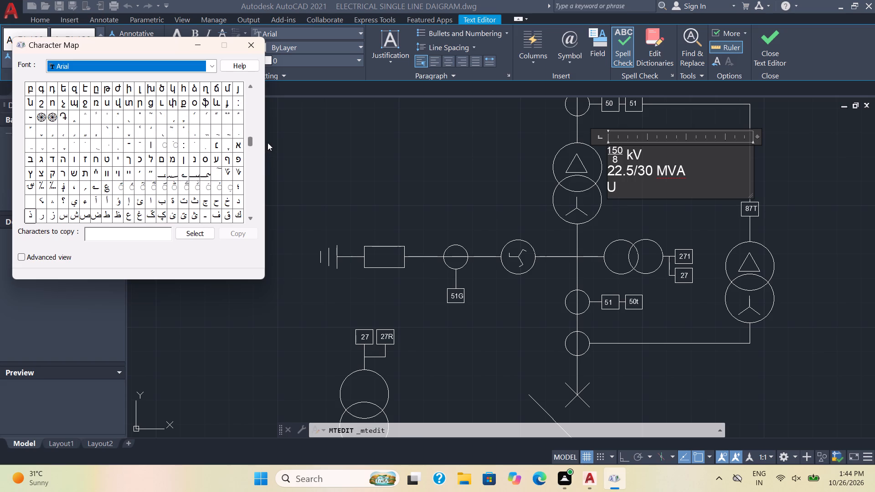
{"action": "left_click_drag", "start_coordinate": [268, 143], "coordinate": [273, 126]}
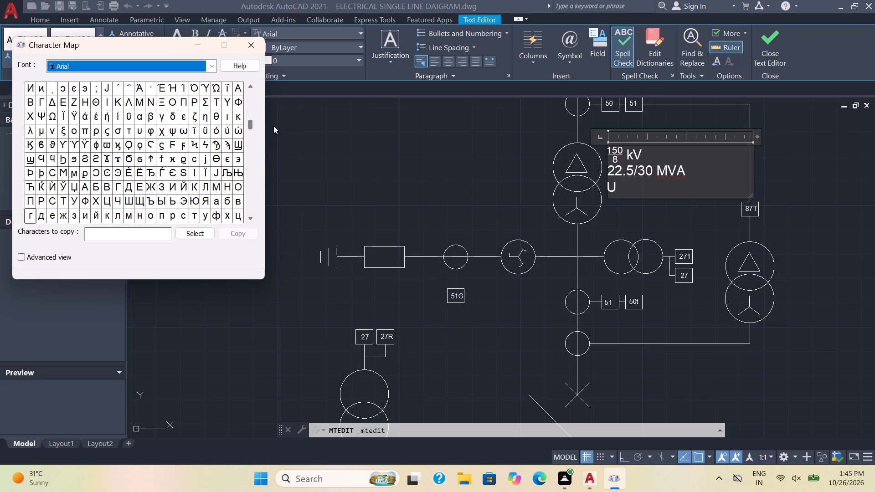
{"action": "left_click_drag", "start_coordinate": [273, 126], "coordinate": [273, 123]}
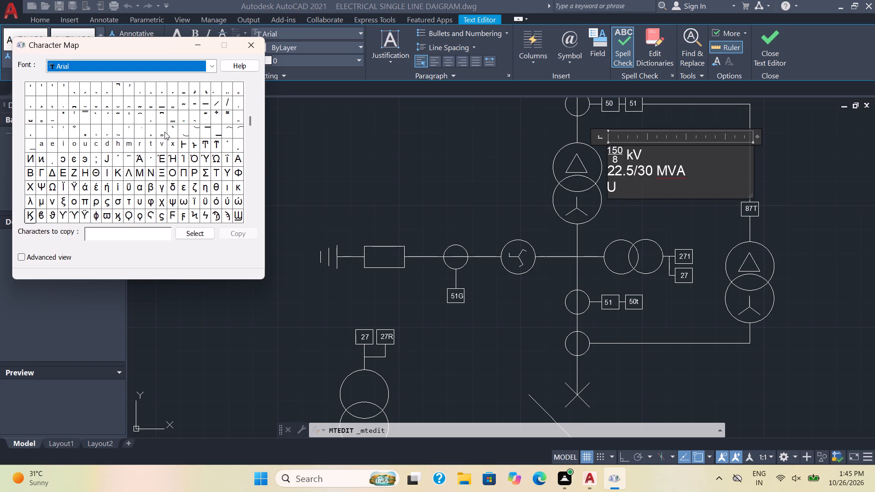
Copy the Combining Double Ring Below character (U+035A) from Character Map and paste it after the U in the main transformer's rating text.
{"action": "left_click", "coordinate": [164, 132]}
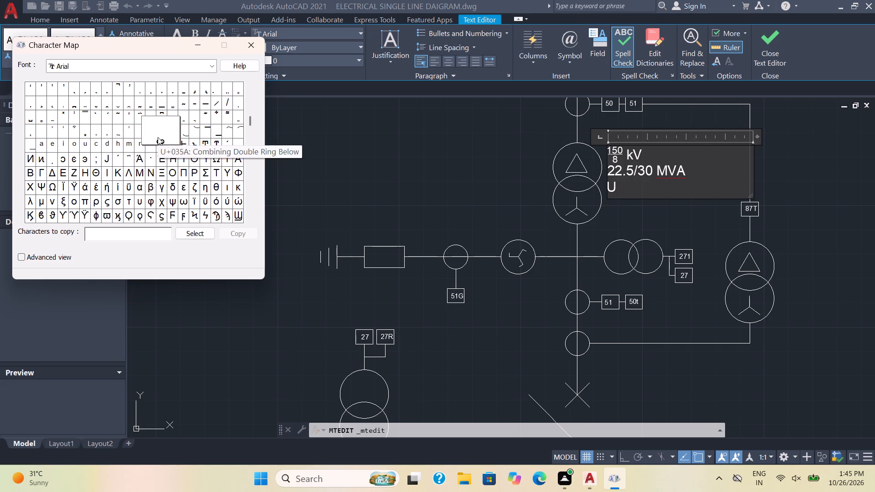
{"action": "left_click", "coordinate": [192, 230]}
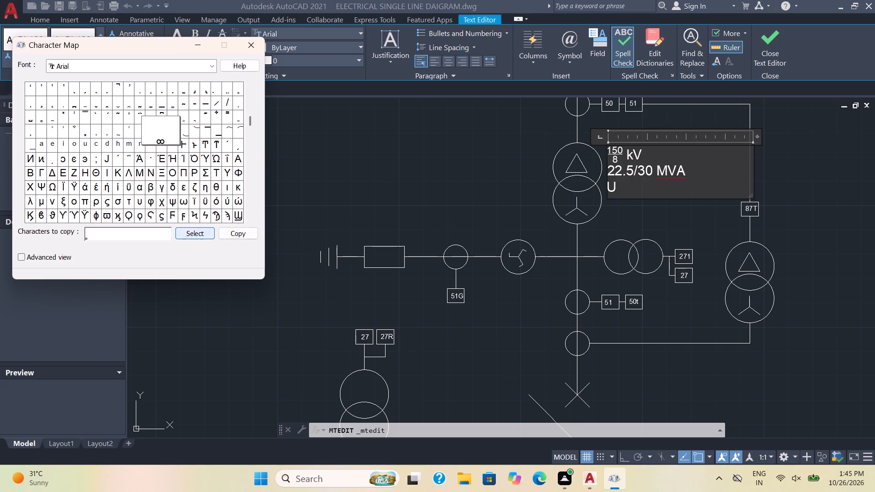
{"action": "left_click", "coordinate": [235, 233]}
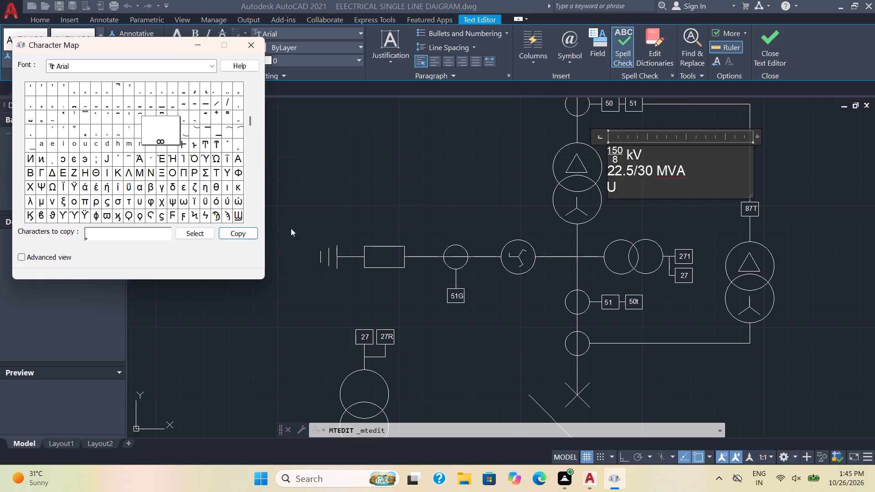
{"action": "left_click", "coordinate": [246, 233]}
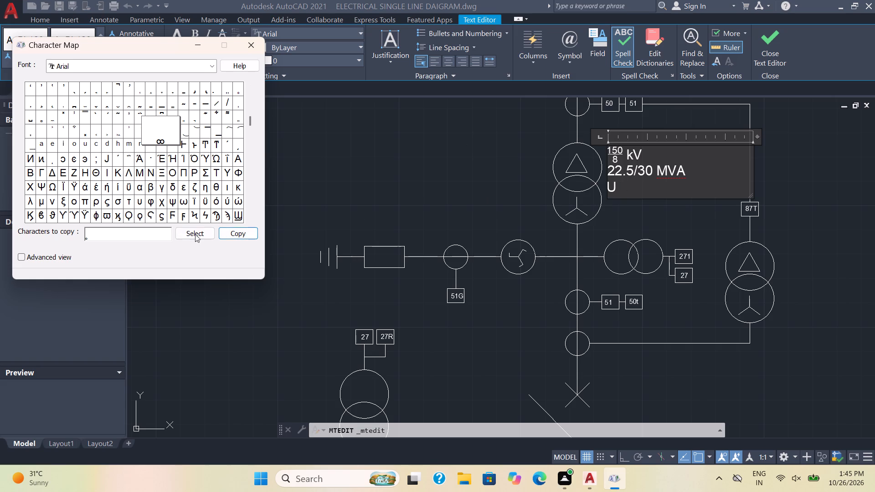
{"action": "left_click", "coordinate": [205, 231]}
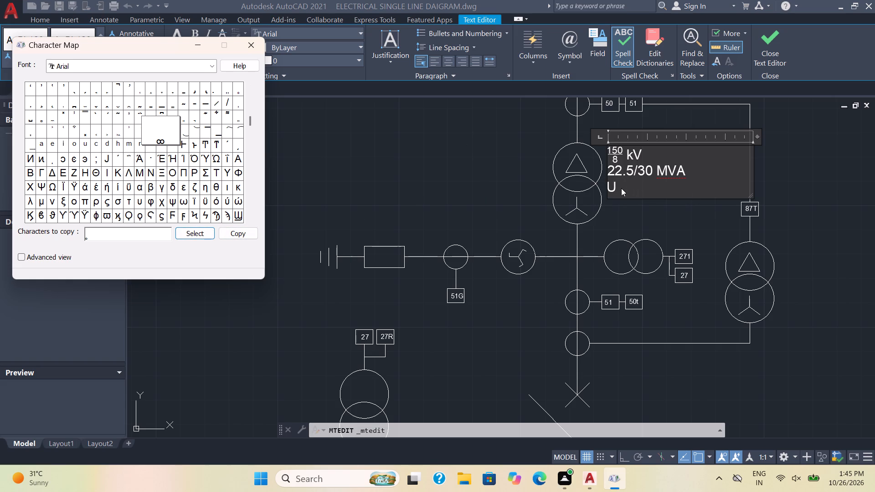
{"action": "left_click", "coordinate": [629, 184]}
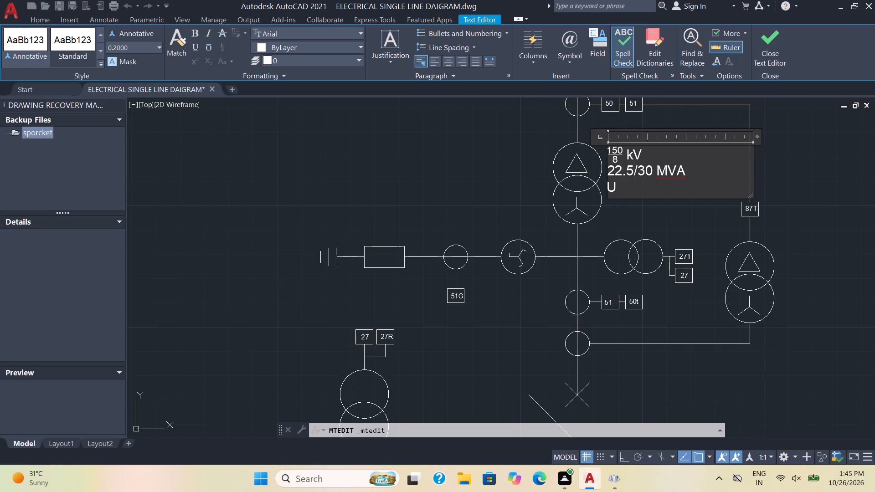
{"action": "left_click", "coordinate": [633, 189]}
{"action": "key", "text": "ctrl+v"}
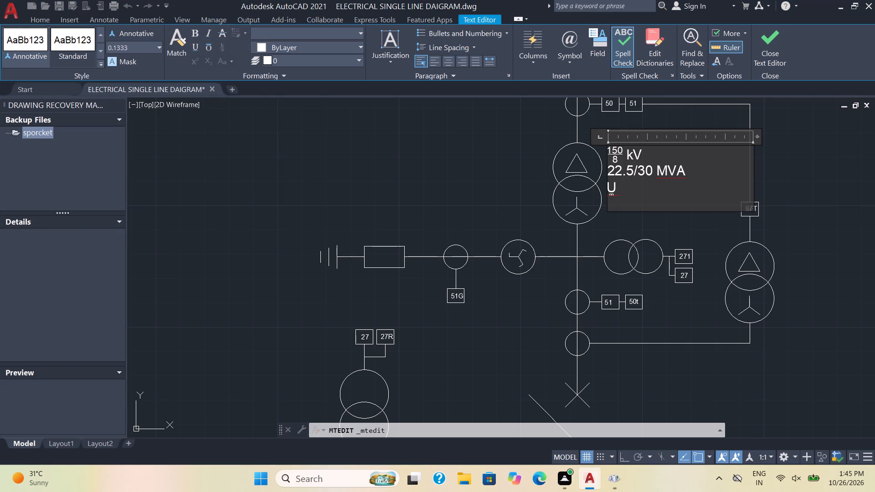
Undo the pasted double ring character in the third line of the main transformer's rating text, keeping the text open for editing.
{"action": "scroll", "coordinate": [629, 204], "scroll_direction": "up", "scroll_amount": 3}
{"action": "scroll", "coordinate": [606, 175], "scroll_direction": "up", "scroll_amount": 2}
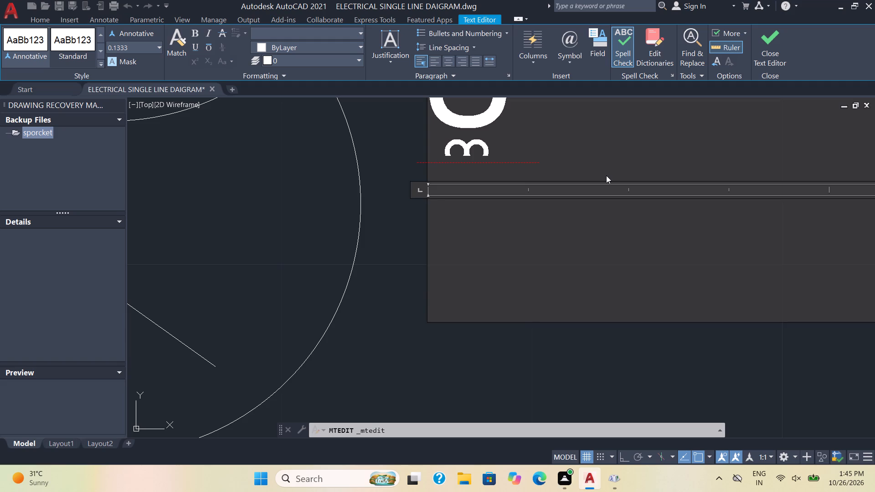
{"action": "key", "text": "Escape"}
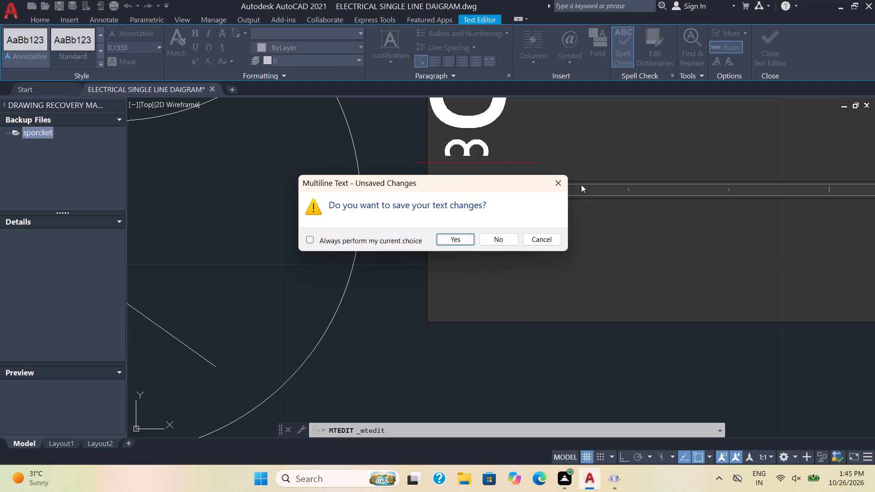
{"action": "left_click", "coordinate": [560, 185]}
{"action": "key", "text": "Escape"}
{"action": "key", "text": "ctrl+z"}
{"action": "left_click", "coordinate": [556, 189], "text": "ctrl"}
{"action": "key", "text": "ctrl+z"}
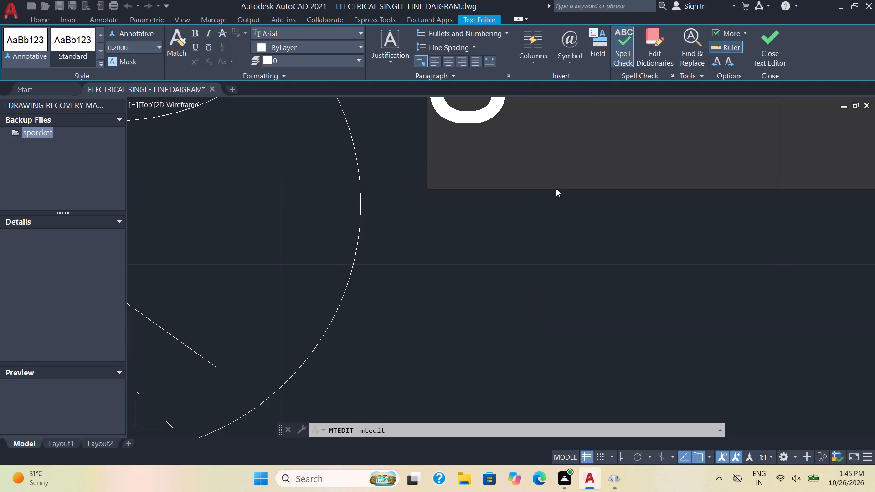
Reopen Character Map from the rating text and look through the Arial characters for another symbol to follow the U.
{"action": "scroll", "coordinate": [571, 158], "scroll_direction": "down", "scroll_amount": 4}
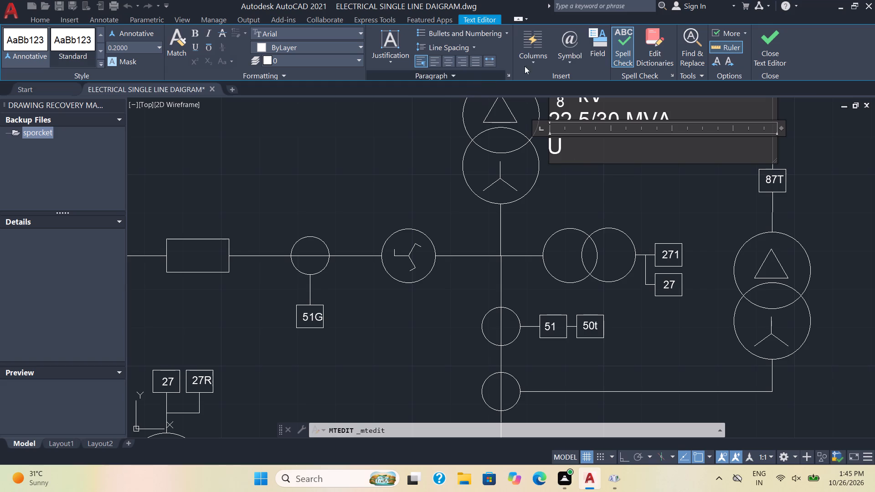
{"action": "left_click", "coordinate": [575, 59]}
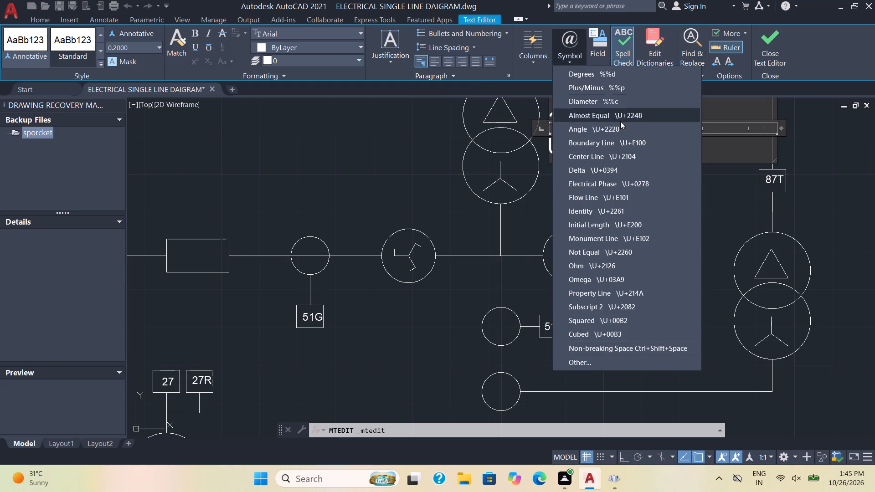
{"action": "left_click", "coordinate": [611, 362]}
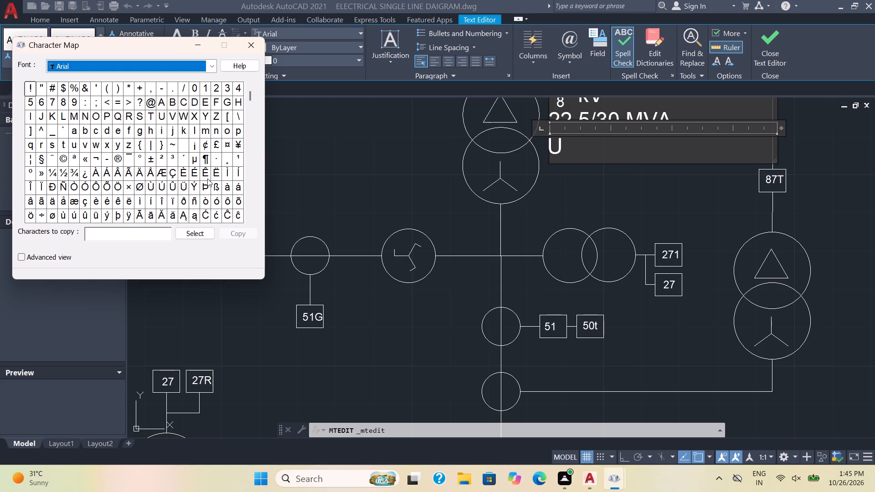
{"action": "scroll", "coordinate": [164, 170], "scroll_direction": "down", "scroll_amount": 2}
{"action": "scroll", "coordinate": [225, 144], "scroll_direction": "down", "scroll_amount": 2}
{"action": "left_click_drag", "start_coordinate": [250, 95], "coordinate": [249, 113]}
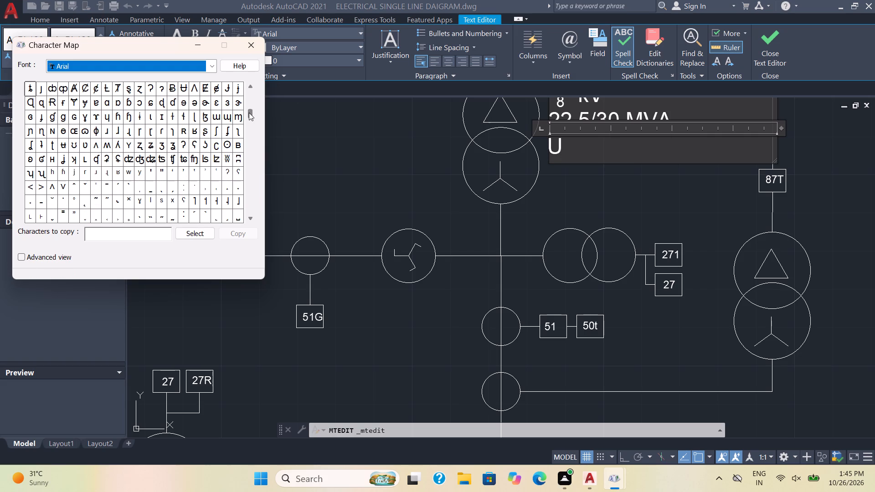
{"action": "left_click_drag", "start_coordinate": [249, 113], "coordinate": [250, 108]}
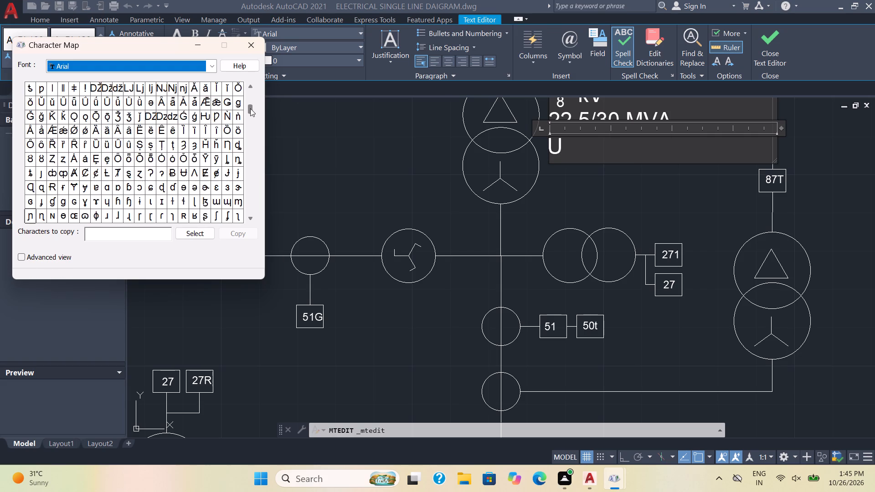
{"action": "left_click_drag", "start_coordinate": [250, 108], "coordinate": [249, 116]}
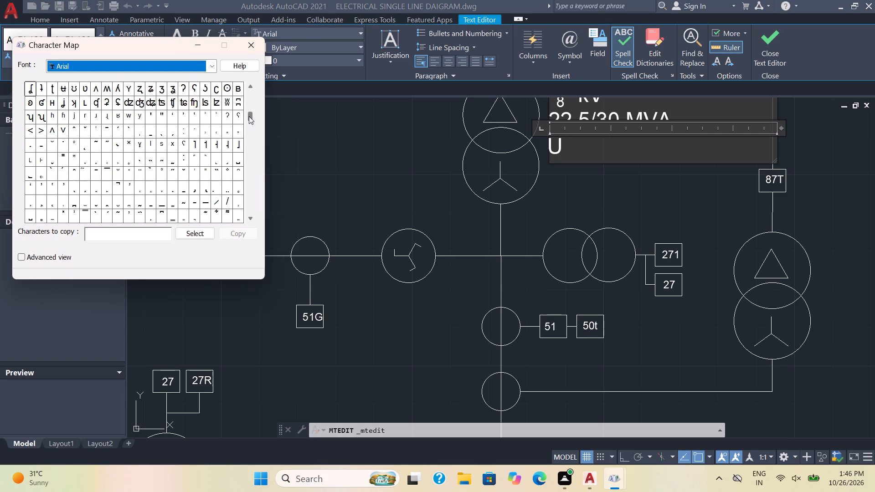
{"action": "left_click_drag", "start_coordinate": [249, 116], "coordinate": [246, 127]}
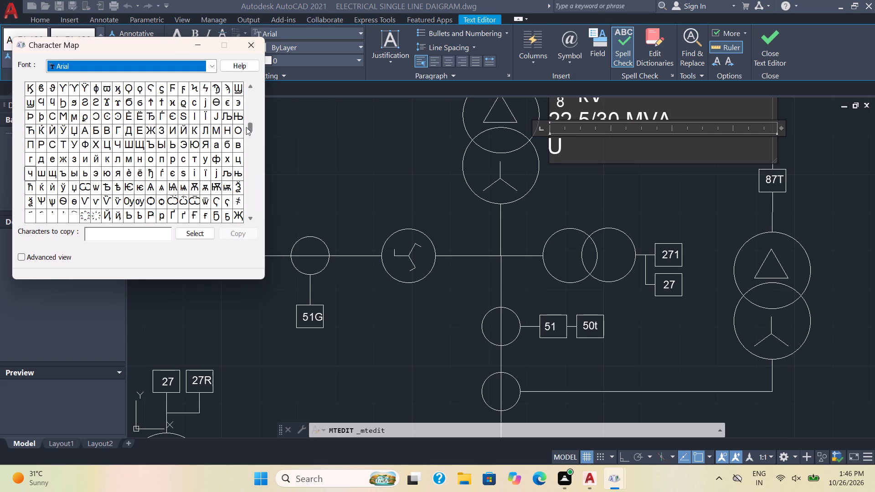
{"action": "left_click_drag", "start_coordinate": [246, 127], "coordinate": [247, 117]}
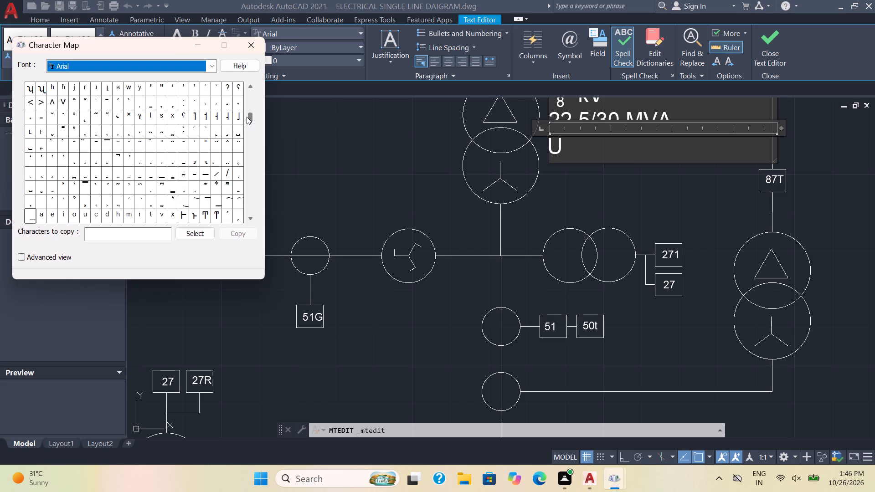
{"action": "left_click_drag", "start_coordinate": [247, 117], "coordinate": [245, 116]}
{"action": "left_click_drag", "start_coordinate": [245, 116], "coordinate": [245, 113]}
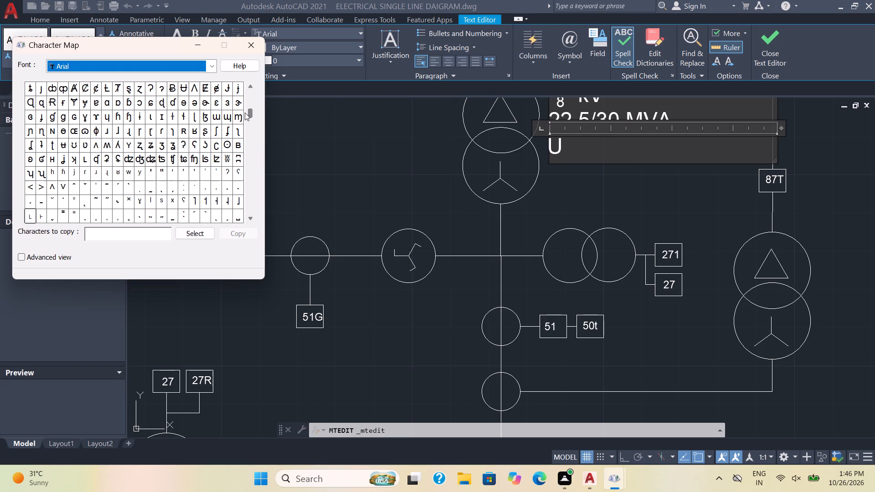
{"action": "left_click_drag", "start_coordinate": [245, 113], "coordinate": [246, 110]}
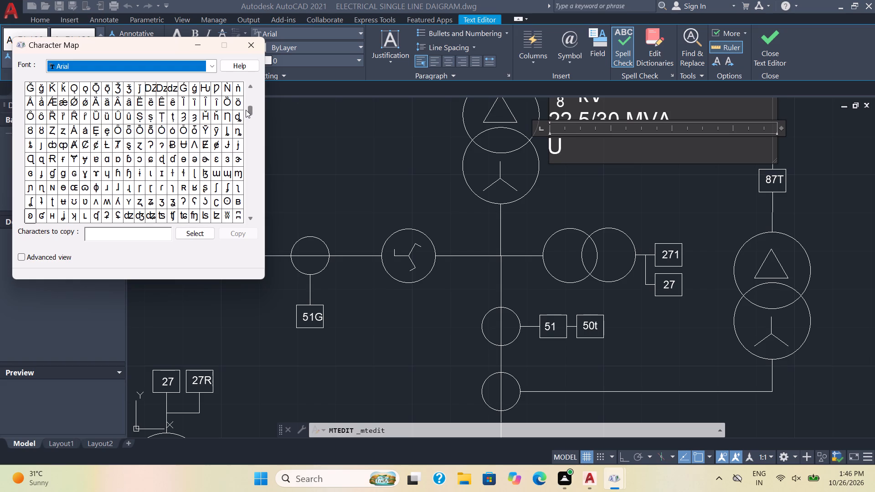
{"action": "left_click_drag", "start_coordinate": [246, 110], "coordinate": [242, 129]}
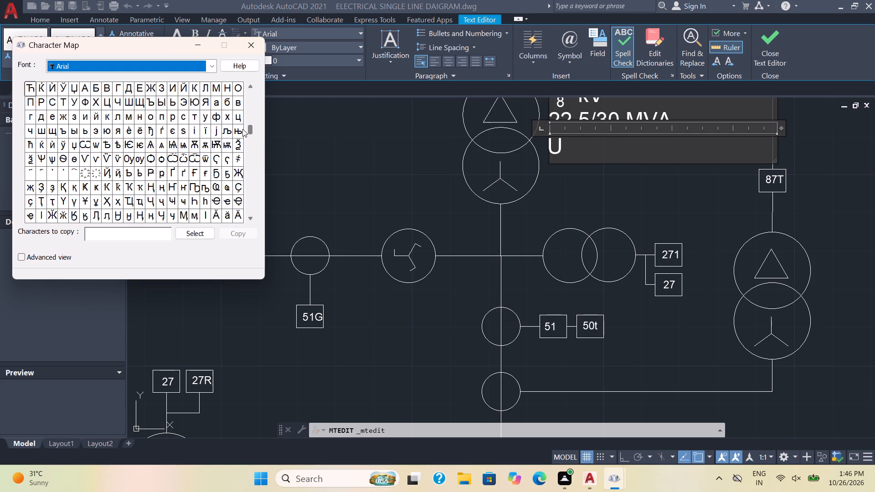
{"action": "left_click_drag", "start_coordinate": [242, 129], "coordinate": [242, 138]}
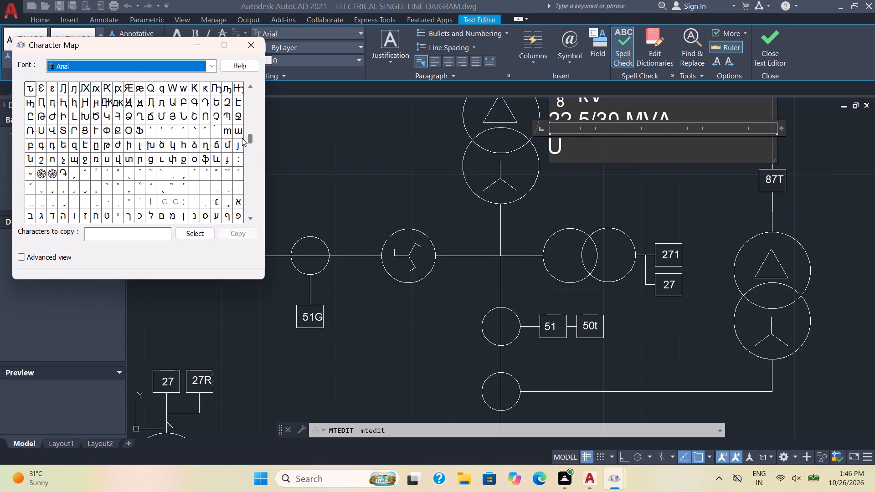
{"action": "left_click_drag", "start_coordinate": [242, 138], "coordinate": [239, 152]}
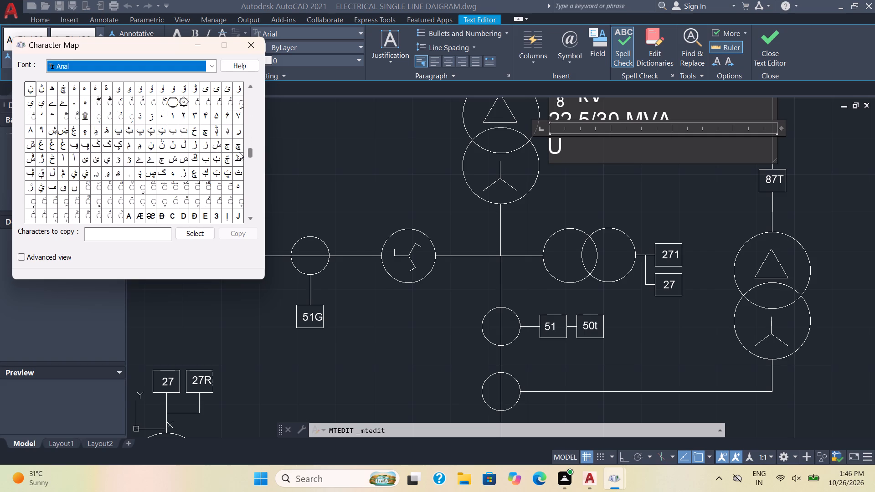
{"action": "left_click_drag", "start_coordinate": [239, 152], "coordinate": [237, 161]}
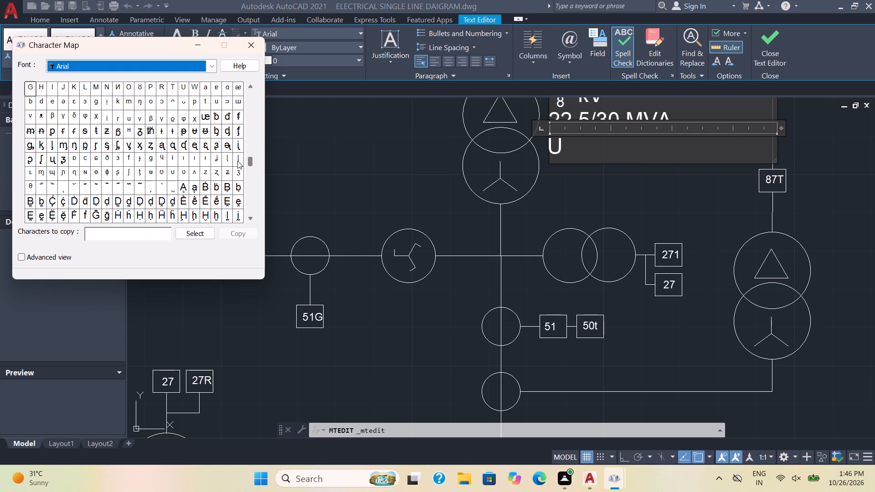
{"action": "left_click_drag", "start_coordinate": [237, 161], "coordinate": [237, 165]}
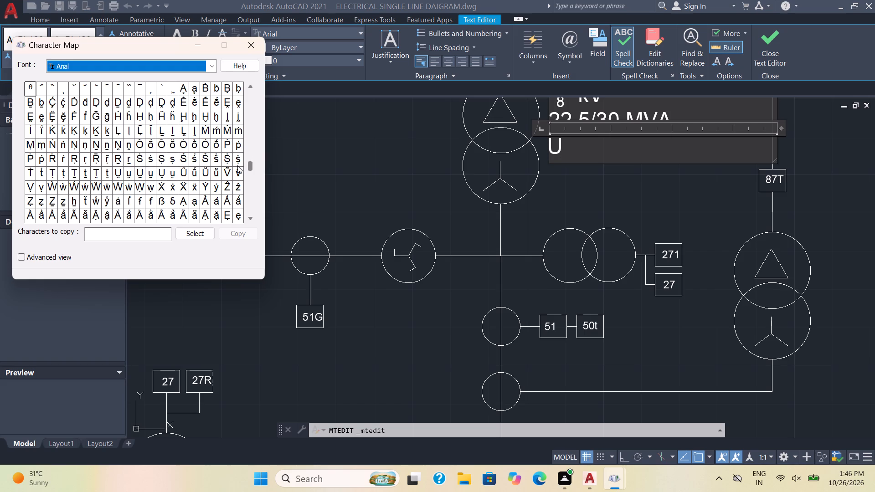
{"action": "left_click_drag", "start_coordinate": [237, 165], "coordinate": [236, 169]}
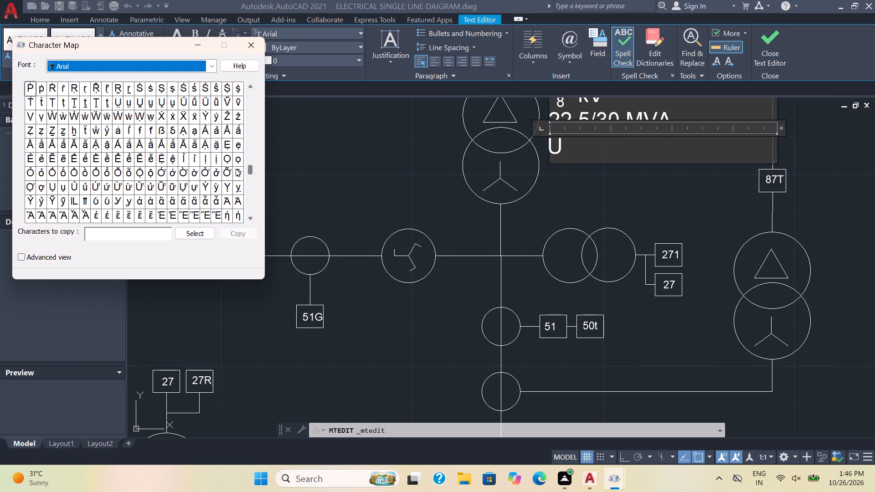
{"action": "left_click_drag", "start_coordinate": [236, 169], "coordinate": [235, 180]}
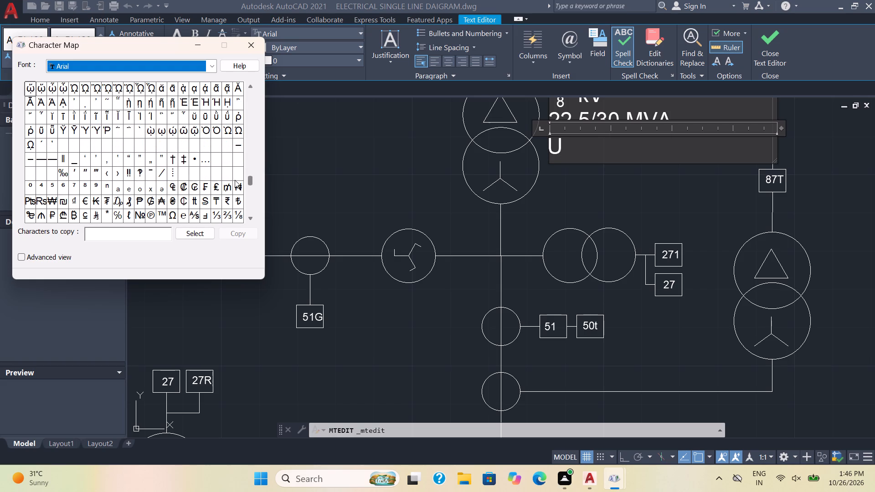
{"action": "left_click_drag", "start_coordinate": [235, 180], "coordinate": [233, 182]}
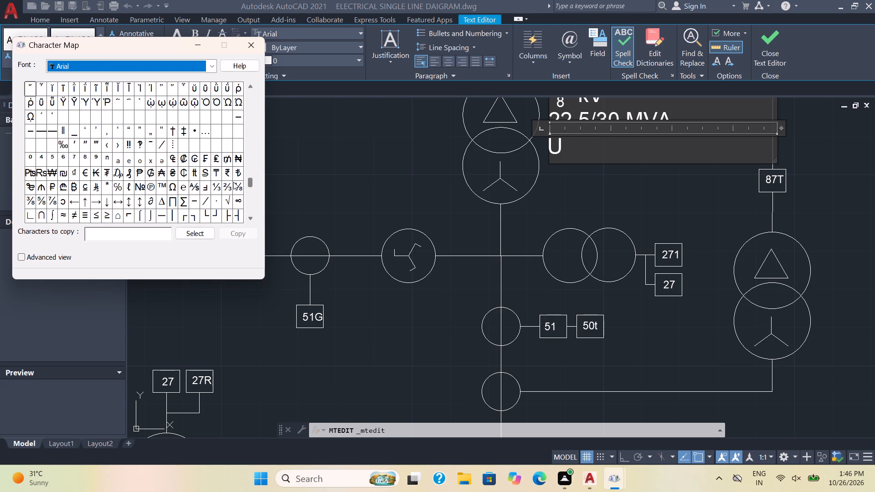
{"action": "left_click_drag", "start_coordinate": [233, 182], "coordinate": [233, 185]}
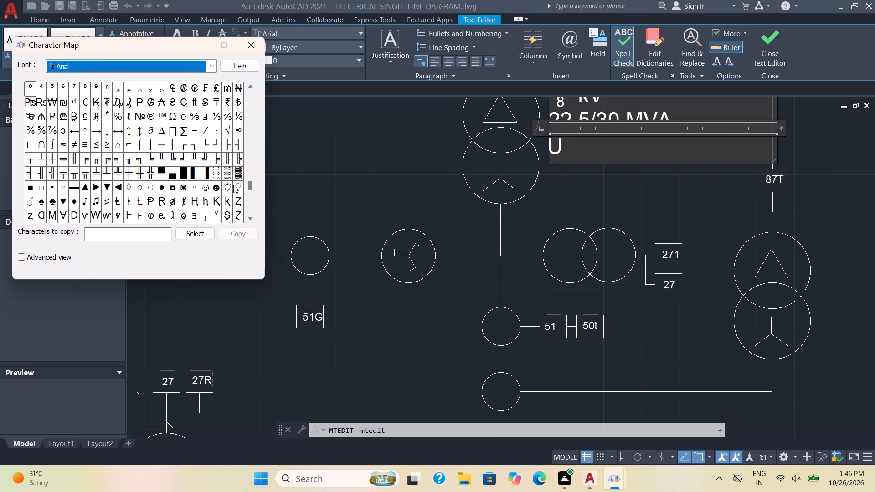
{"action": "left_click_drag", "start_coordinate": [233, 185], "coordinate": [232, 185]}
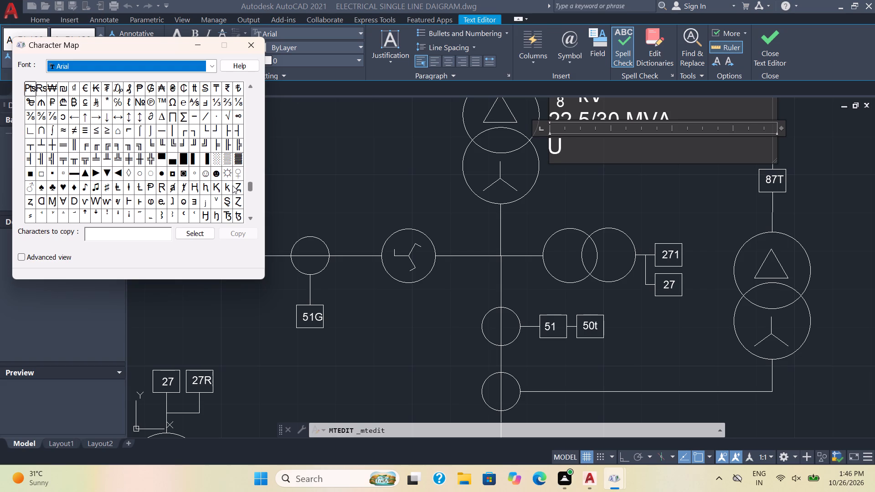
Look through the remaining Arial characters in Character Map for a symbol to follow the U.
{"action": "left_click_drag", "start_coordinate": [232, 185], "coordinate": [232, 185]}
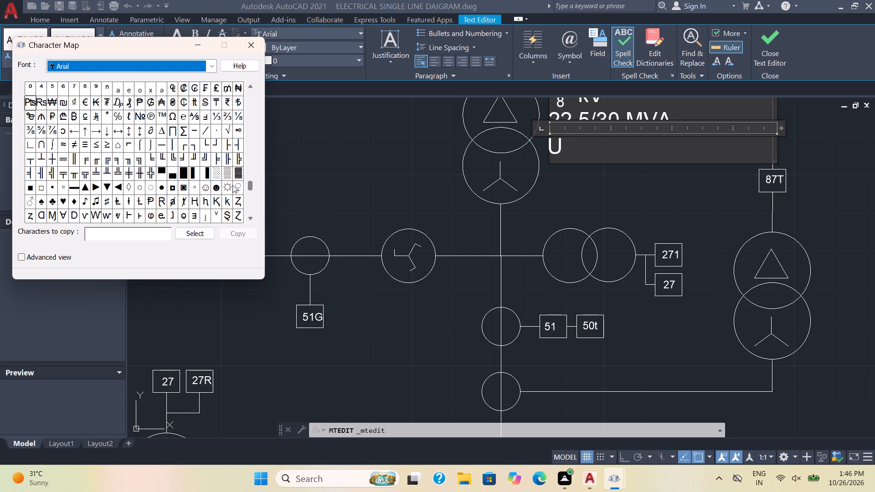
{"action": "left_click_drag", "start_coordinate": [232, 185], "coordinate": [230, 185]}
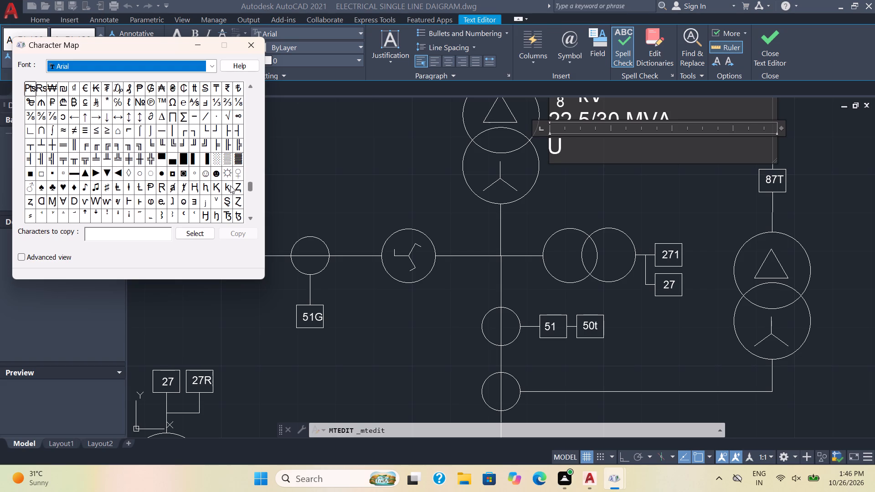
{"action": "left_click_drag", "start_coordinate": [230, 185], "coordinate": [229, 188]}
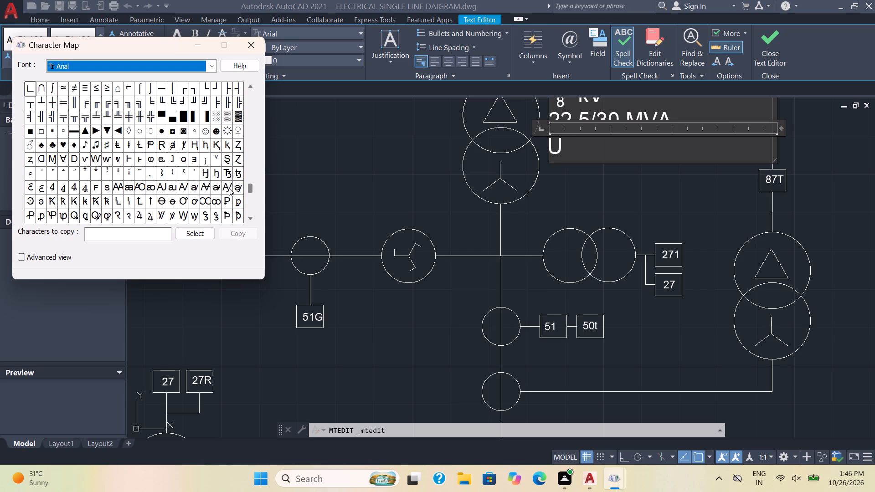
{"action": "left_click_drag", "start_coordinate": [229, 188], "coordinate": [227, 191]}
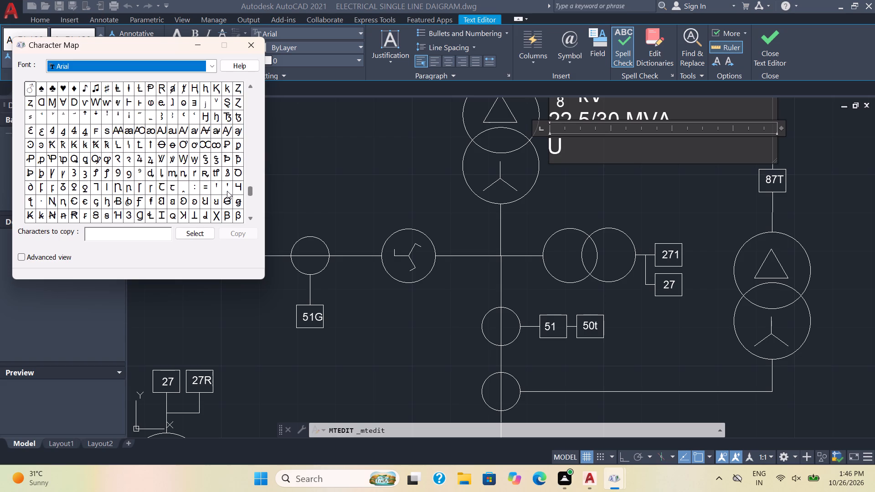
{"action": "left_click_drag", "start_coordinate": [227, 191], "coordinate": [226, 194]}
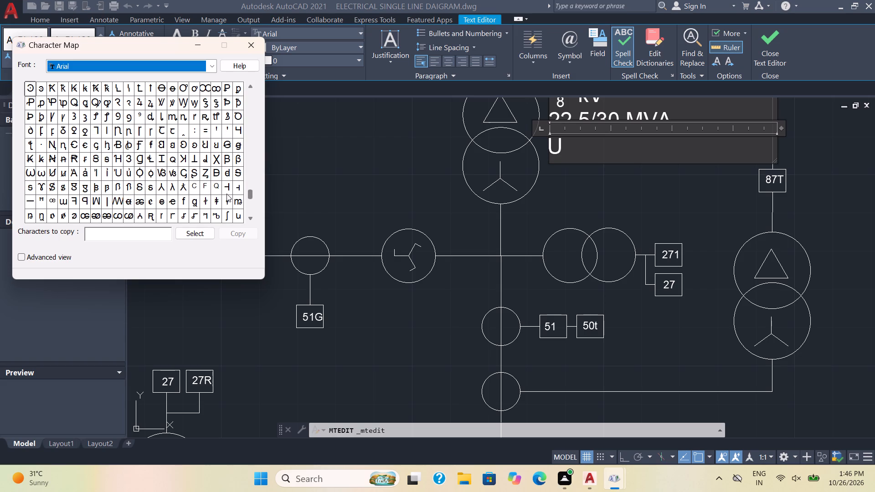
{"action": "left_click_drag", "start_coordinate": [226, 194], "coordinate": [226, 200]}
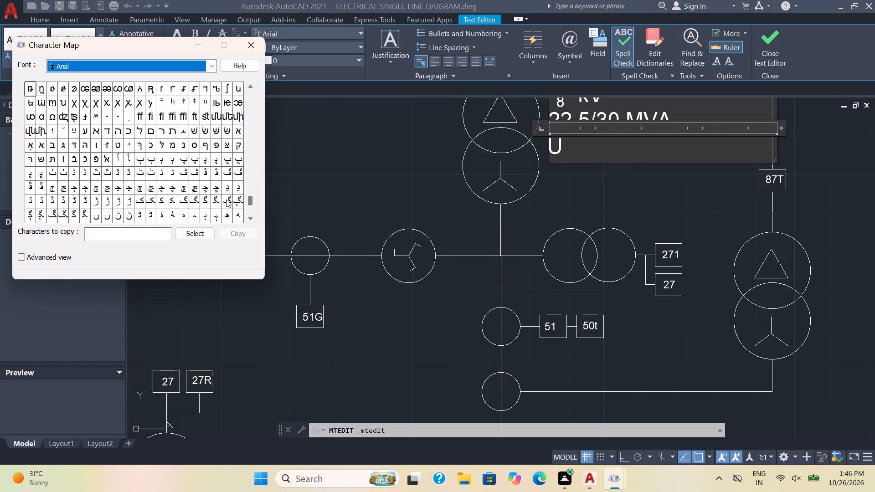
{"action": "left_click_drag", "start_coordinate": [226, 200], "coordinate": [228, 204]}
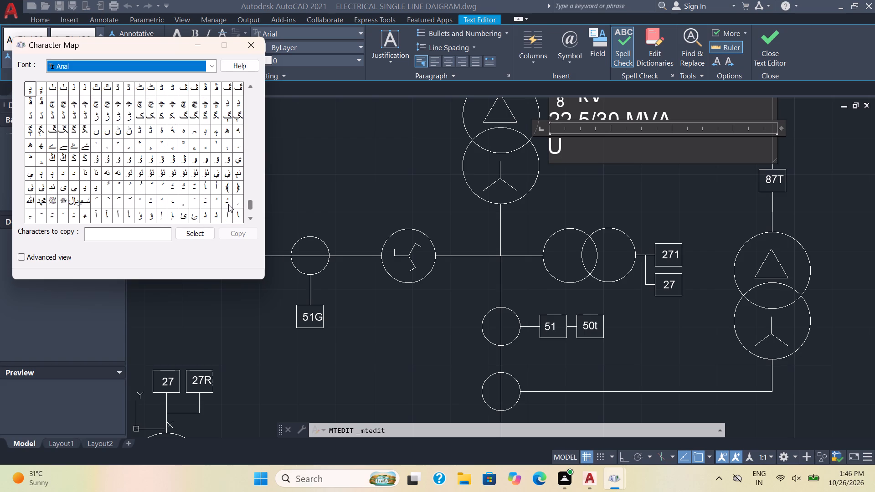
{"action": "left_click_drag", "start_coordinate": [228, 204], "coordinate": [228, 205]}
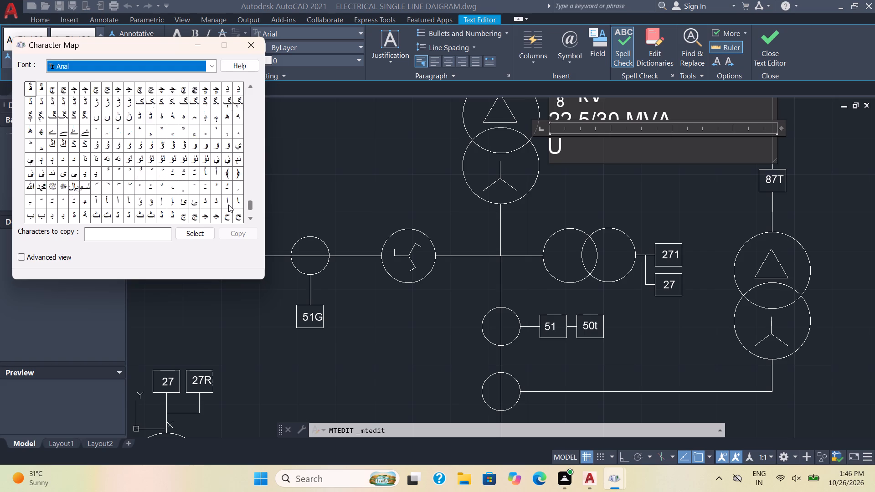
{"action": "left_click_drag", "start_coordinate": [228, 205], "coordinate": [232, 72]}
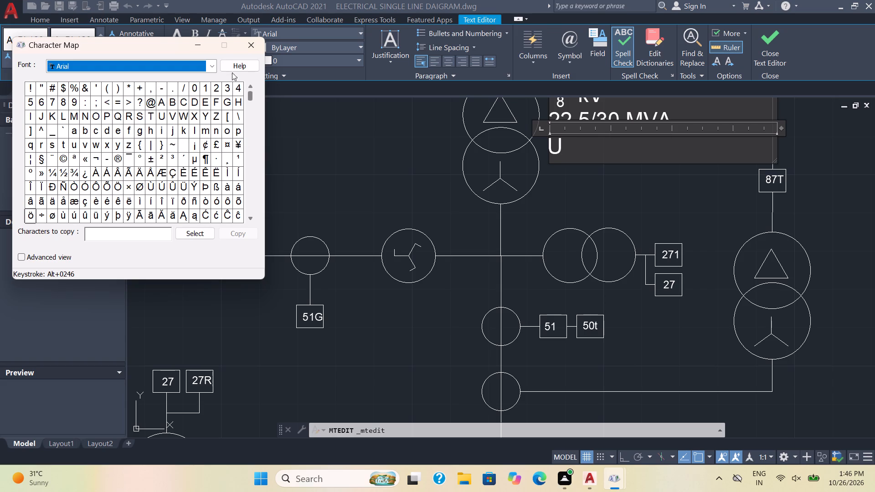
{"action": "left_click_drag", "start_coordinate": [232, 72], "coordinate": [232, 64]}
Look through Character Map's available fonts for one with a suitable symbol, and close Character Map without copying anything.
{"action": "left_click", "coordinate": [211, 63]}
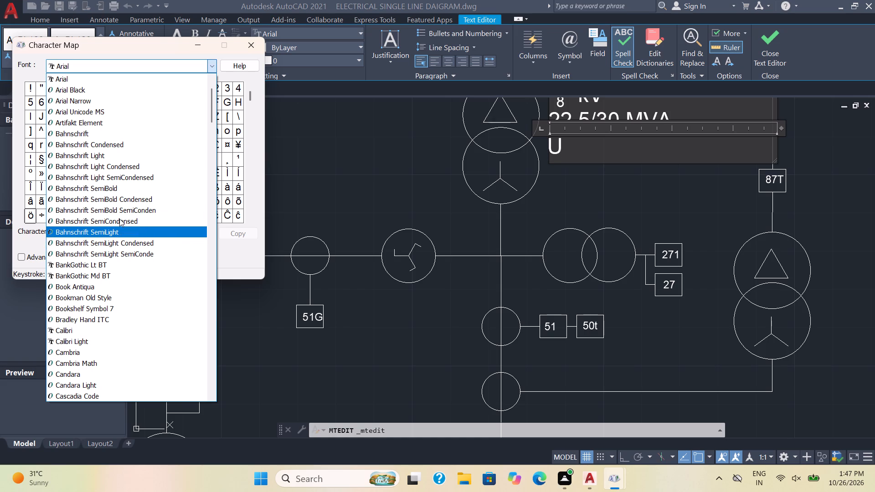
{"action": "scroll", "coordinate": [115, 291], "scroll_direction": "down", "scroll_amount": 3}
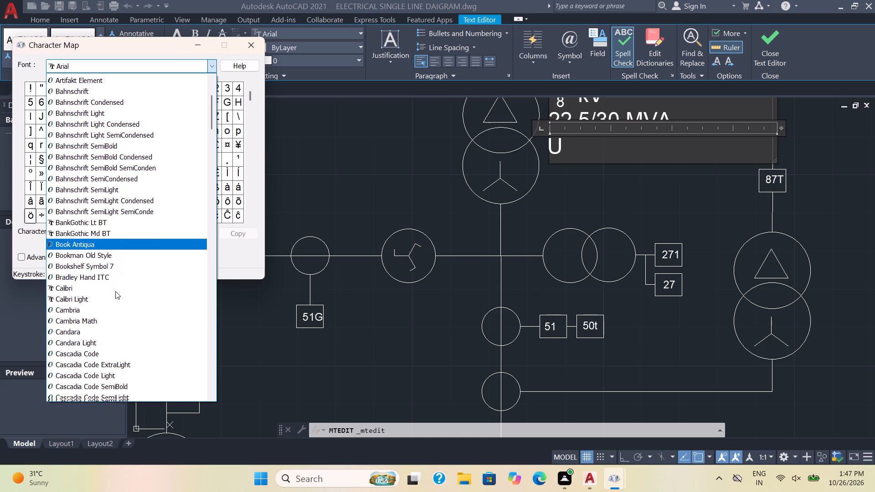
{"action": "scroll", "coordinate": [115, 291], "scroll_direction": "down", "scroll_amount": 6}
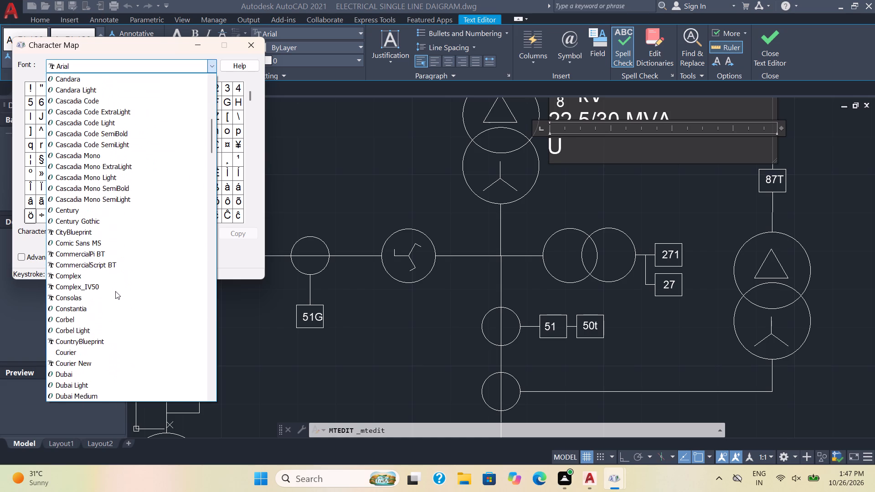
{"action": "scroll", "coordinate": [115, 291], "scroll_direction": "down", "scroll_amount": 11}
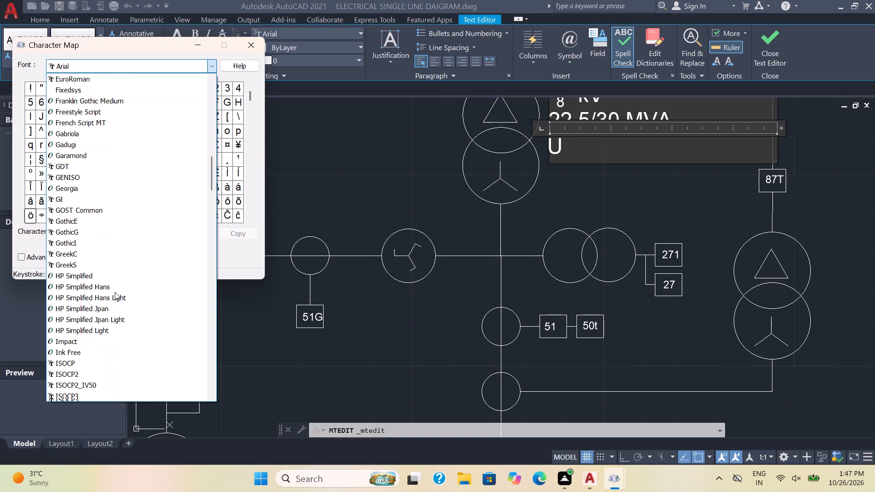
{"action": "scroll", "coordinate": [115, 292], "scroll_direction": "down", "scroll_amount": 9}
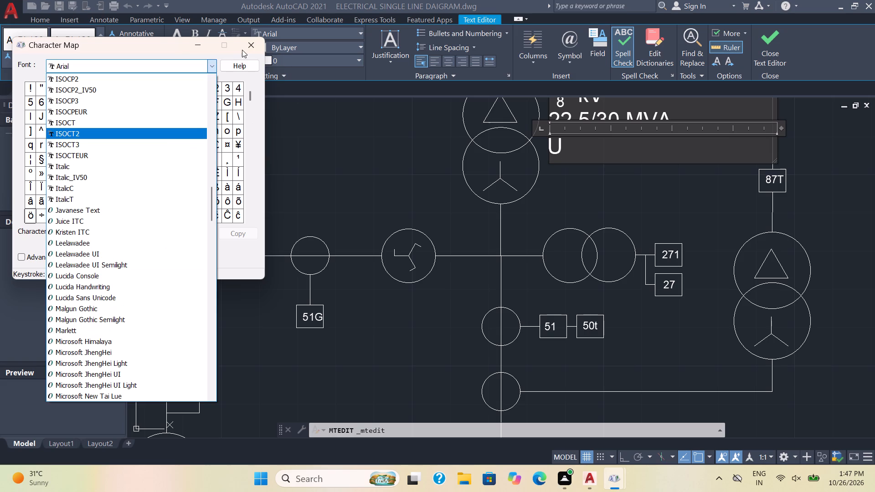
{"action": "left_click", "coordinate": [252, 45]}
{"action": "left_click", "coordinate": [252, 45]}
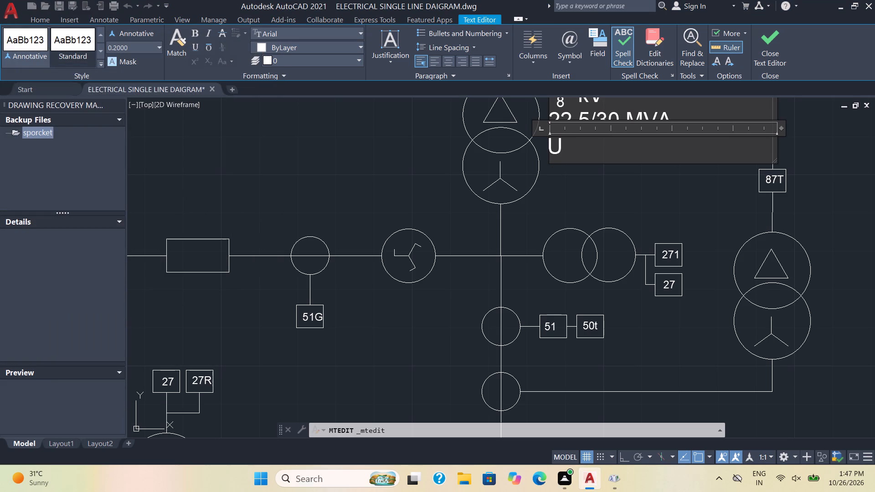
Complete the third line of the main transformer's rating text as "U =11% (30MVA)".
{"action": "key", "text": "space"}
{"action": "type", "text": "="}
{"action": "type", "text": "11"}
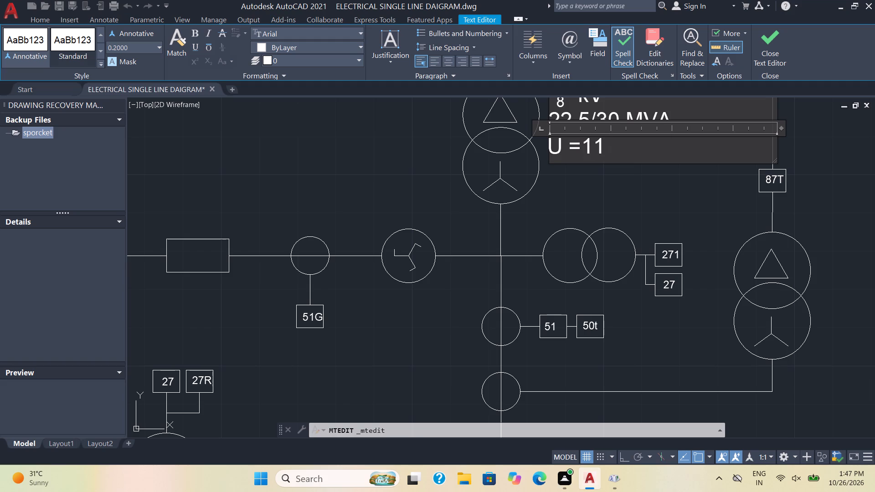
{"action": "key", "text": "shift+percent"}
{"action": "key", "text": "space"}
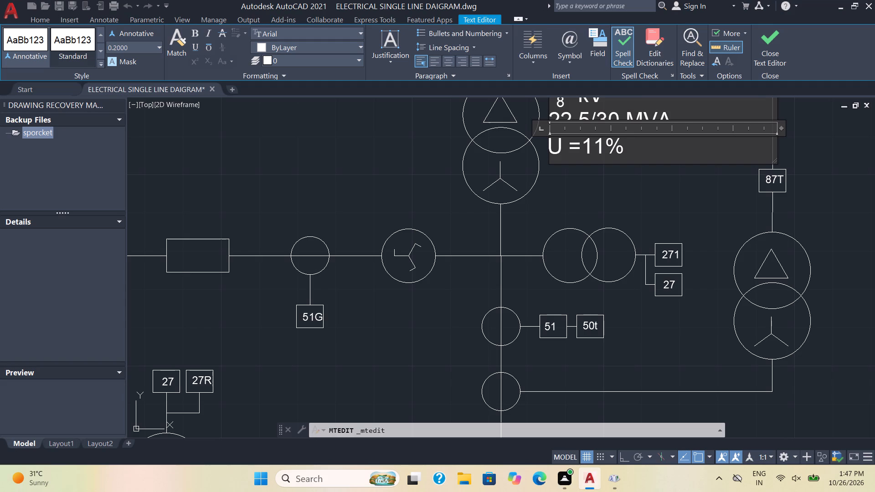
{"action": "type", "text": "()"}
{"action": "key", "text": "Left"}
{"action": "type", "text": "30"}
{"action": "type", "text": "MVA"}
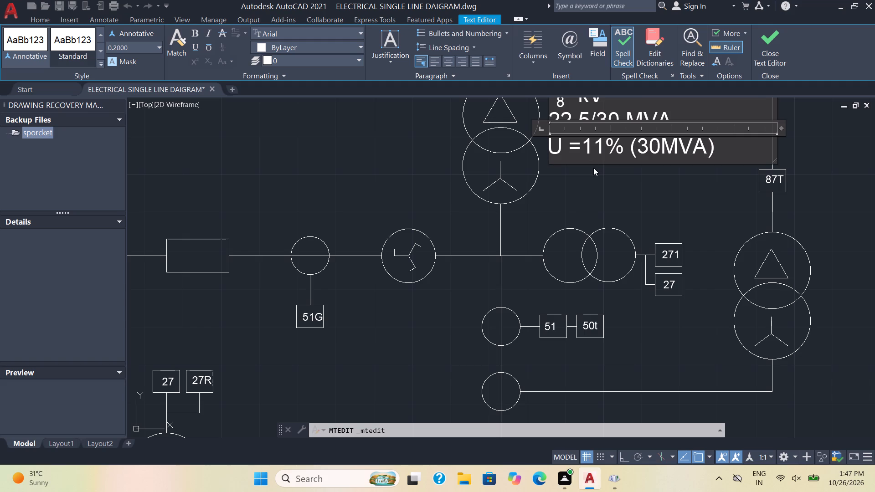
Add a fourth line reading "YD 11" to the main transformer's rating text and finish editing.
{"action": "left_click", "coordinate": [728, 141]}
{"action": "key", "text": "Return"}
{"action": "type", "text": "YD"}
{"action": "key", "text": "space"}
{"action": "type", "text": "11"}
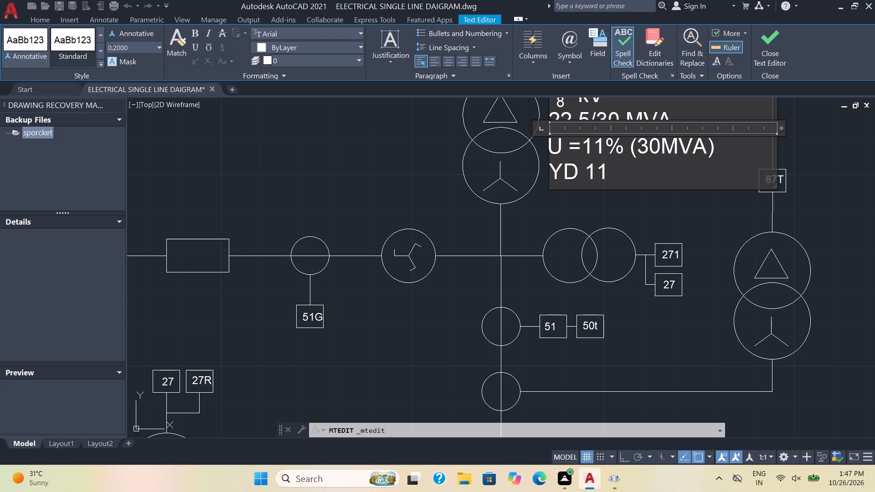
{"action": "left_click", "coordinate": [731, 211]}
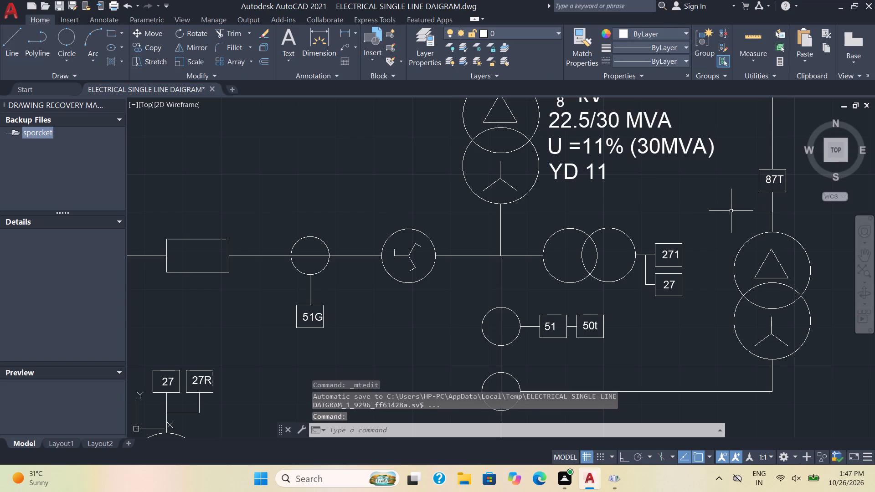
In the second motor's rating text, set the power to 4500 KW and the nominal current In to 491 A.
{"action": "scroll", "coordinate": [731, 211], "scroll_direction": "down", "scroll_amount": 2}
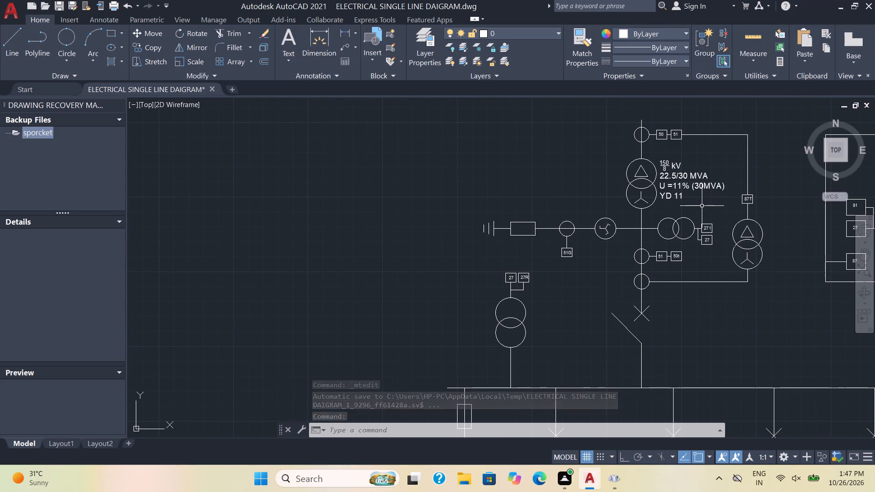
{"action": "middle_click_drag", "start_coordinate": [685, 318], "coordinate": [659, 97]}
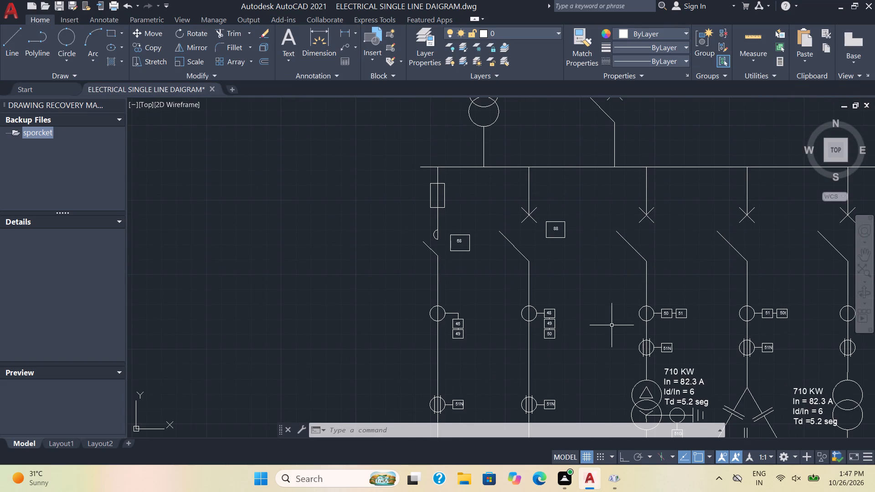
{"action": "middle_click_drag", "start_coordinate": [609, 326], "coordinate": [627, 133]}
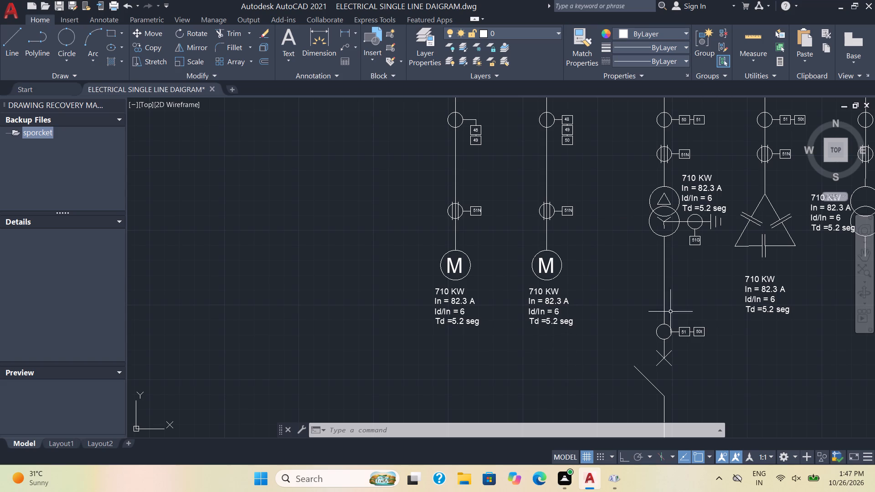
{"action": "scroll", "coordinate": [609, 269], "scroll_direction": "down", "scroll_amount": 3}
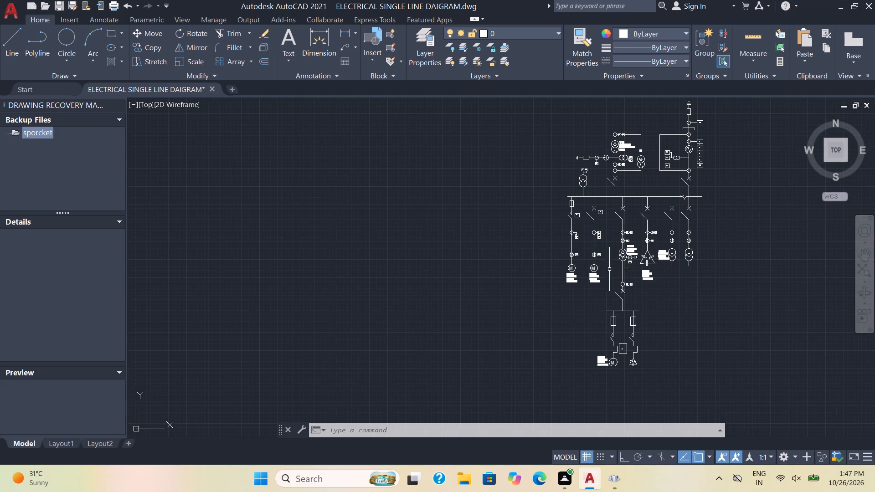
{"action": "scroll", "coordinate": [561, 300], "scroll_direction": "up", "scroll_amount": 4}
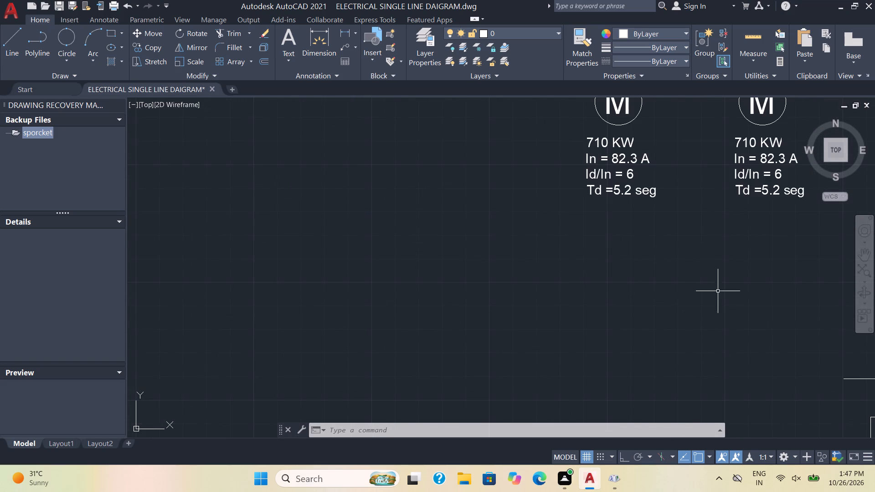
{"action": "middle_click_drag", "start_coordinate": [749, 272], "coordinate": [535, 335]}
{"action": "double_click", "coordinate": [551, 237]}
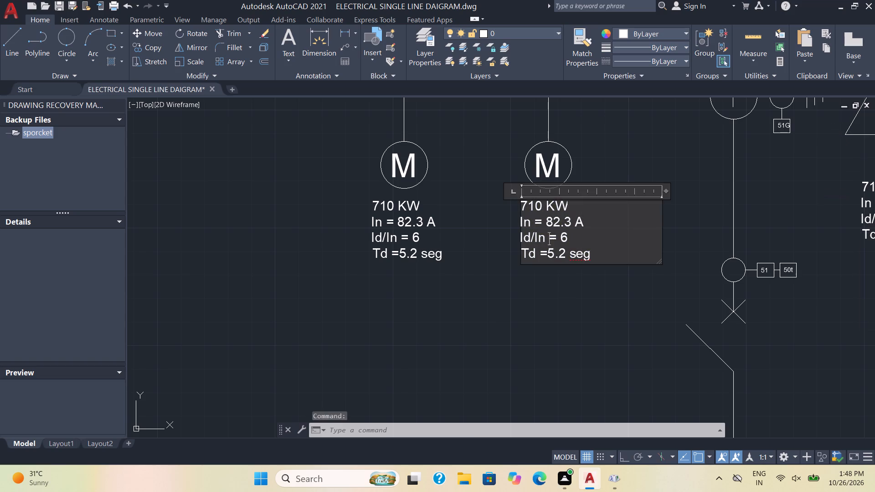
{"action": "left_click_drag", "start_coordinate": [591, 254], "coordinate": [577, 230]}
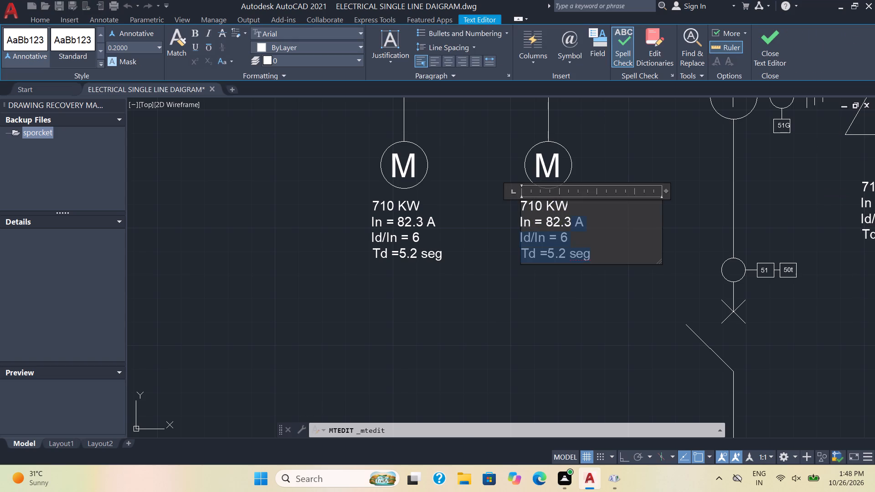
{"action": "left_click_drag", "start_coordinate": [577, 230], "coordinate": [613, 258]}
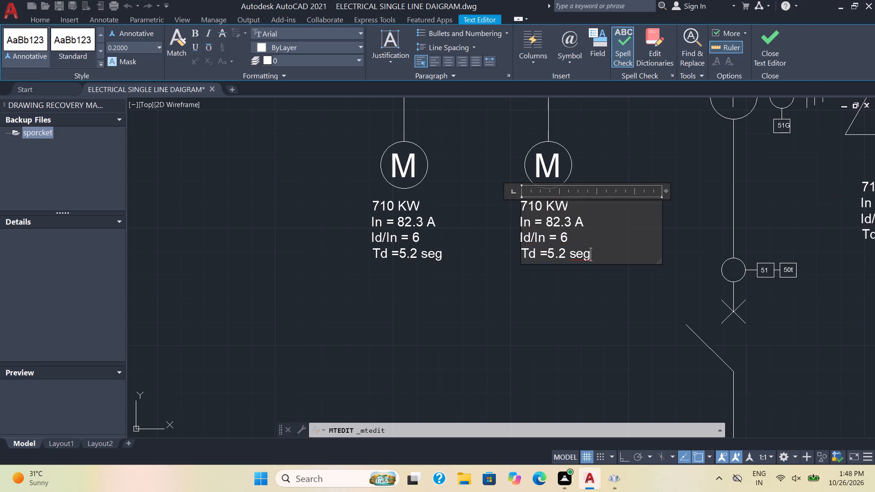
{"action": "left_click", "coordinate": [541, 205]}
{"action": "key", "text": "BackSpace"}
{"action": "key", "text": "BackSpace"}
{"action": "key", "text": "BackSpace"}
{"action": "type", "text": "4500"}
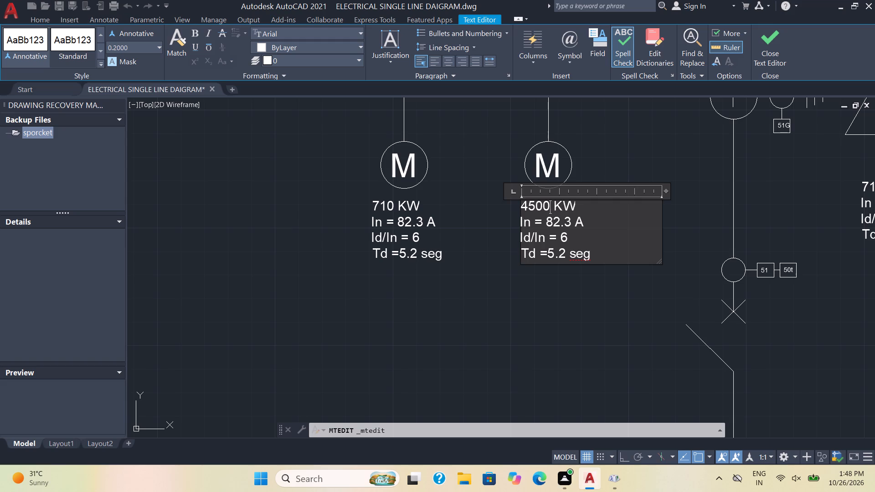
{"action": "left_click_drag", "start_coordinate": [572, 223], "coordinate": [548, 222]}
{"action": "type", "text": "491"}
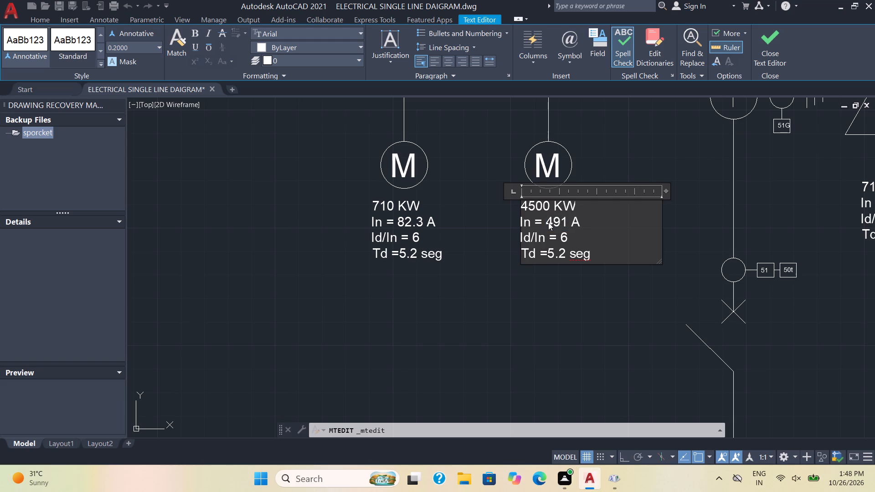
Change the third line of the second motor's rating text to "Id = 5.8 In".
{"action": "left_click", "coordinate": [581, 240]}
{"action": "left_click_drag", "start_coordinate": [547, 239], "coordinate": [533, 238]}
{"action": "key", "text": "BackSpace"}
{"action": "key", "text": "BackSpace"}
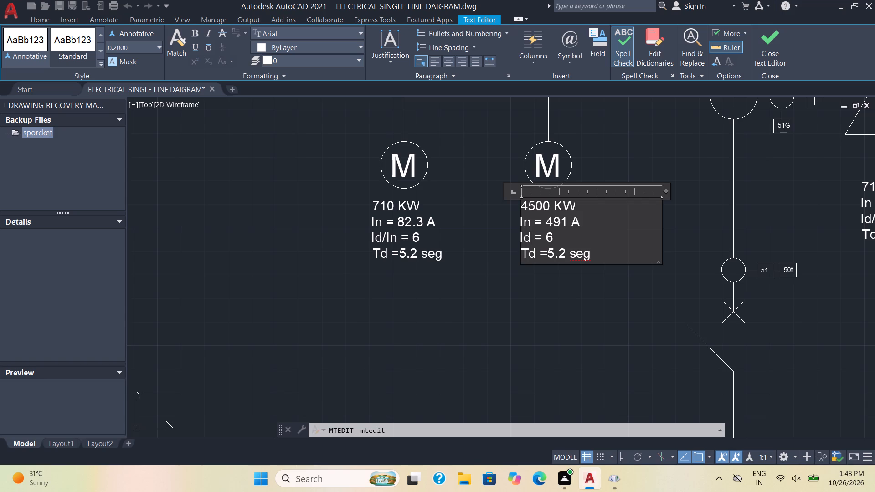
{"action": "left_click", "coordinate": [555, 233]}
{"action": "key", "text": "BackSpace"}
{"action": "key", "text": "5"}
{"action": "type", "text": ".8"}
{"action": "key", "text": "space"}
{"action": "type", "text": "I"}
{"action": "key", "text": "n"}
{"action": "key", "text": "BackSpace"}
{"action": "key", "text": "m"}
{"action": "key", "text": "BackSpace"}
{"action": "key", "text": "n"}
Set Td to 5 seg in the second motor's rating text and finish editing.
{"action": "left_click", "coordinate": [566, 253]}
{"action": "key", "text": "BackSpace"}
{"action": "key", "text": "BackSpace"}
{"action": "left_click", "coordinate": [592, 289]}
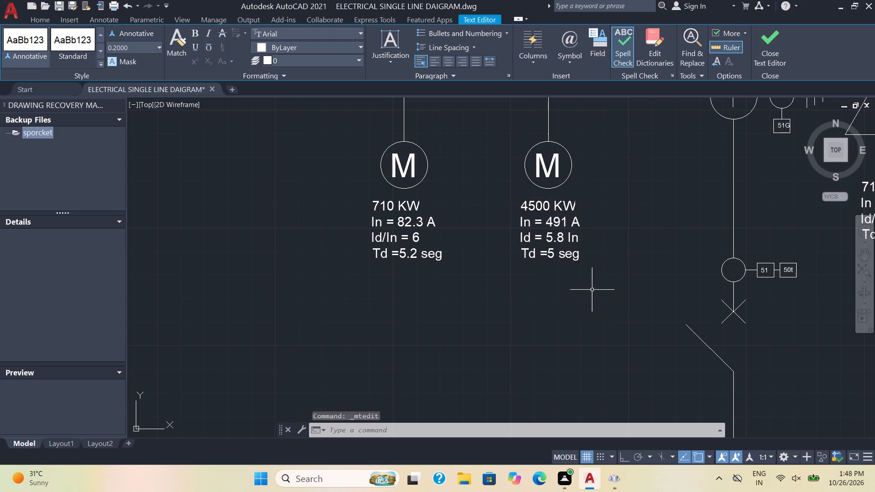
Delete the copied 710 KW rating text beside the delta-star transformer on the third feeder.
{"action": "scroll", "coordinate": [661, 242], "scroll_direction": "down", "scroll_amount": 2}
{"action": "middle_click_drag", "start_coordinate": [660, 242], "coordinate": [452, 345]}
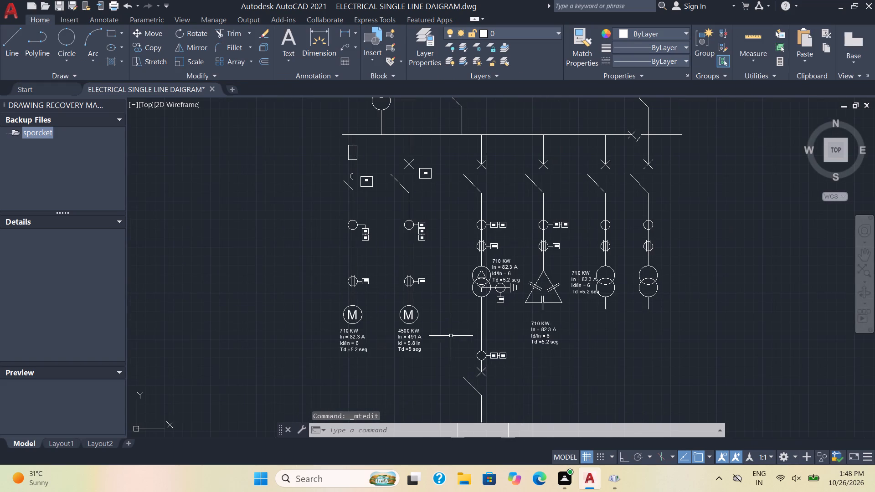
{"action": "scroll", "coordinate": [463, 330], "scroll_direction": "up", "scroll_amount": 2}
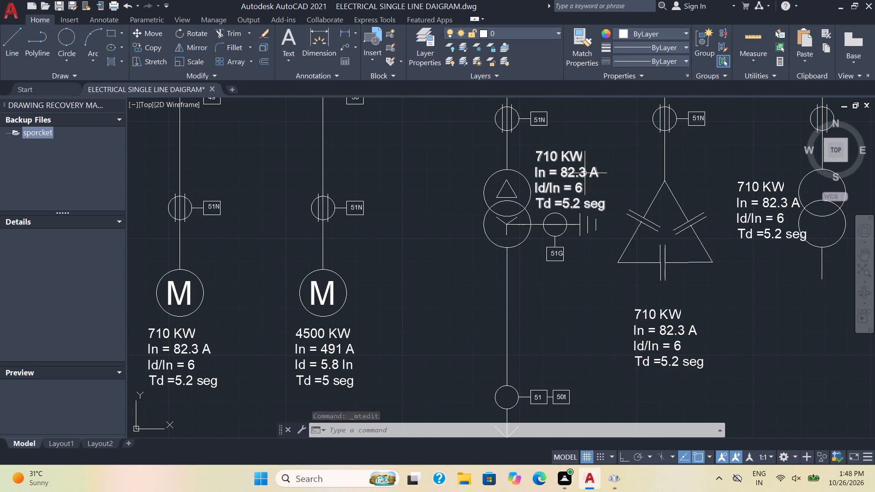
{"action": "double_click", "coordinate": [585, 173]}
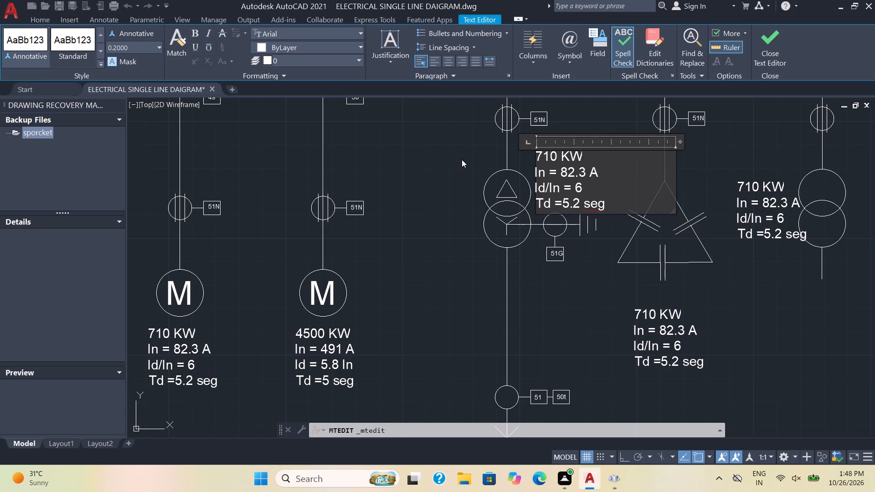
{"action": "key", "text": "Escape"}
{"action": "left_click", "coordinate": [571, 177]}
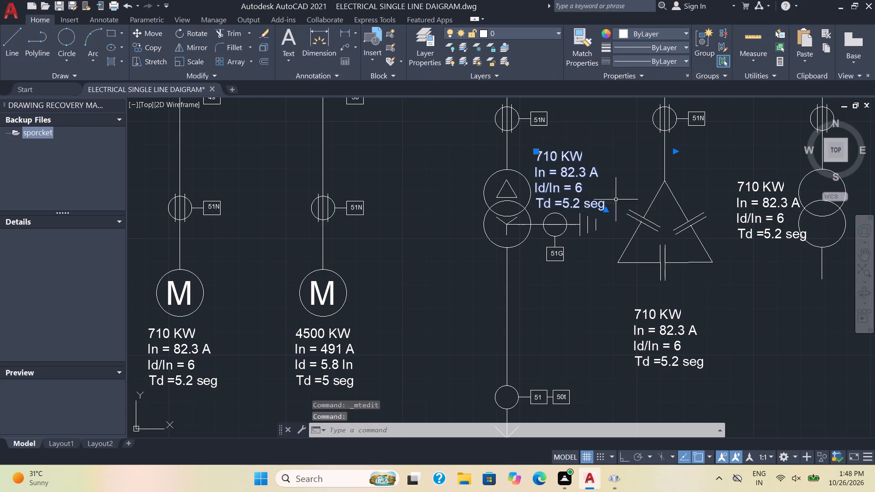
{"action": "key", "text": "Delete"}
Copy the main transformer's four-line rating text to beside the third feeder's delta-star transformer.
{"action": "scroll", "coordinate": [649, 421], "scroll_direction": "down", "scroll_amount": 1}
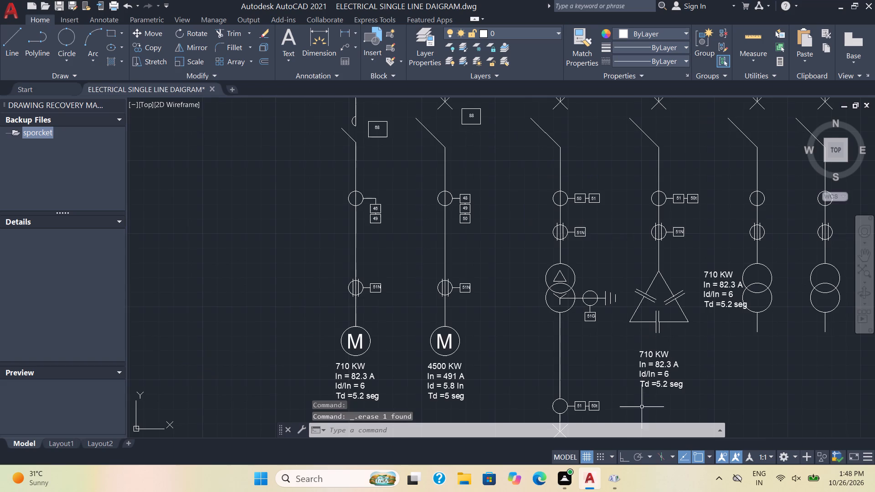
{"action": "scroll", "coordinate": [641, 323], "scroll_direction": "down", "scroll_amount": 2}
{"action": "left_click", "coordinate": [617, 140]}
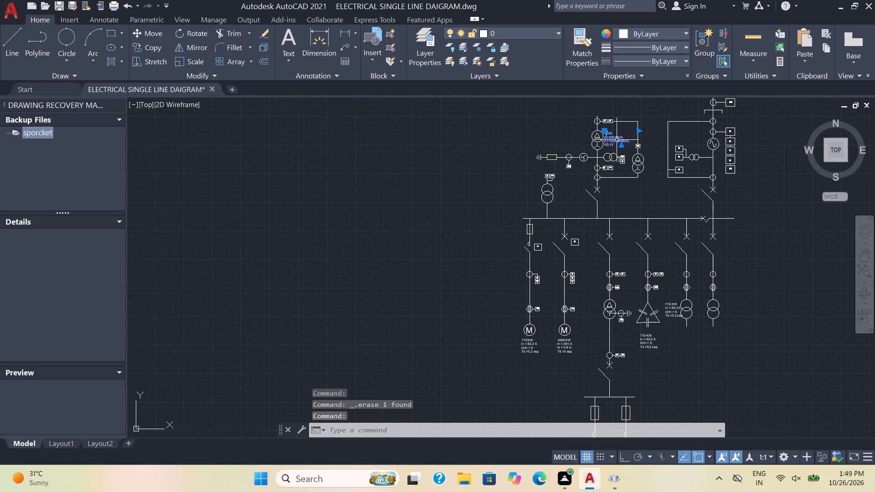
{"action": "left_click", "coordinate": [145, 43]}
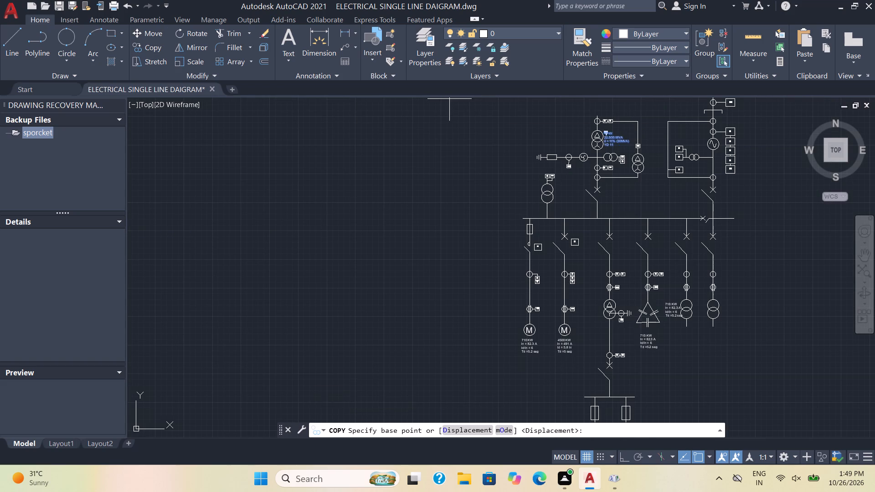
{"action": "left_click", "coordinate": [613, 142]}
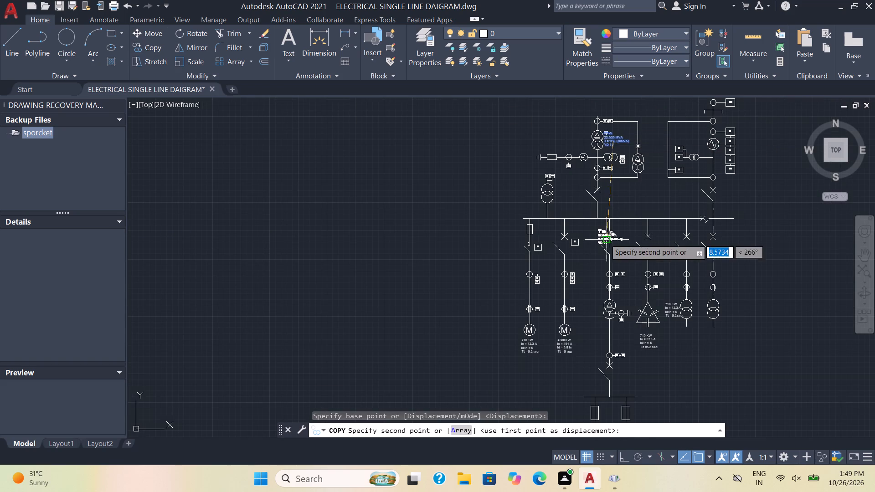
{"action": "scroll", "coordinate": [624, 295], "scroll_direction": "up", "scroll_amount": 3}
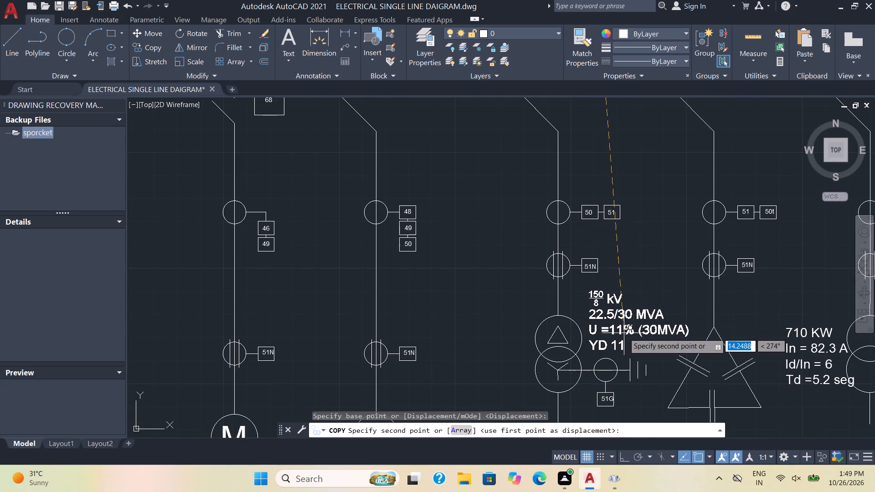
{"action": "left_click", "coordinate": [621, 336]}
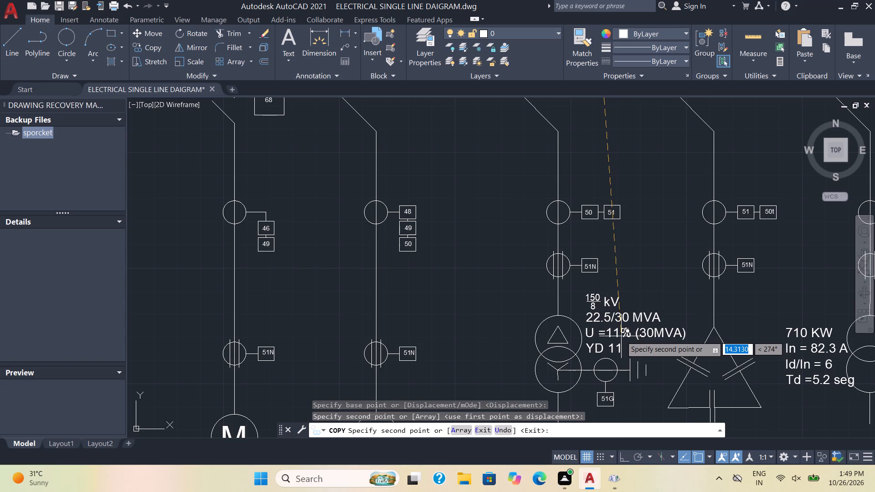
{"action": "key", "text": "Escape"}
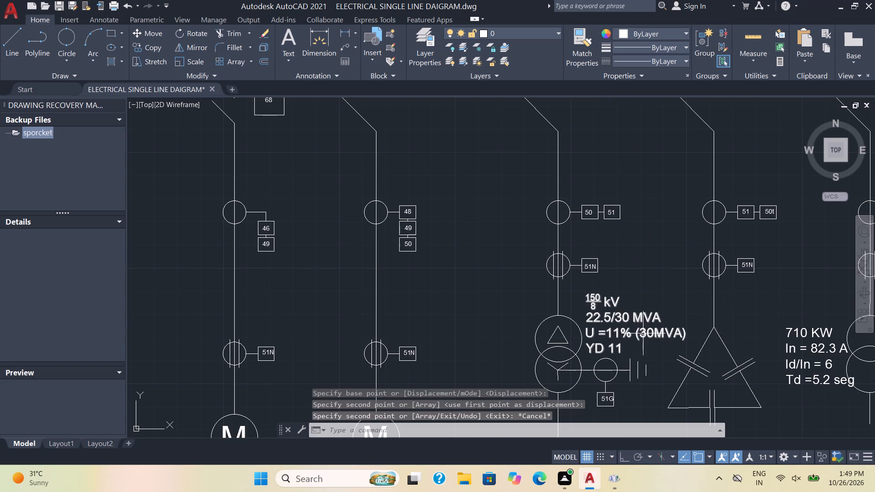
Change the first line of the third feeder transformer's rating text to "8kV/400/230V", replacing the stacked fraction.
{"action": "middle_click_drag", "start_coordinate": [642, 339], "coordinate": [615, 266]}
{"action": "scroll", "coordinate": [569, 230], "scroll_direction": "up", "scroll_amount": 2}
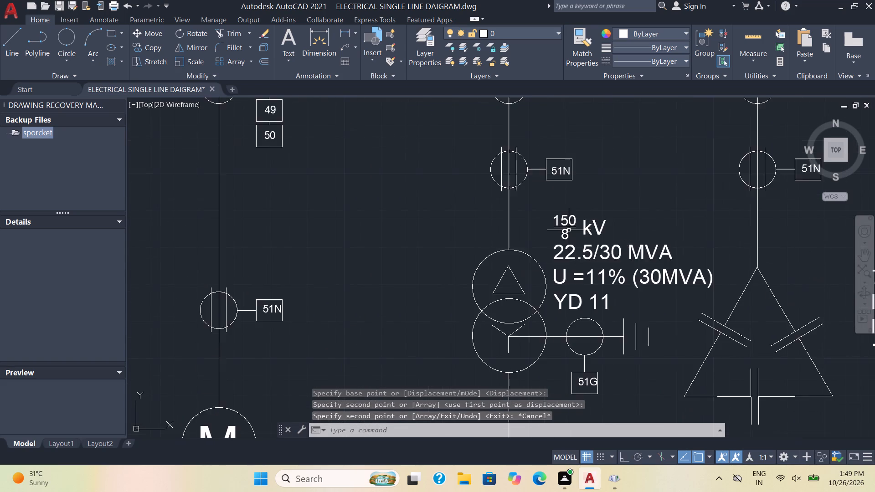
{"action": "double_click", "coordinate": [578, 226]}
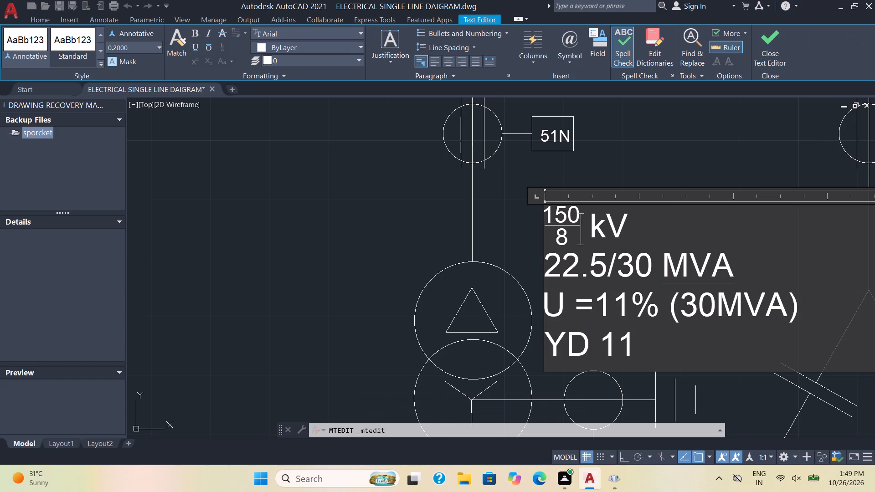
{"action": "key", "text": "BackSpace"}
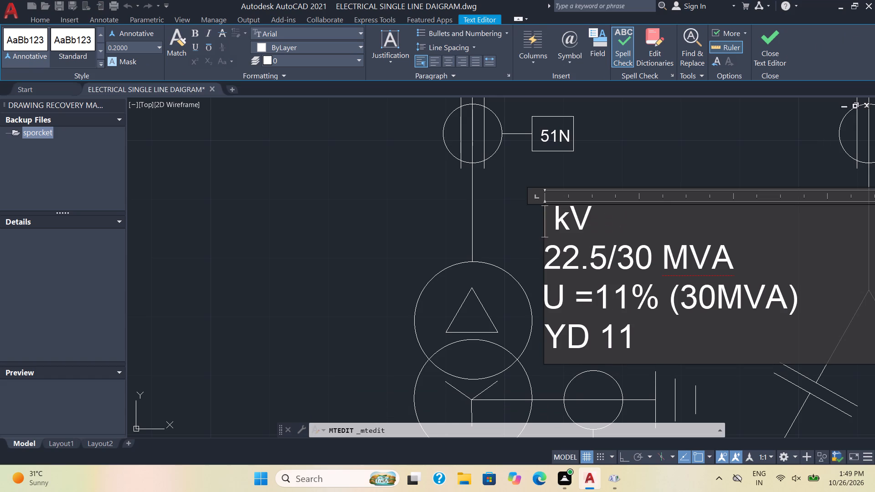
{"action": "key", "text": "8"}
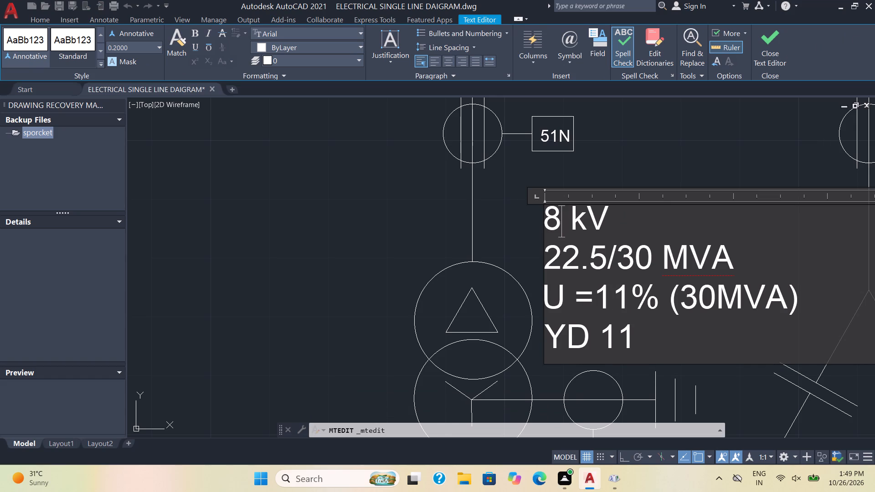
{"action": "left_click", "coordinate": [571, 224]}
{"action": "key", "text": "BackSpace"}
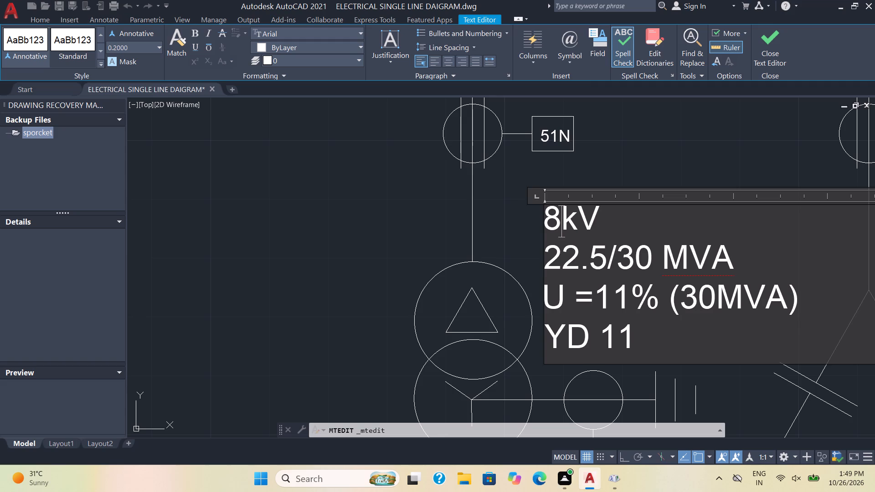
{"action": "key", "text": "Right"}
{"action": "key", "text": "Right"}
{"action": "key", "text": "slash"}
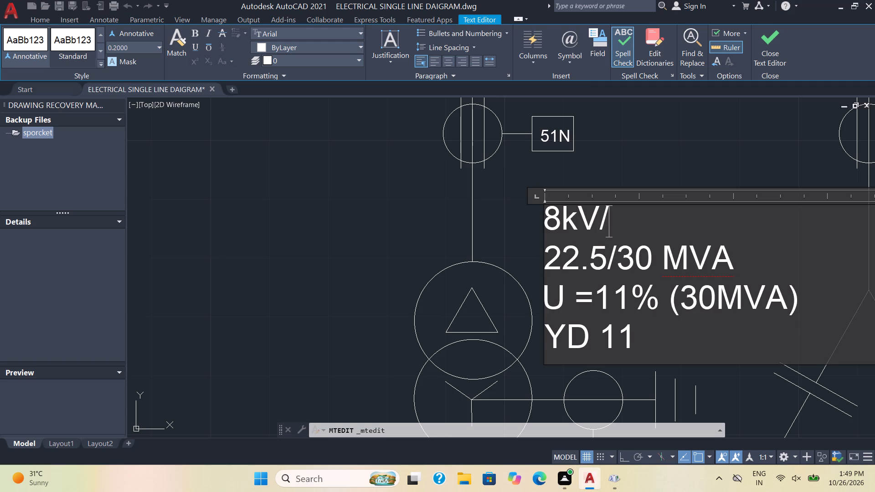
{"action": "type", "text": "400"}
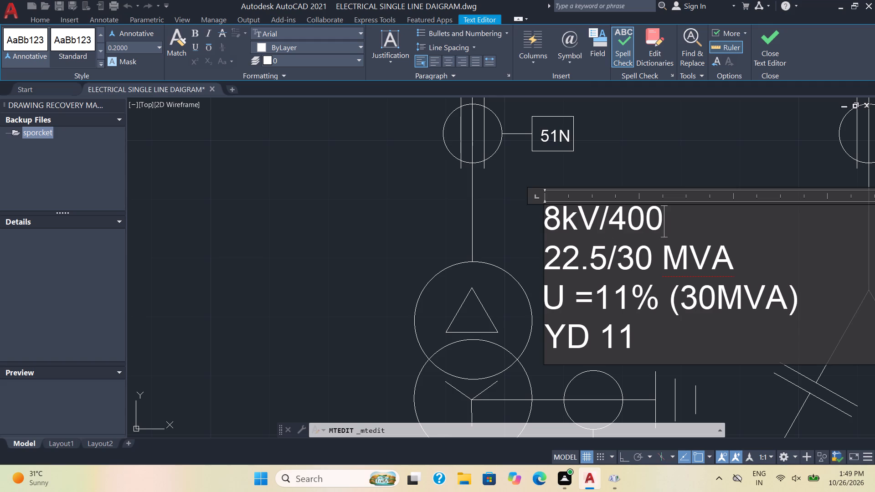
{"action": "key", "text": "slash"}
{"action": "type", "text": "230"}
{"action": "key", "text": "v"}
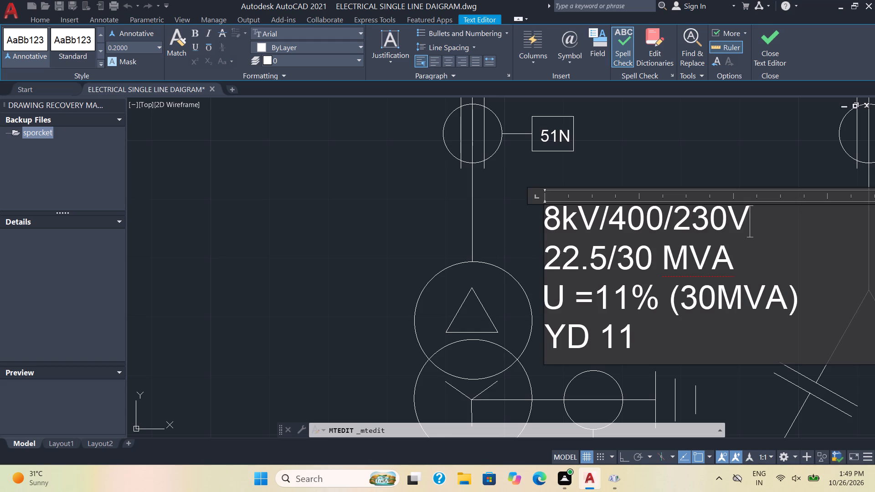
Change the second line of the third feeder transformer's rating text to "2500kVA".
{"action": "left_click", "coordinate": [607, 261]}
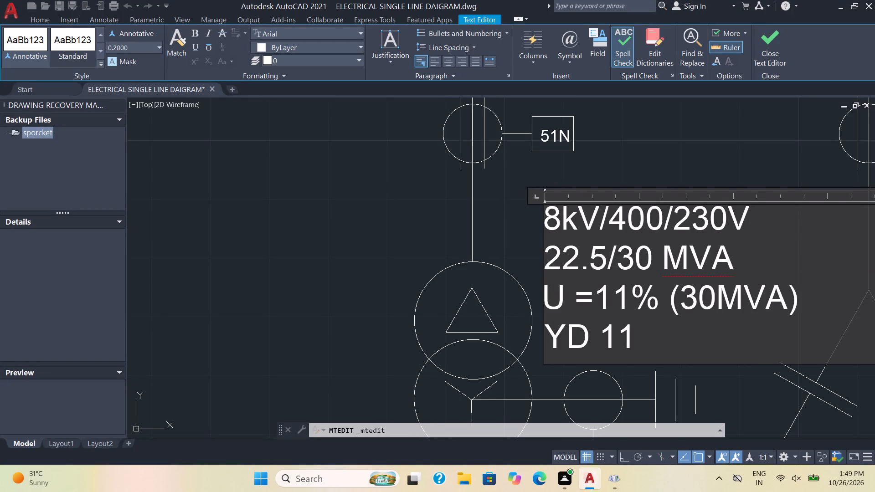
{"action": "left_click_drag", "start_coordinate": [689, 264], "coordinate": [633, 266]}
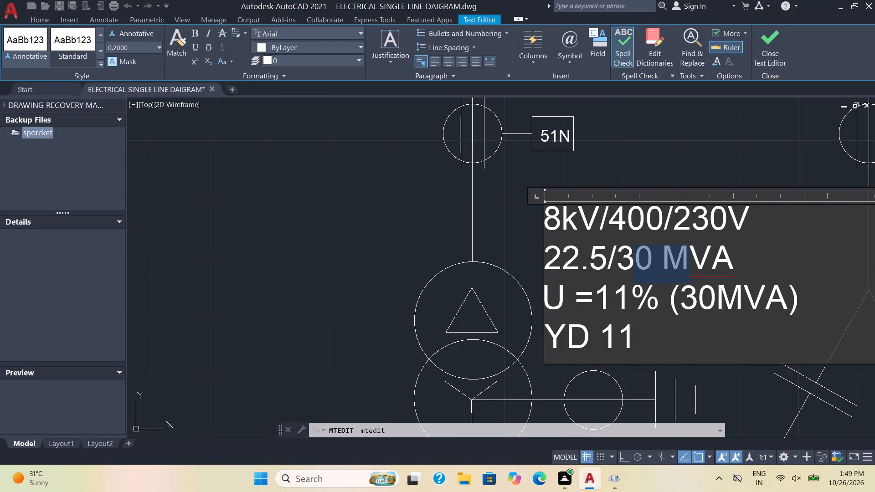
{"action": "left_click_drag", "start_coordinate": [633, 266], "coordinate": [550, 254]}
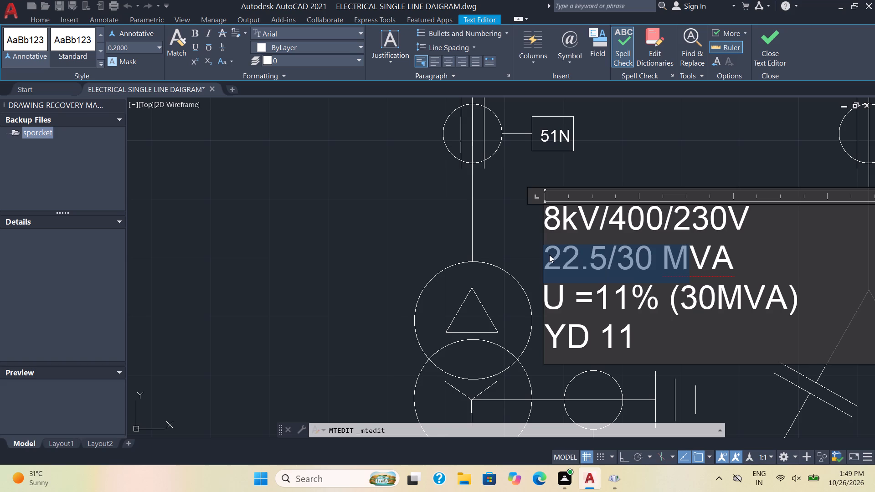
{"action": "type", "text": "2500"}
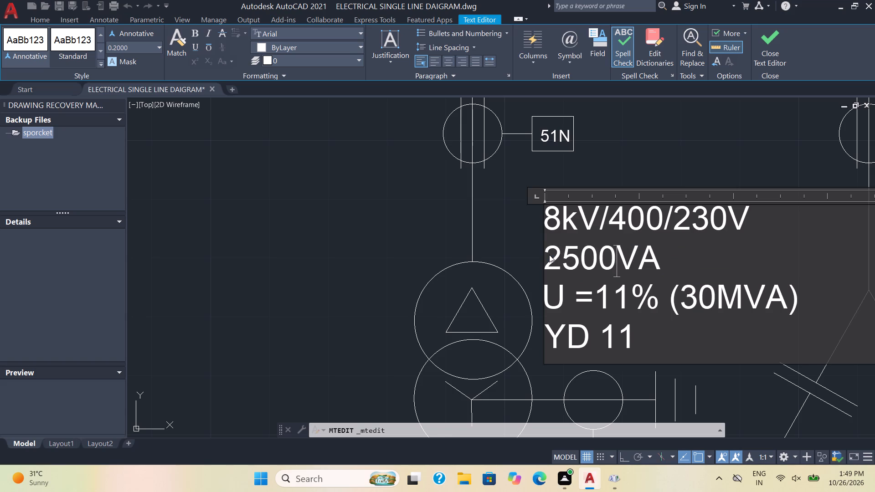
{"action": "key", "text": "grave"}
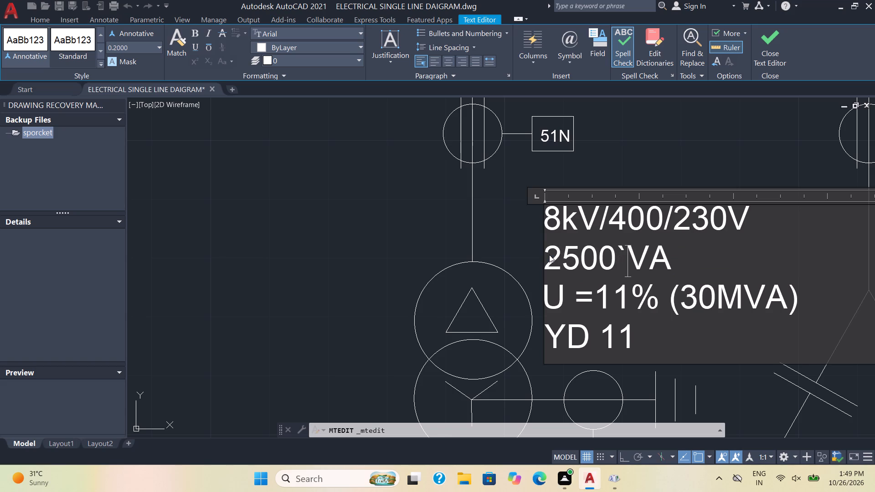
{"action": "key", "text": "o"}
{"action": "key", "text": "BackSpace"}
{"action": "key", "text": "BackSpace"}
{"action": "key", "text": "shift+k"}
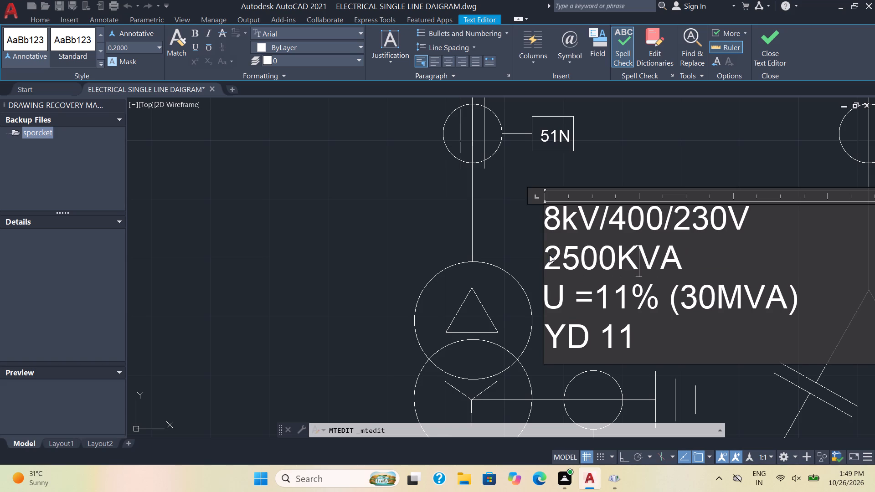
{"action": "key", "text": "BackSpace"}
{"action": "key", "text": "k"}
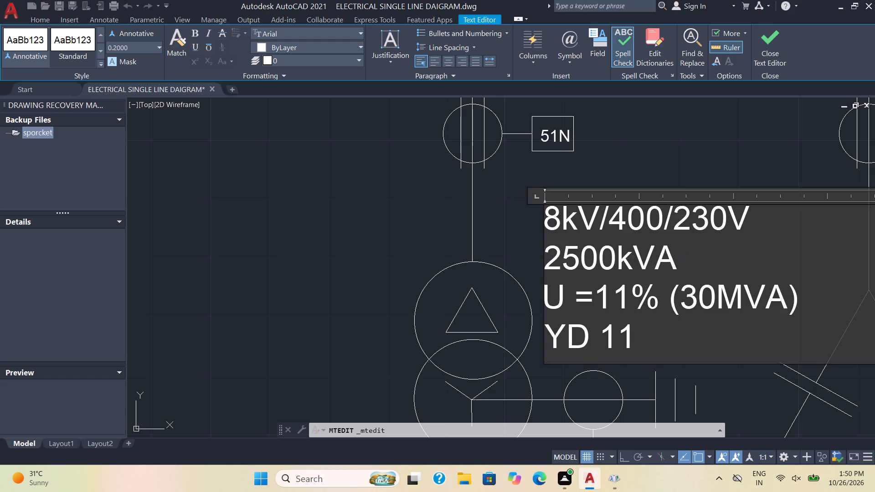
Change the third line of the transformer's rating text to "U =7.5%", removing the bracketed MVA note and keeping the vector group on its own line.
{"action": "left_click_drag", "start_coordinate": [808, 300], "coordinate": [669, 297]}
{"action": "key", "text": "BackSpace"}
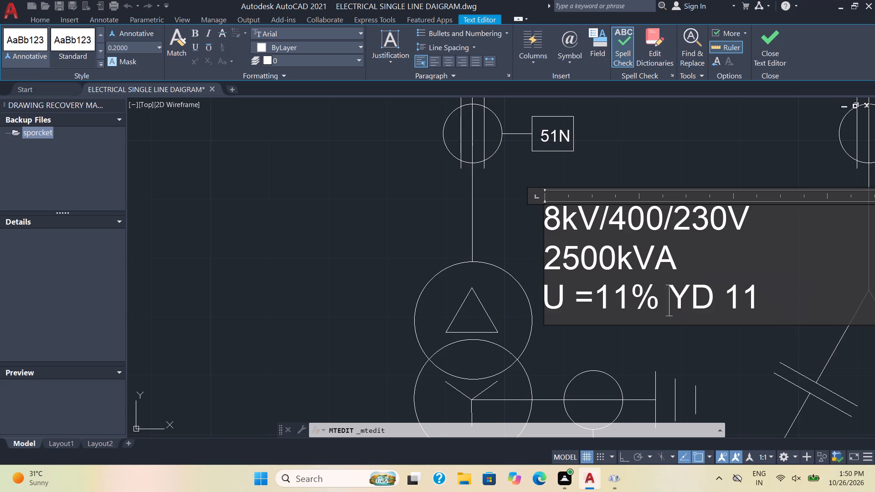
{"action": "left_click", "coordinate": [630, 295]}
{"action": "key", "text": "BackSpace"}
{"action": "key", "text": "BackSpace"}
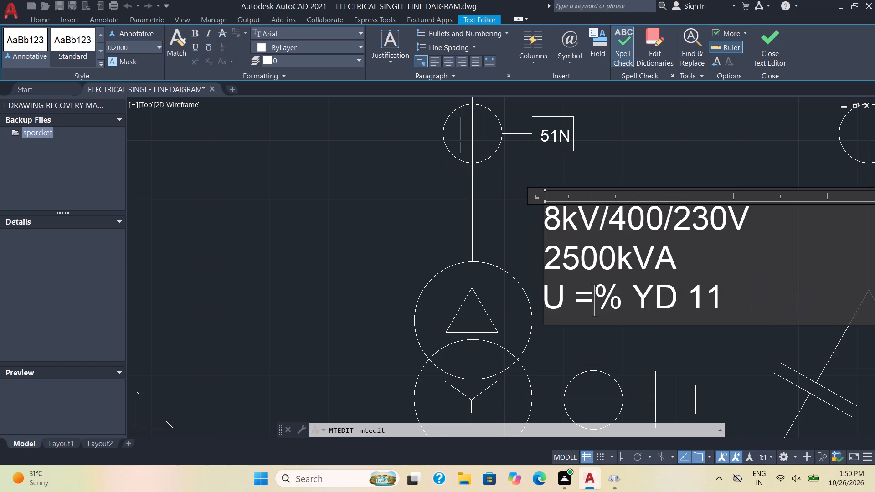
{"action": "key", "text": "7"}
{"action": "key", "text": "period"}
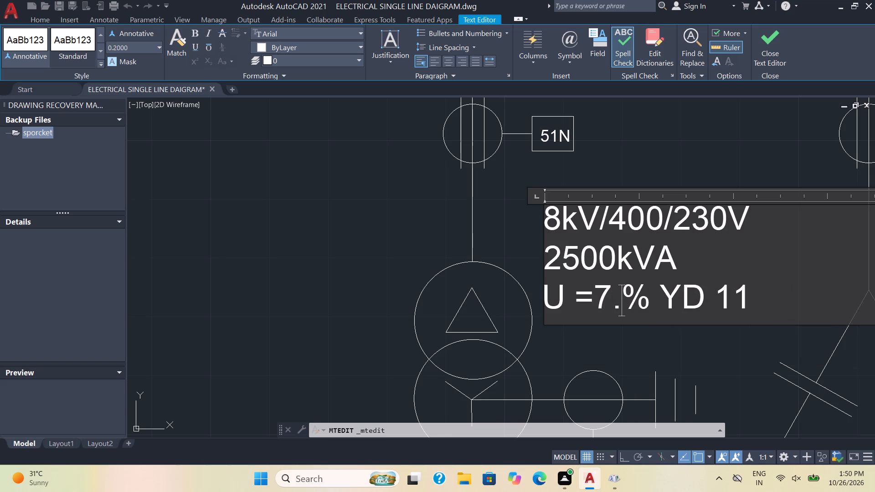
{"action": "key", "text": "5"}
{"action": "left_click", "coordinate": [679, 304]}
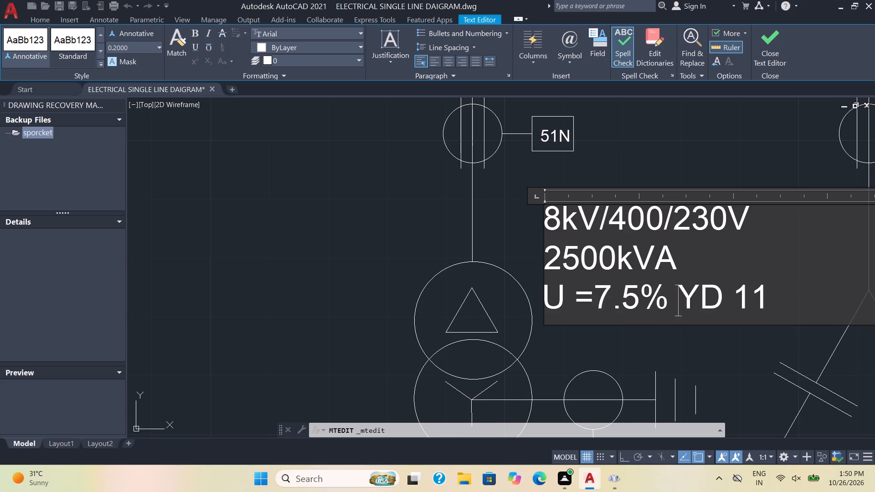
{"action": "key", "text": "Return"}
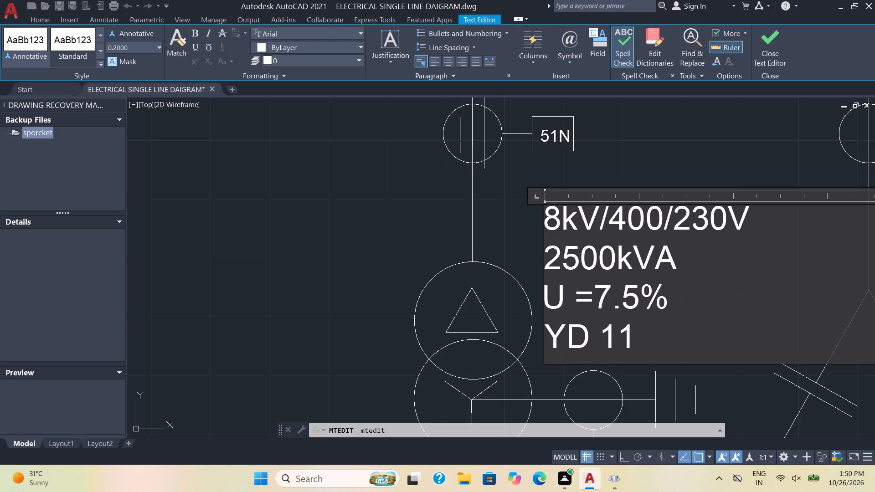
Change the vector group in the third feeder transformer's rating text to "DY 11" and finish editing.
{"action": "left_click", "coordinate": [597, 333]}
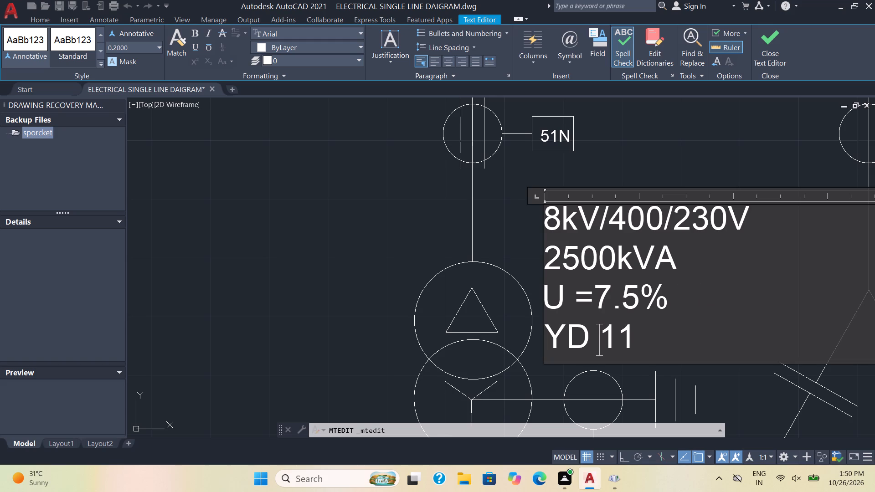
{"action": "left_click", "coordinate": [591, 338]}
{"action": "key", "text": "BackSpace"}
{"action": "key", "text": "Left"}
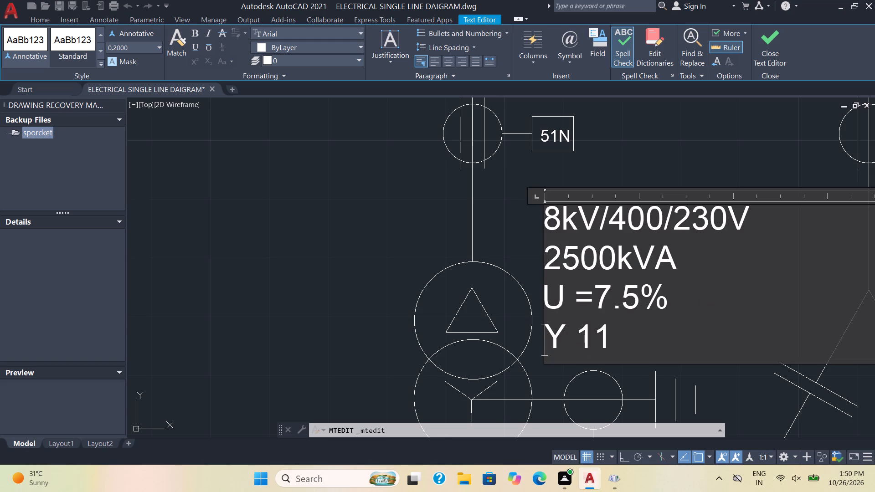
{"action": "key", "text": "d"}
{"action": "left_click", "coordinate": [728, 397]}
Set the first line of the rating text beside the fifth feeder's transformer to "400 KW".
{"action": "scroll", "coordinate": [721, 346], "scroll_direction": "down", "scroll_amount": 3}
{"action": "middle_click_drag", "start_coordinate": [728, 360], "coordinate": [520, 266]}
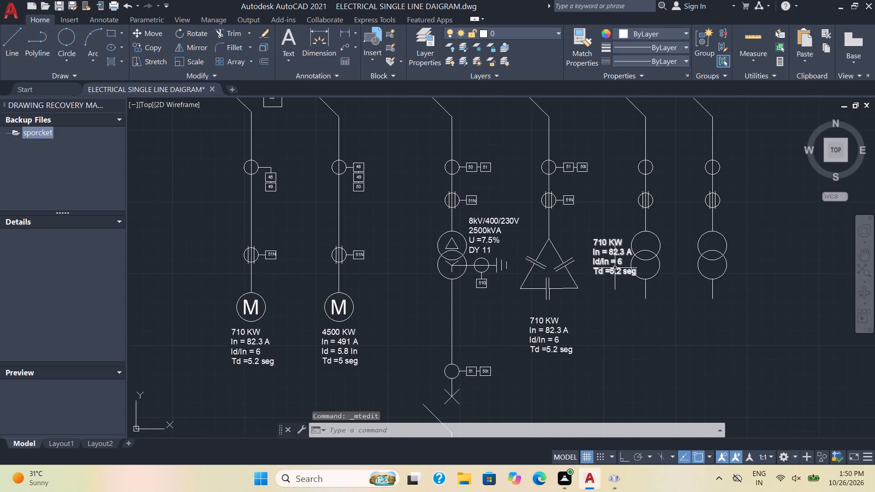
{"action": "scroll", "coordinate": [615, 268], "scroll_direction": "up", "scroll_amount": 3}
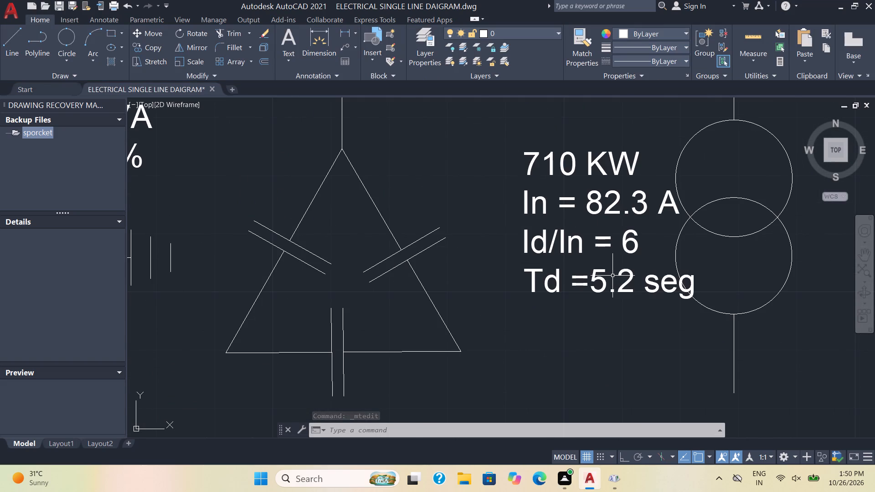
{"action": "scroll", "coordinate": [612, 276], "scroll_direction": "down", "scroll_amount": 1}
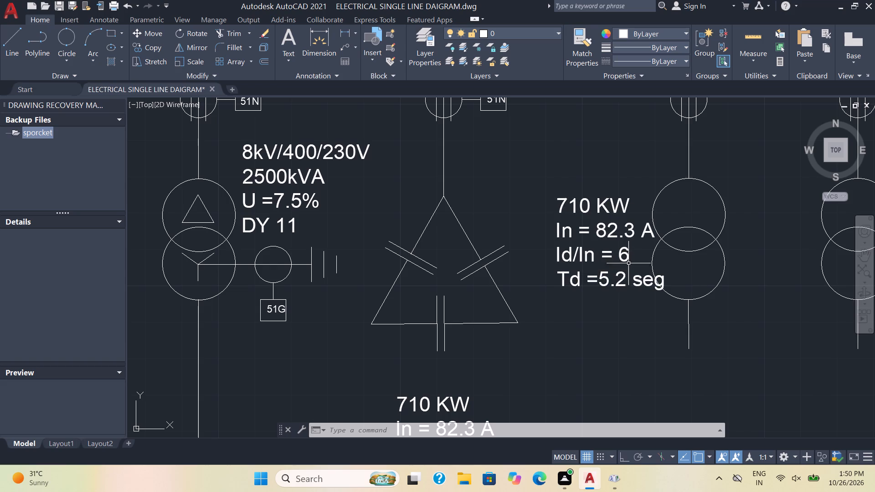
{"action": "double_click", "coordinate": [617, 256]}
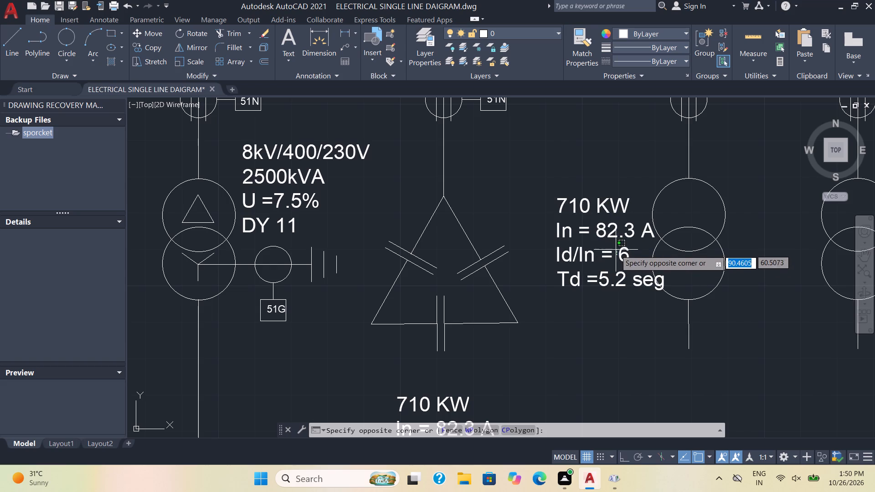
{"action": "double_click", "coordinate": [623, 256]}
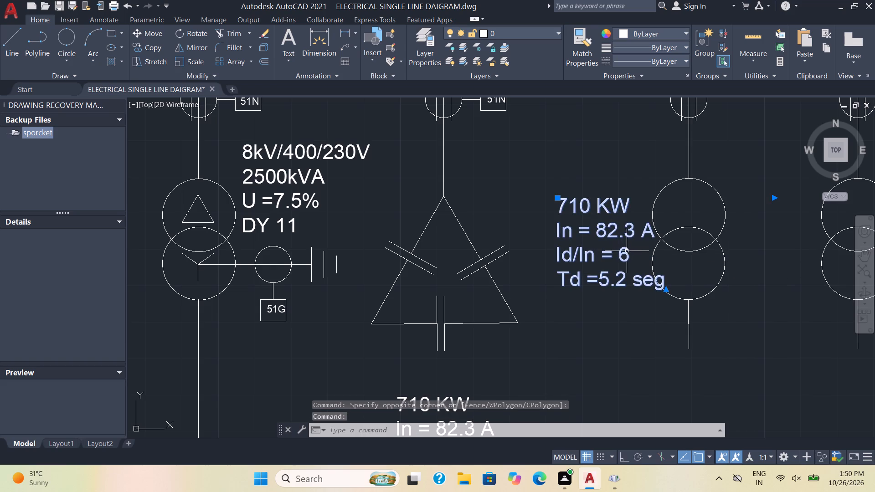
{"action": "double_click", "coordinate": [624, 254]}
{"action": "left_click", "coordinate": [588, 203]}
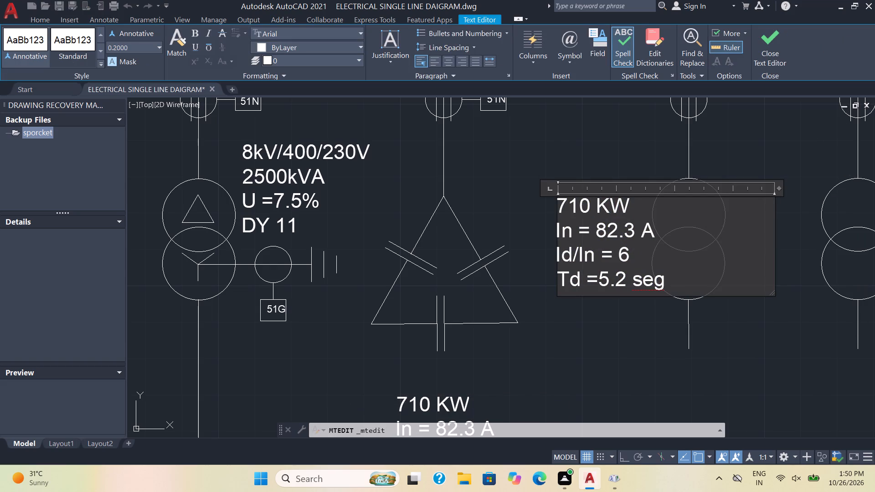
{"action": "key", "text": "BackSpace"}
{"action": "key", "text": "BackSpace"}
{"action": "key", "text": "BackSpace"}
{"action": "type", "text": "400"}
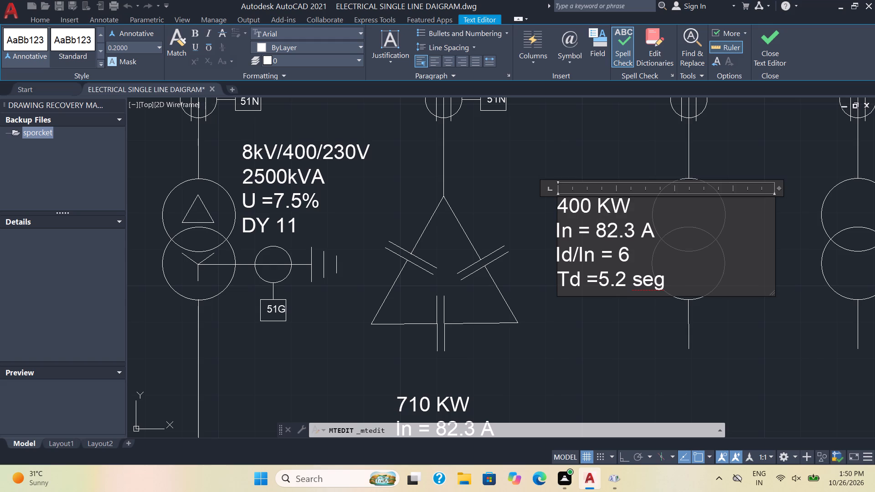
Replace the lines below "400 KW" in the fifth feeder transformer's rating text with "Ucc = 4%" and finish editing.
{"action": "left_click_drag", "start_coordinate": [671, 287], "coordinate": [638, 275]}
{"action": "left_click_drag", "start_coordinate": [638, 275], "coordinate": [550, 223]}
{"action": "key", "text": "BackSpace"}
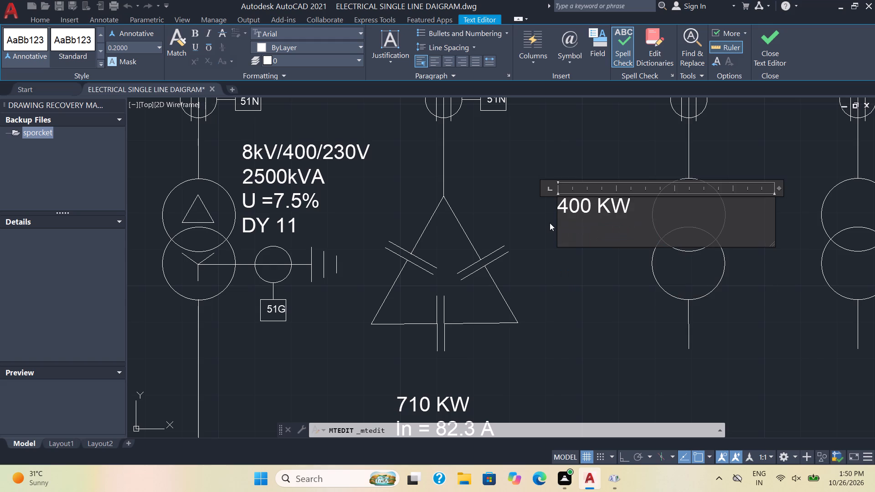
{"action": "key", "text": "u"}
{"action": "type", "text": "cc"}
{"action": "key", "text": "space"}
{"action": "type", "text": "="}
{"action": "key", "text": "space"}
{"action": "key", "text": "4"}
{"action": "key", "text": "shift+percent"}
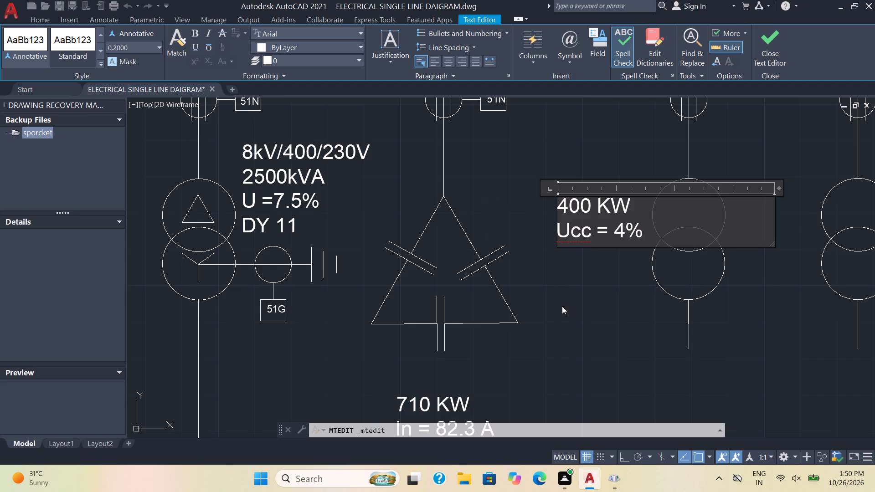
{"action": "left_click", "coordinate": [562, 306]}
Change the first line of the rating text below the fourth feeder's delta capacitor symbol to "2000 kVA".
{"action": "scroll", "coordinate": [584, 319], "scroll_direction": "down", "scroll_amount": 2}
{"action": "middle_click_drag", "start_coordinate": [594, 345], "coordinate": [581, 245]}
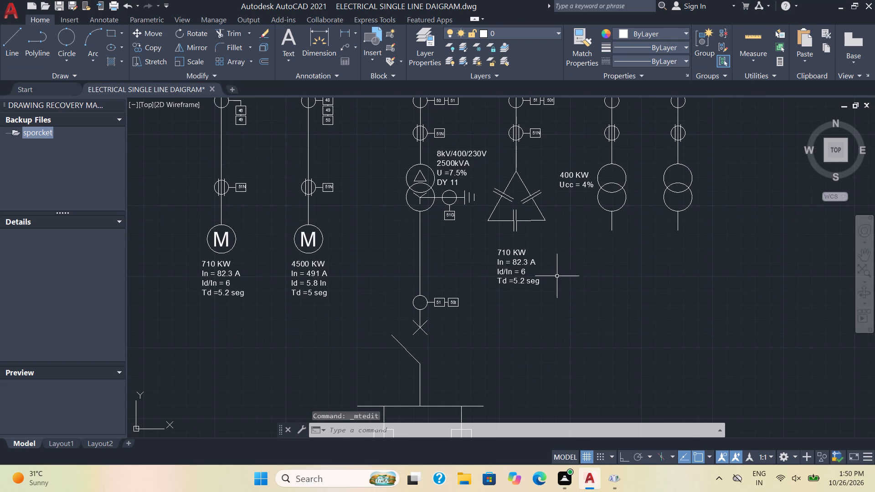
{"action": "scroll", "coordinate": [551, 287], "scroll_direction": "up", "scroll_amount": 1}
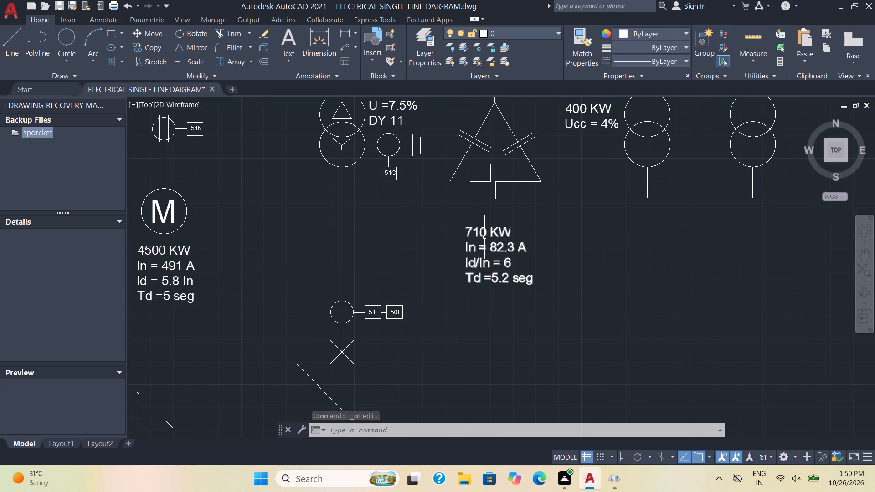
{"action": "double_click", "coordinate": [485, 236]}
{"action": "left_click", "coordinate": [485, 236]}
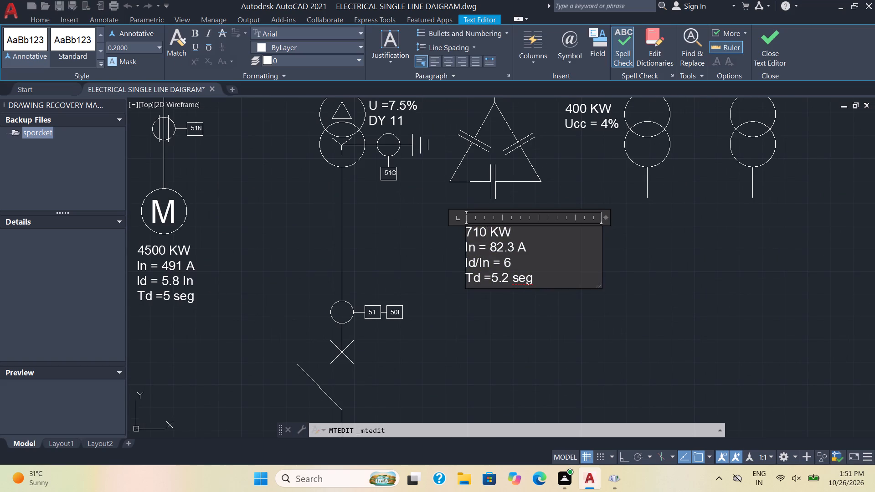
{"action": "key", "text": "BackSpace"}
{"action": "key", "text": "BackSpace"}
{"action": "key", "text": "BackSpace"}
{"action": "type", "text": "200"}
{"action": "key", "text": "0"}
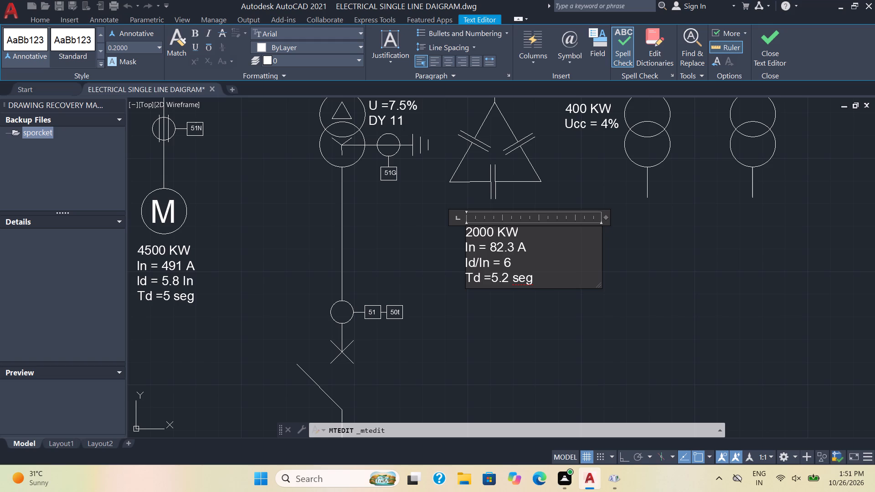
{"action": "left_click", "coordinate": [519, 232]}
{"action": "key", "text": "BackSpace"}
{"action": "key", "text": "v"}
{"action": "key", "text": "a"}
{"action": "left_click", "coordinate": [504, 232]}
{"action": "key", "text": "BackSpace"}
{"action": "key", "text": "shift+k"}
Delete the Id/In and Td lines from the fourth feeder's rating text.
{"action": "left_click_drag", "start_coordinate": [537, 284], "coordinate": [464, 249]}
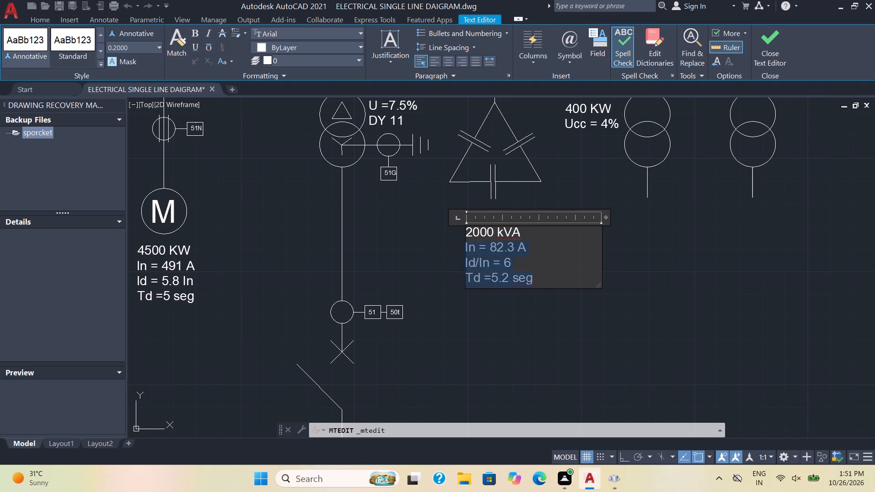
{"action": "left_click_drag", "start_coordinate": [464, 249], "coordinate": [477, 261]}
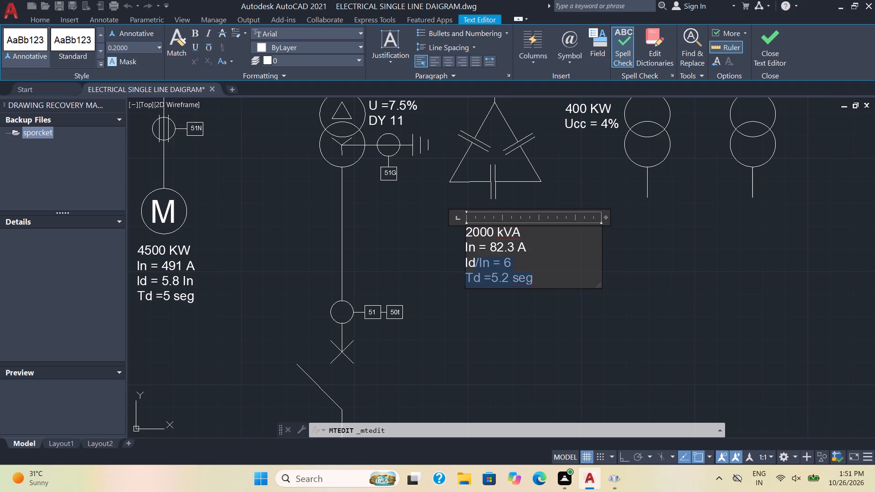
{"action": "left_click_drag", "start_coordinate": [477, 261], "coordinate": [459, 265]}
{"action": "key", "text": "BackSpace"}
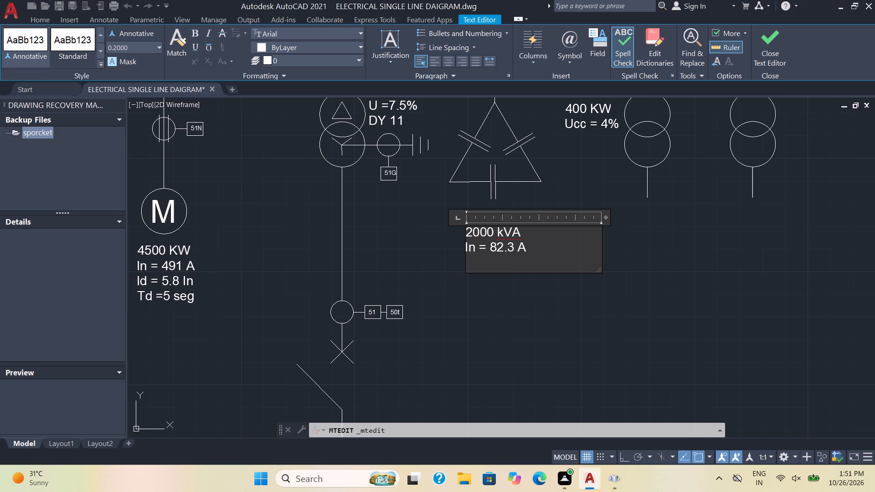
{"action": "key", "text": "BackSpace"}
Set the current in the fourth feeder's rating text to "In = 192.45 A" and finish editing.
{"action": "left_click_drag", "start_coordinate": [515, 249], "coordinate": [491, 253]}
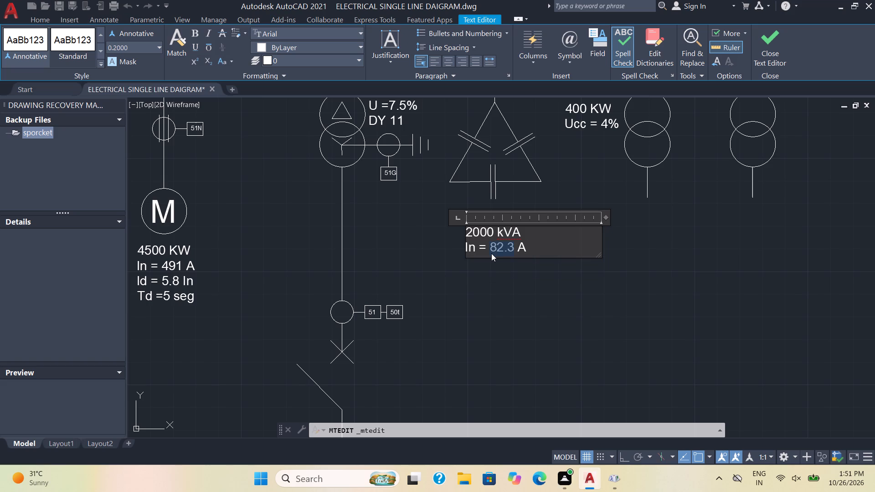
{"action": "type", "text": "192.45"}
{"action": "left_click", "coordinate": [505, 272]}
Change the first line of the rating text beside the motor under the lower busbar to "132KW".
{"action": "scroll", "coordinate": [535, 290], "scroll_direction": "down", "scroll_amount": 1}
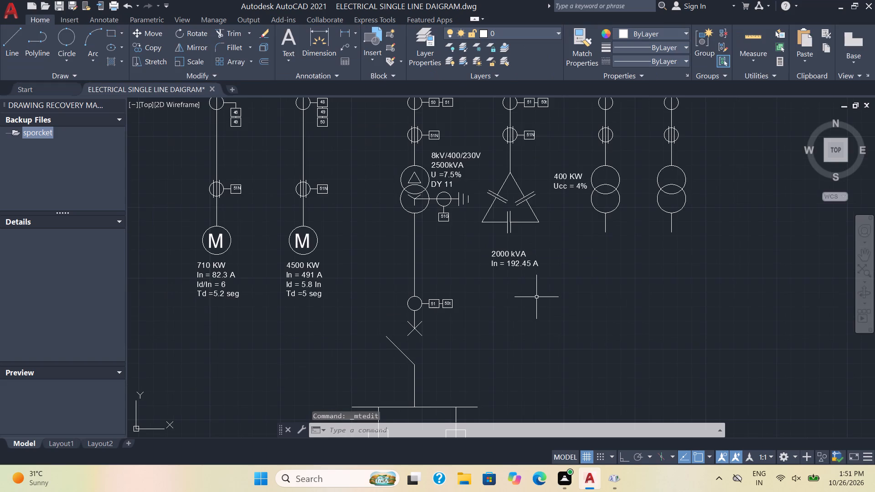
{"action": "middle_click_drag", "start_coordinate": [536, 333], "coordinate": [535, 192]}
{"action": "scroll", "coordinate": [551, 300], "scroll_direction": "down", "scroll_amount": 2}
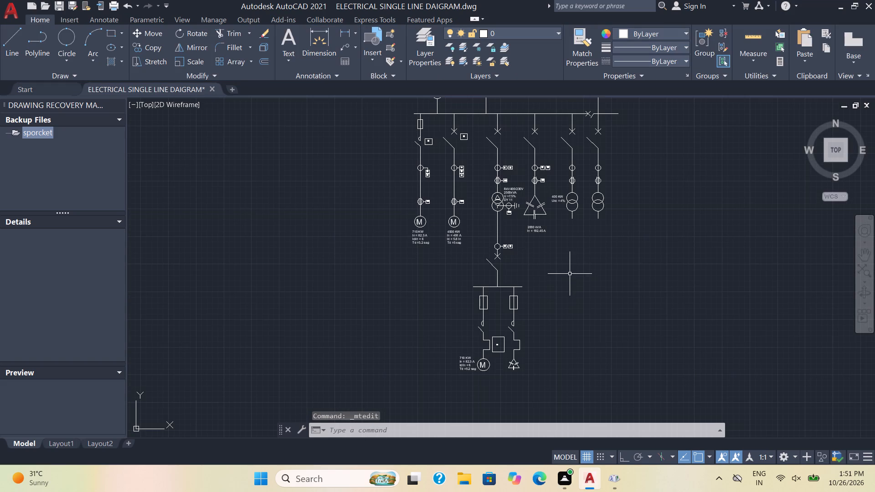
{"action": "middle_click_drag", "start_coordinate": [567, 323], "coordinate": [654, 179]}
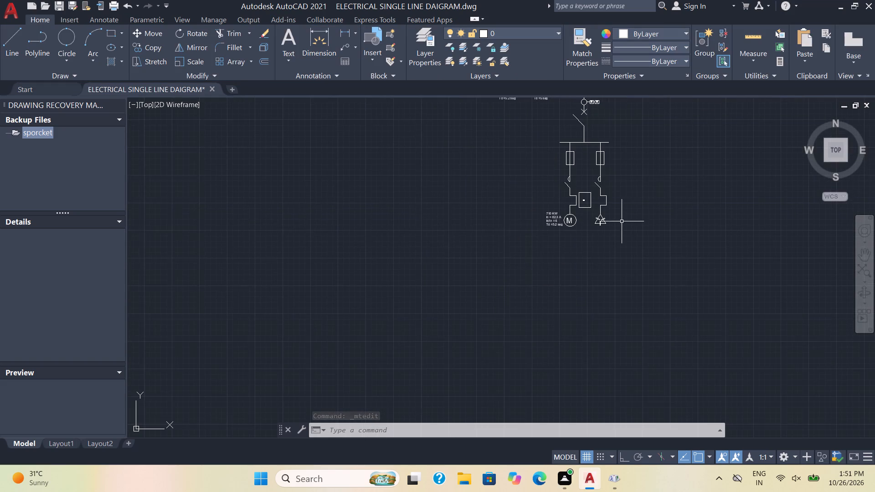
{"action": "scroll", "coordinate": [582, 257], "scroll_direction": "up", "scroll_amount": 3}
{"action": "middle_click_drag", "start_coordinate": [566, 234], "coordinate": [538, 378]}
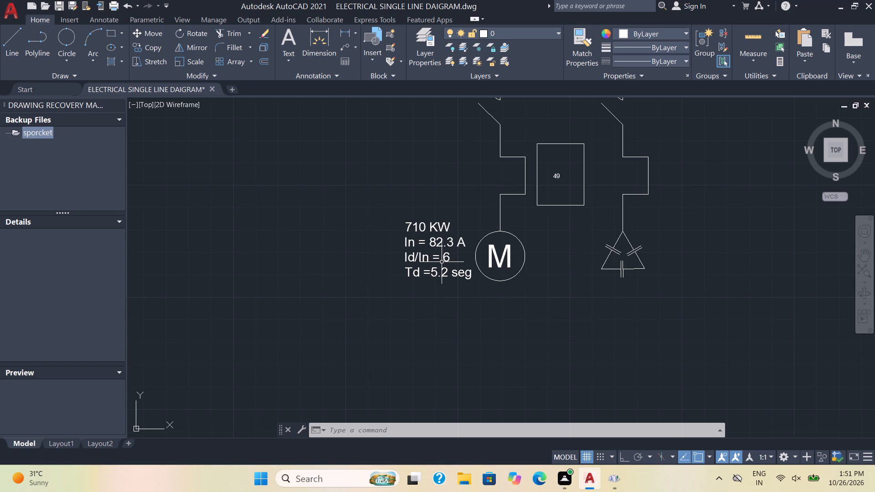
{"action": "double_click", "coordinate": [442, 262]}
{"action": "double_click", "coordinate": [443, 243]}
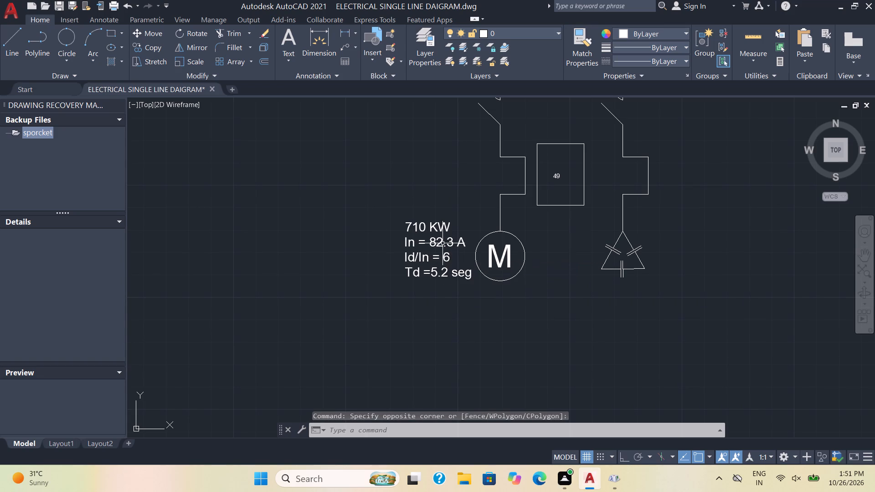
{"action": "double_click", "coordinate": [441, 245]}
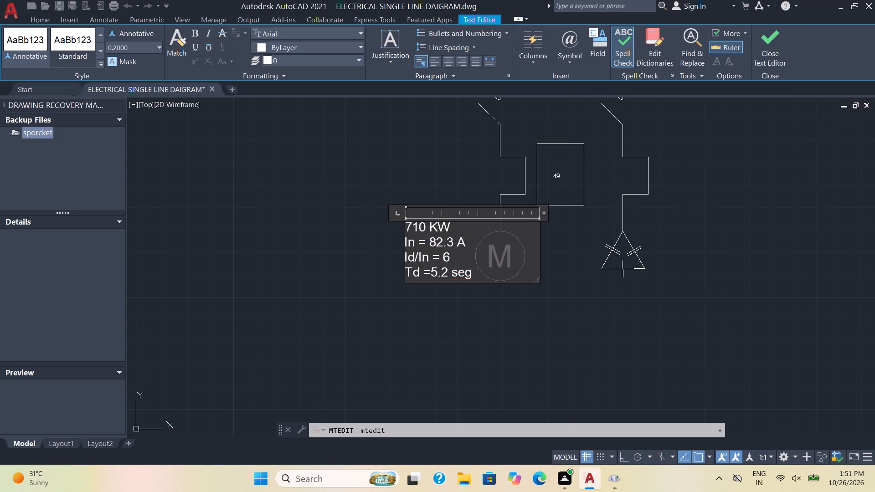
{"action": "left_click_drag", "start_coordinate": [428, 225], "coordinate": [392, 227]}
{"action": "key", "text": "1"}
{"action": "type", "text": "32"}
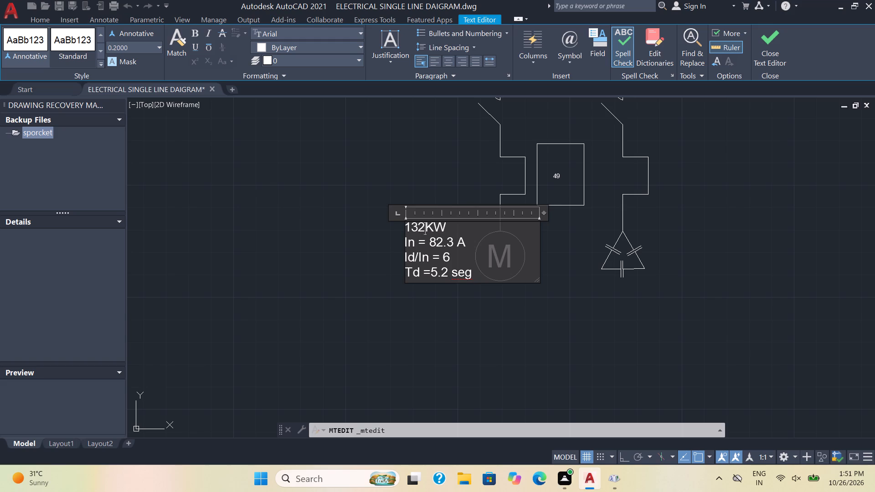
Set the lower motor's current line to "In = 250 A" and its ratio line to "Id/In = 5".
{"action": "left_click_drag", "start_coordinate": [453, 244], "coordinate": [430, 243]}
{"action": "type", "text": "250"}
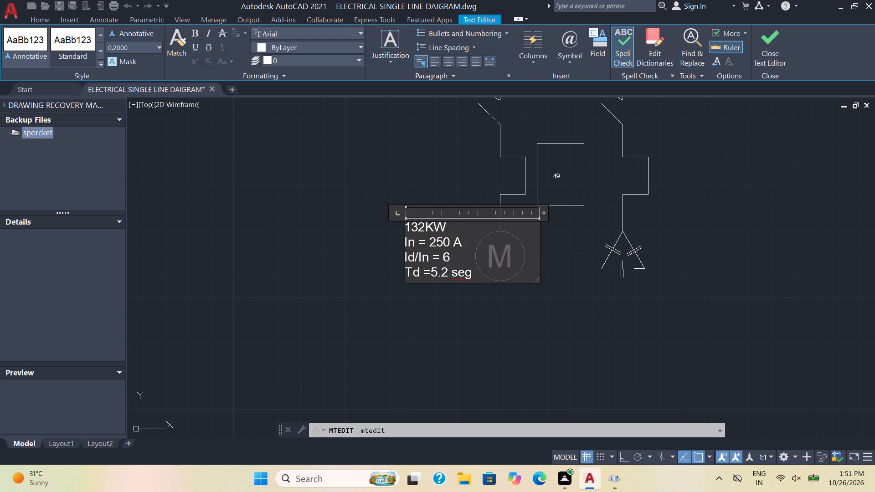
{"action": "left_click", "coordinate": [451, 260]}
{"action": "key", "text": "BackSpace"}
{"action": "key", "text": "5"}
Change the last line of the lower motor's rating text to "Td = 2 seg" and finish editing.
{"action": "left_click_drag", "start_coordinate": [447, 272], "coordinate": [443, 272]}
{"action": "left_click_drag", "start_coordinate": [443, 272], "coordinate": [432, 274]}
{"action": "key", "text": "2"}
{"action": "key", "text": "Left"}
{"action": "key", "text": "space"}
{"action": "left_click", "coordinate": [412, 303]}
Save the single line diagram drawing.
{"action": "scroll", "coordinate": [424, 299], "scroll_direction": "down", "scroll_amount": 3}
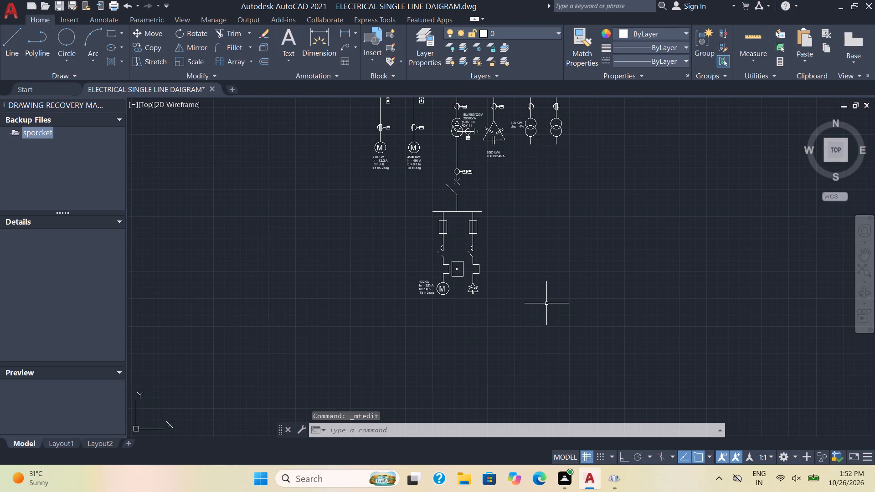
{"action": "key", "text": "ctrl+s"}
{"action": "key", "text": "ctrl+s"}
{"action": "key", "text": "ctrl+s"}
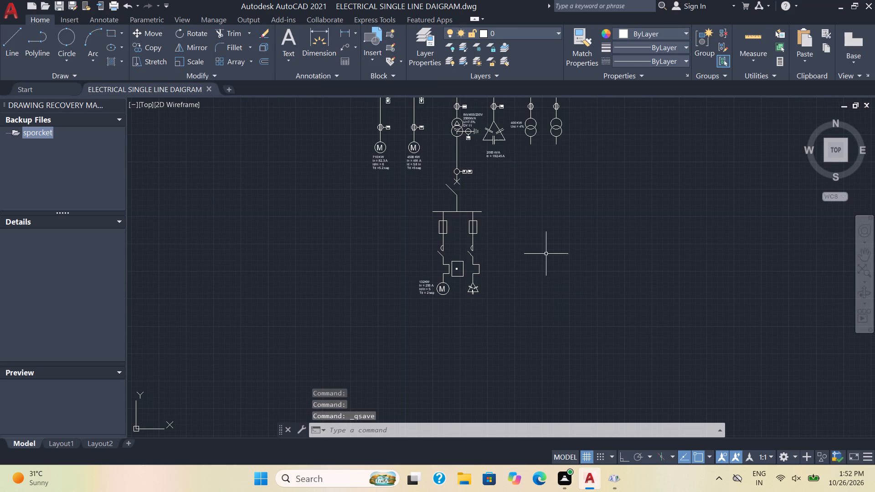
Add the multiline text "150/1" beside the current transformer circle above the 22.5/30 MVA transformer.
{"action": "middle_click_drag", "start_coordinate": [535, 225], "coordinate": [561, 339]}
{"action": "middle_click_drag", "start_coordinate": [534, 145], "coordinate": [590, 373]}
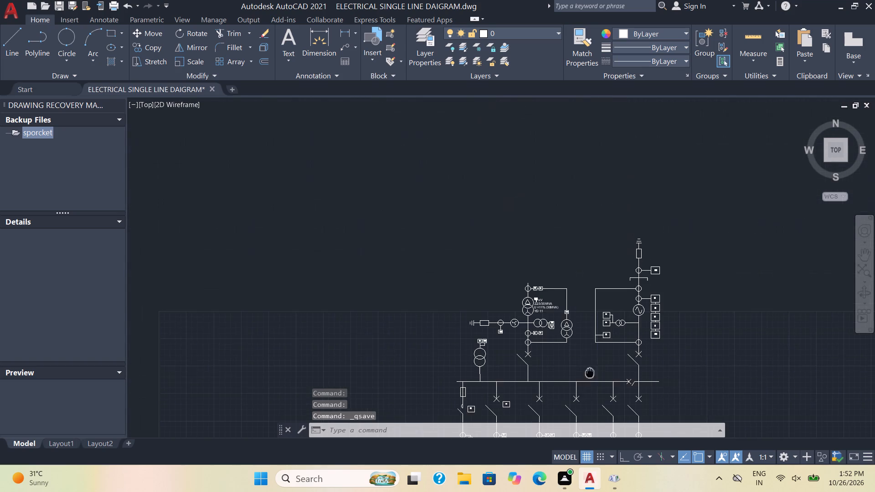
{"action": "middle_click_drag", "start_coordinate": [590, 373], "coordinate": [590, 374]}
{"action": "scroll", "coordinate": [529, 273], "scroll_direction": "up", "scroll_amount": 2}
{"action": "middle_click_drag", "start_coordinate": [533, 295], "coordinate": [542, 186]}
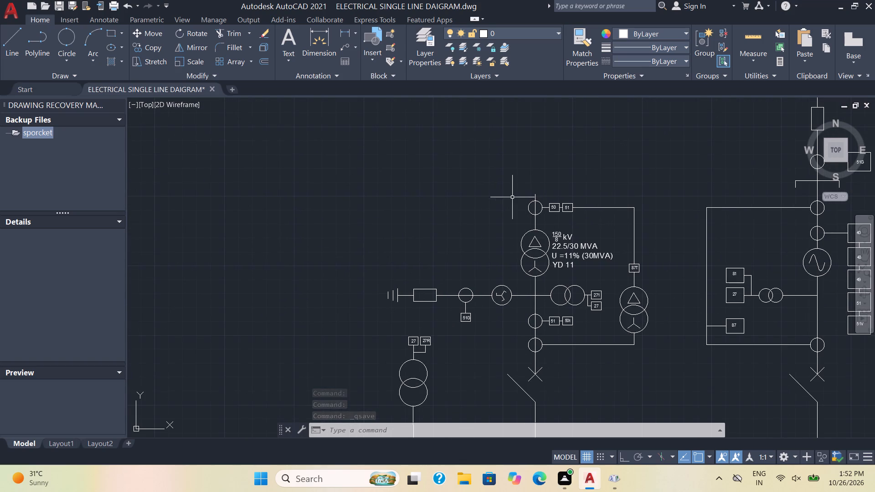
{"action": "left_click", "coordinate": [287, 34]}
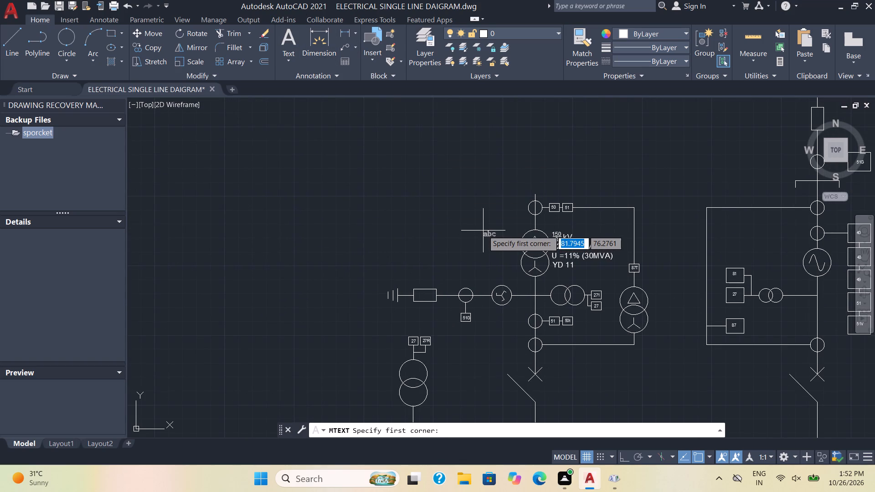
{"action": "scroll", "coordinate": [483, 231], "scroll_direction": "up", "scroll_amount": 1}
{"action": "middle_click_drag", "start_coordinate": [507, 189], "coordinate": [471, 237]}
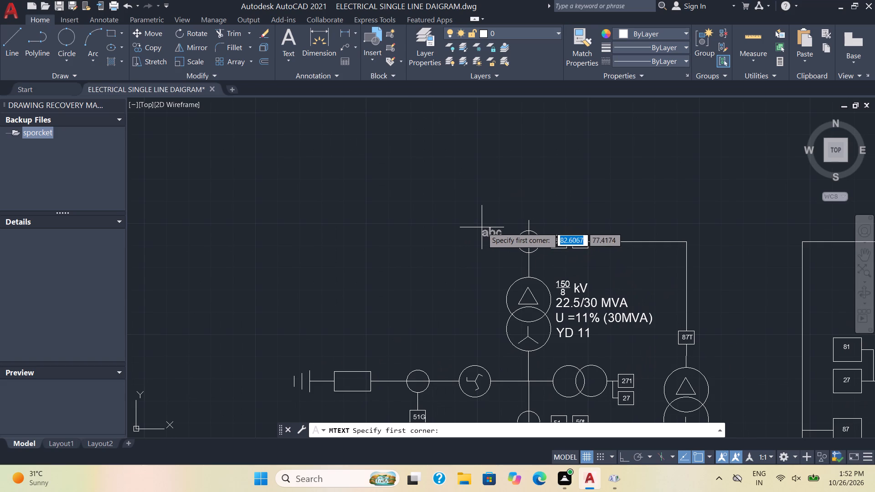
{"action": "left_click", "coordinate": [487, 221]}
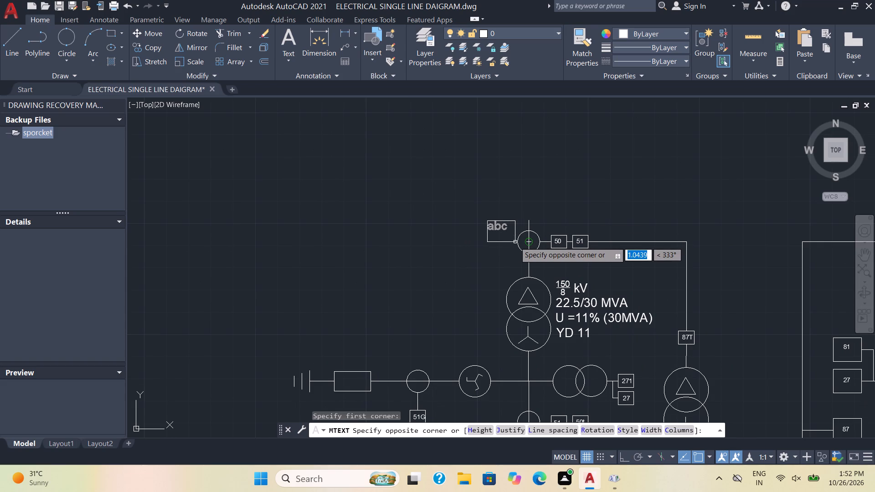
{"action": "left_click", "coordinate": [517, 237]}
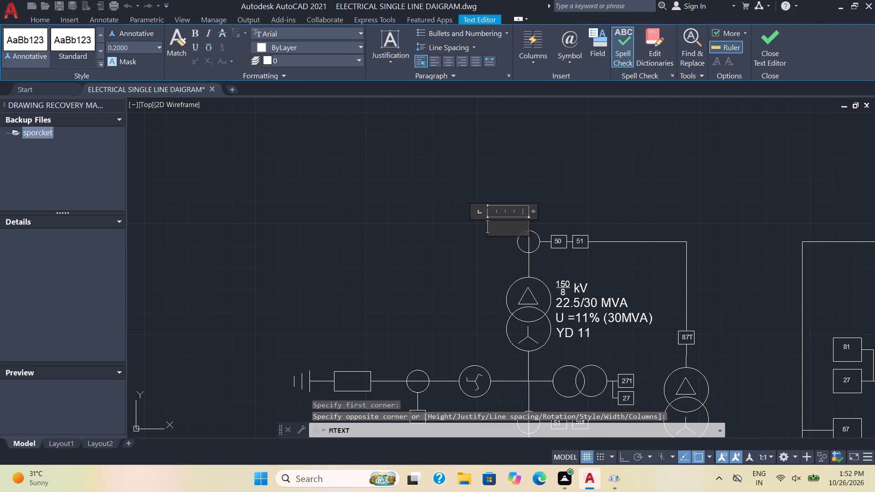
{"action": "type", "text": "15"}
{"action": "key", "text": "0"}
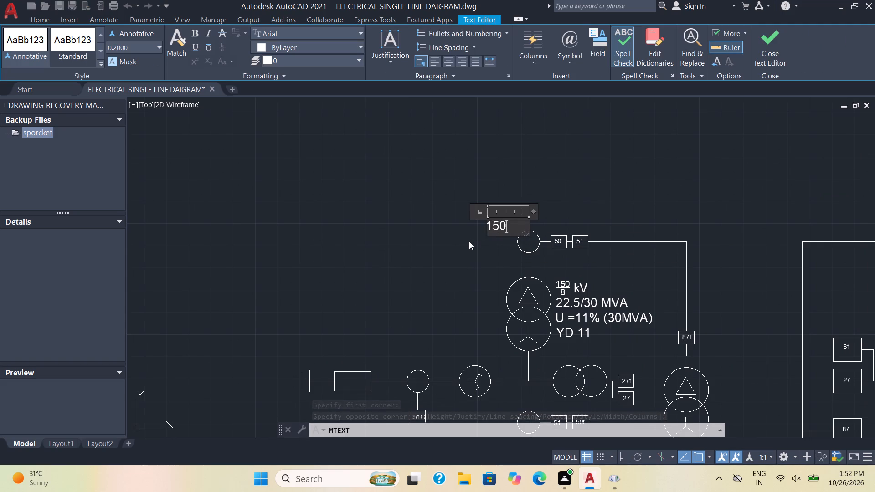
{"action": "key", "text": "slash"}
{"action": "key", "text": "1"}
{"action": "left_click", "coordinate": [432, 268]}
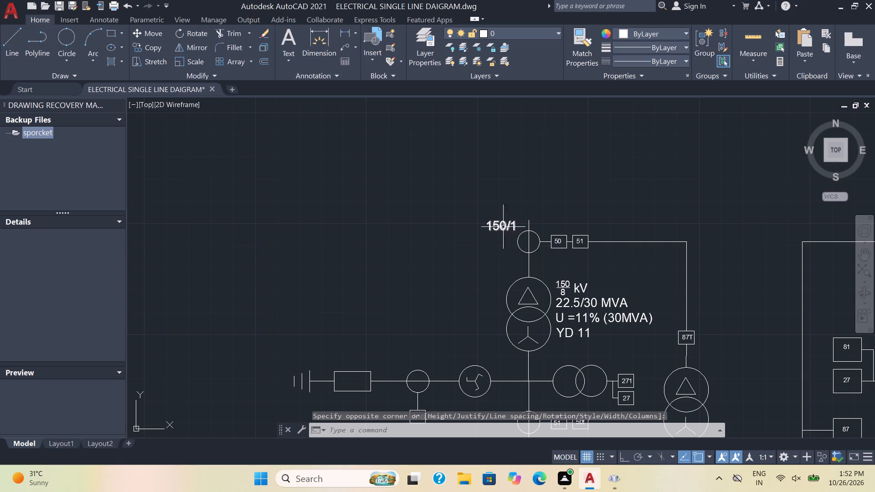
Copy the "150/1" label beside the two current transformer circles below the 22.5/30 MVA transformer.
{"action": "left_click", "coordinate": [513, 226]}
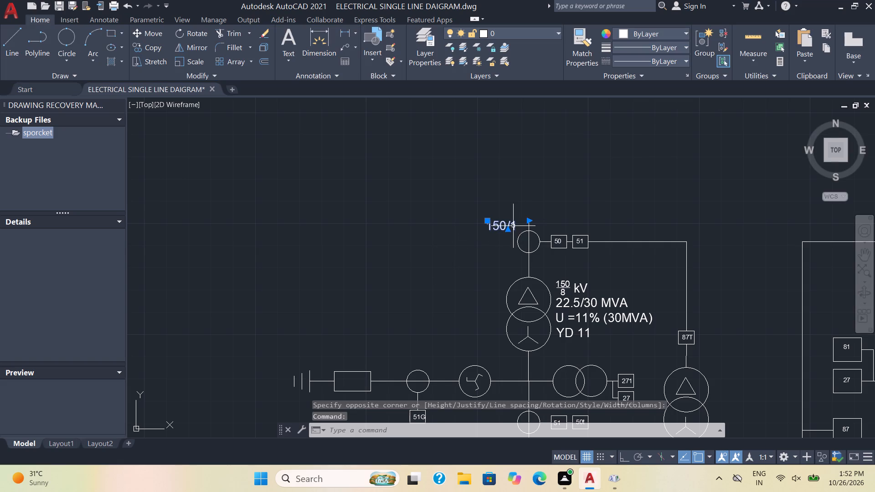
{"action": "type", "text": "CO"}
{"action": "key", "text": "Return"}
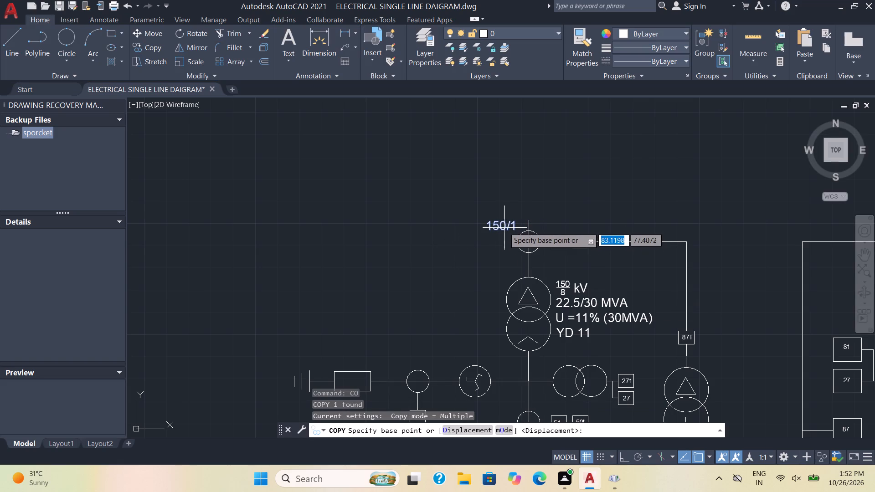
{"action": "left_click", "coordinate": [504, 226]}
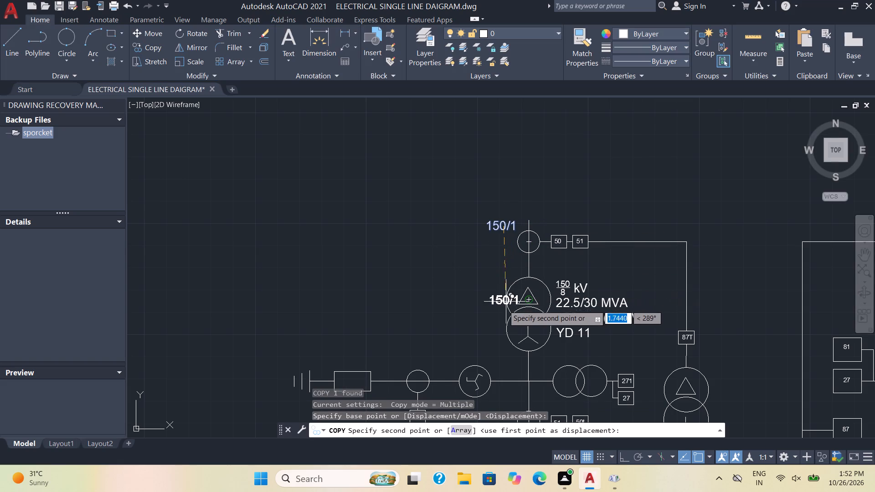
{"action": "middle_click_drag", "start_coordinate": [495, 347], "coordinate": [495, 198]}
{"action": "scroll", "coordinate": [520, 275], "scroll_direction": "up", "scroll_amount": 3}
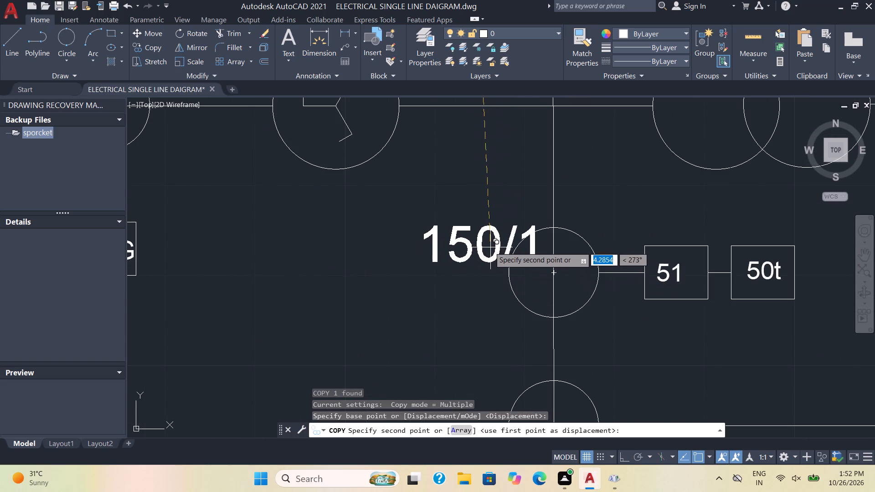
{"action": "left_click", "coordinate": [458, 241]}
{"action": "middle_click_drag", "start_coordinate": [466, 338], "coordinate": [466, 319]}
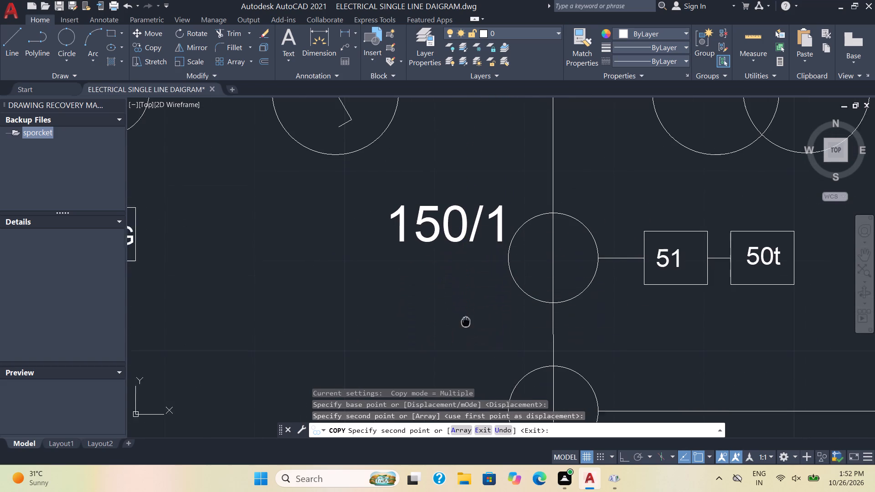
{"action": "middle_click_drag", "start_coordinate": [466, 319], "coordinate": [482, 221]}
{"action": "left_click", "coordinate": [481, 273]}
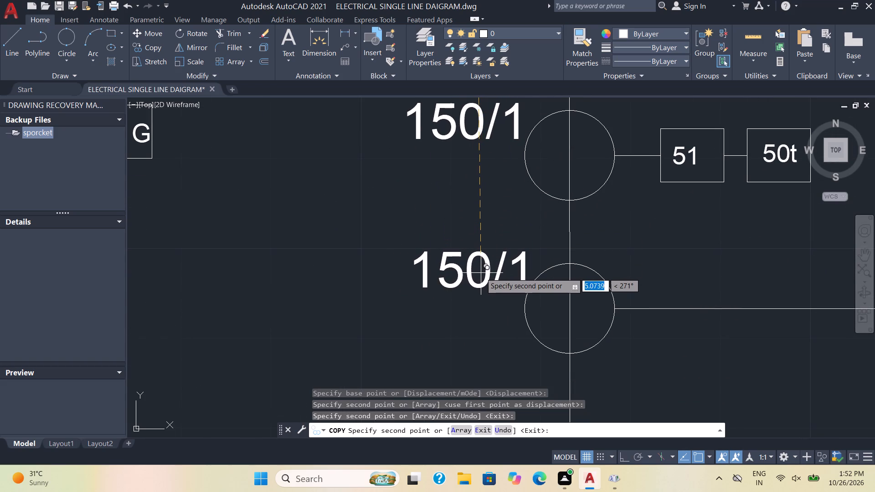
Copy the "150/1" label beside the upper current transformer circle of each of the six feeders under the main busbar.
{"action": "scroll", "coordinate": [482, 328], "scroll_direction": "down", "scroll_amount": 2}
{"action": "middle_click_drag", "start_coordinate": [484, 345], "coordinate": [501, 143]}
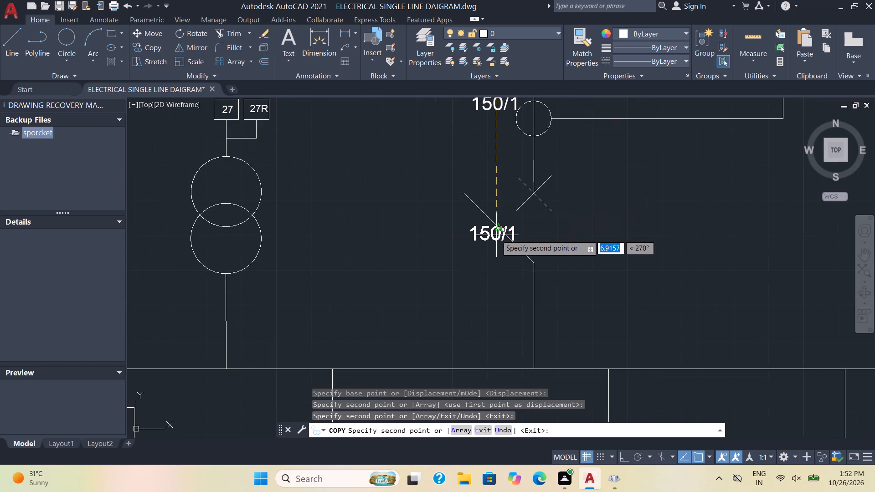
{"action": "middle_click_drag", "start_coordinate": [495, 189], "coordinate": [515, 305]}
{"action": "scroll", "coordinate": [500, 266], "scroll_direction": "down", "scroll_amount": 3}
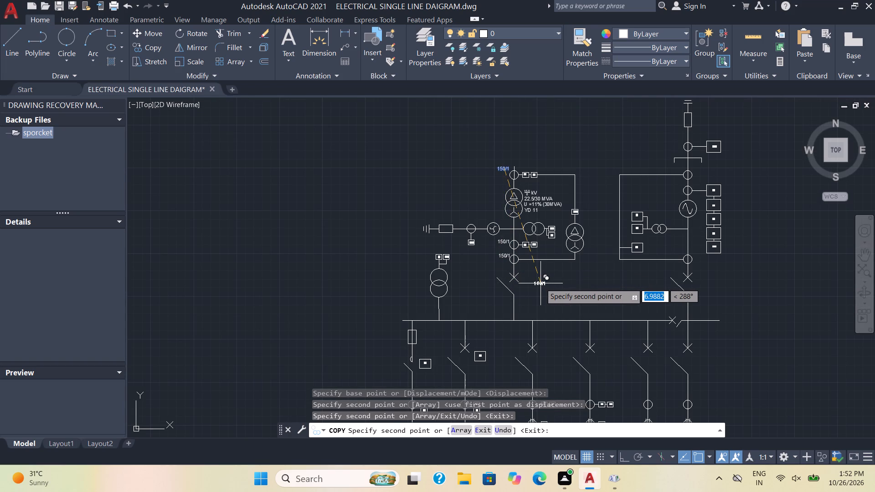
{"action": "scroll", "coordinate": [538, 289], "scroll_direction": "down", "scroll_amount": 1}
{"action": "middle_click_drag", "start_coordinate": [529, 311], "coordinate": [528, 311]}
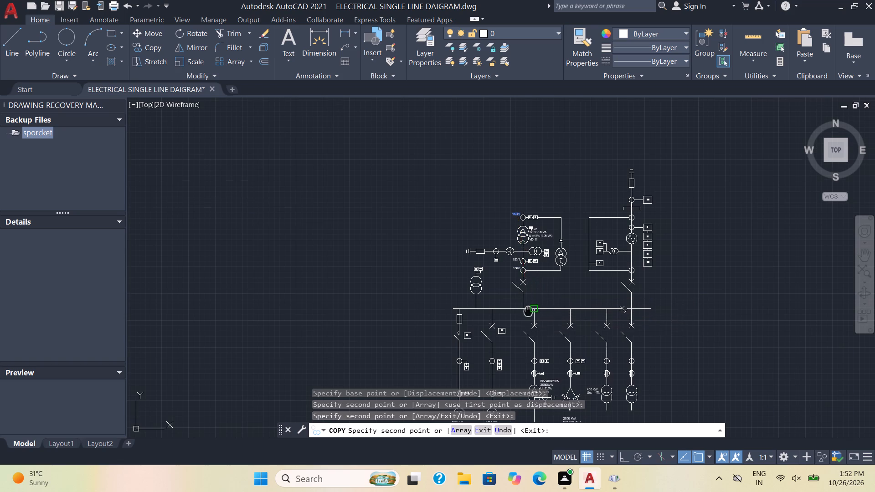
{"action": "middle_click_drag", "start_coordinate": [528, 311], "coordinate": [525, 195]}
{"action": "scroll", "coordinate": [525, 247], "scroll_direction": "up", "scroll_amount": 3}
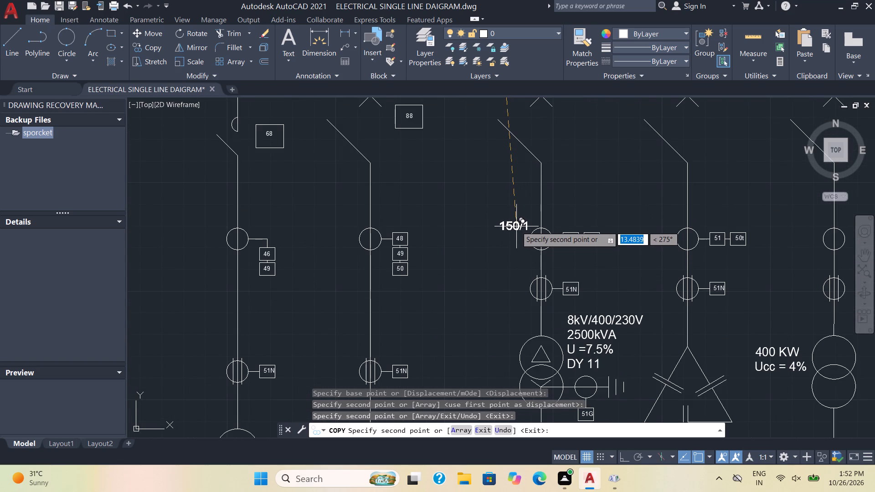
{"action": "left_click", "coordinate": [516, 226]}
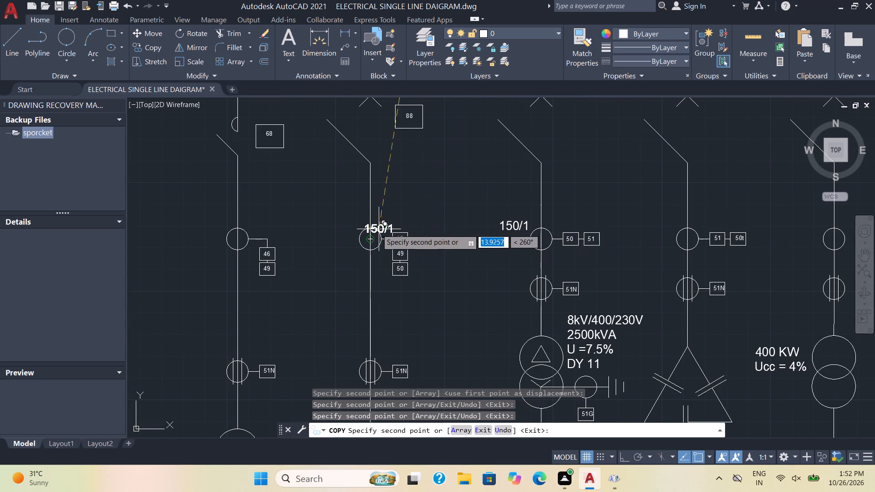
{"action": "left_click", "coordinate": [341, 225]}
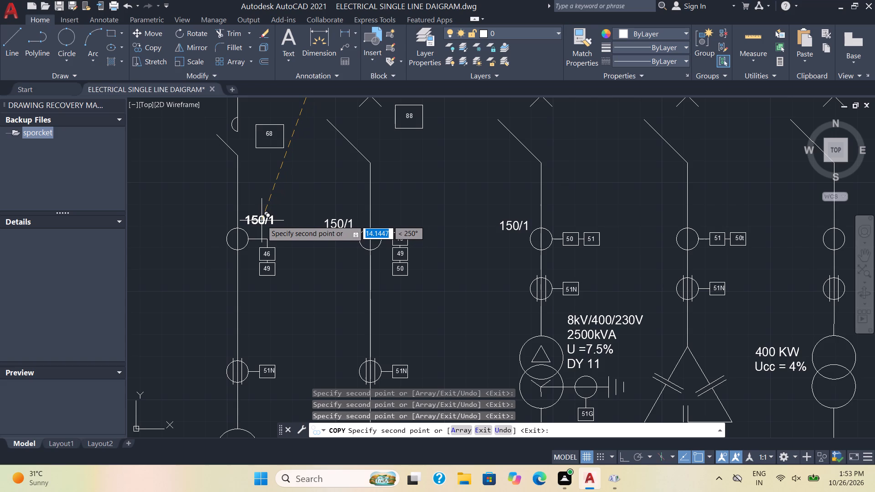
{"action": "left_click", "coordinate": [262, 220]}
{"action": "scroll", "coordinate": [426, 266], "scroll_direction": "down", "scroll_amount": 1}
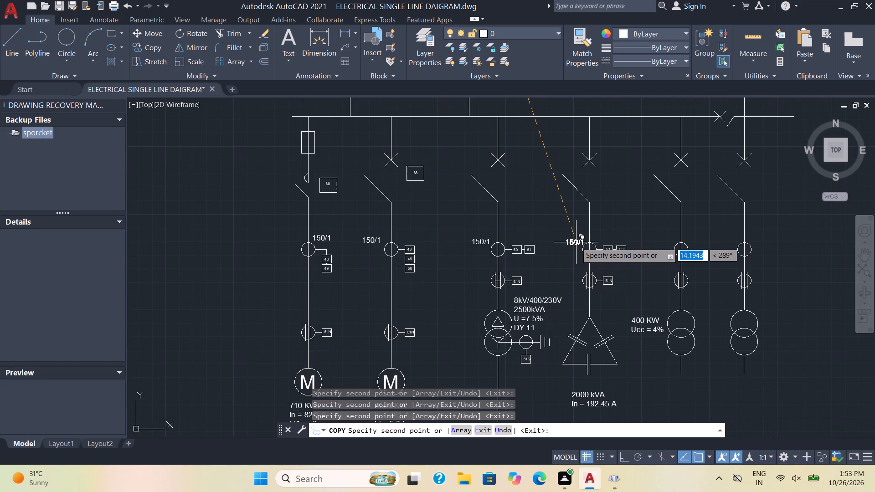
{"action": "left_click", "coordinate": [577, 238]}
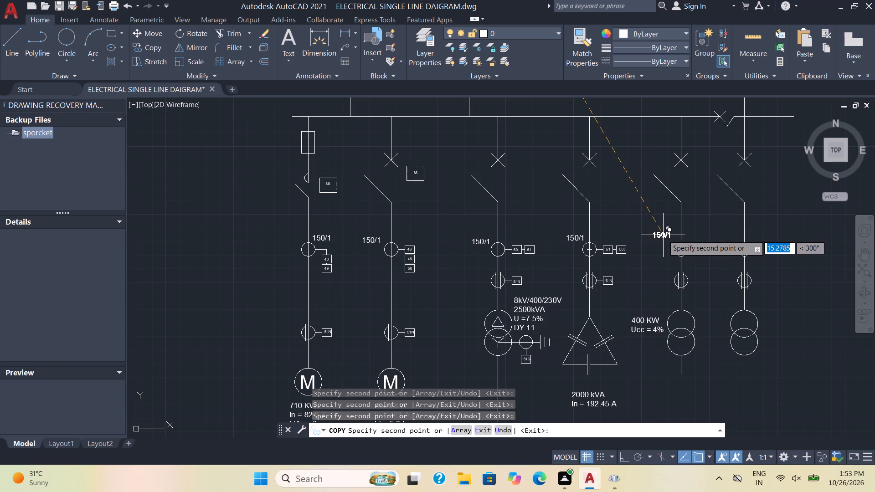
{"action": "left_click", "coordinate": [663, 239]}
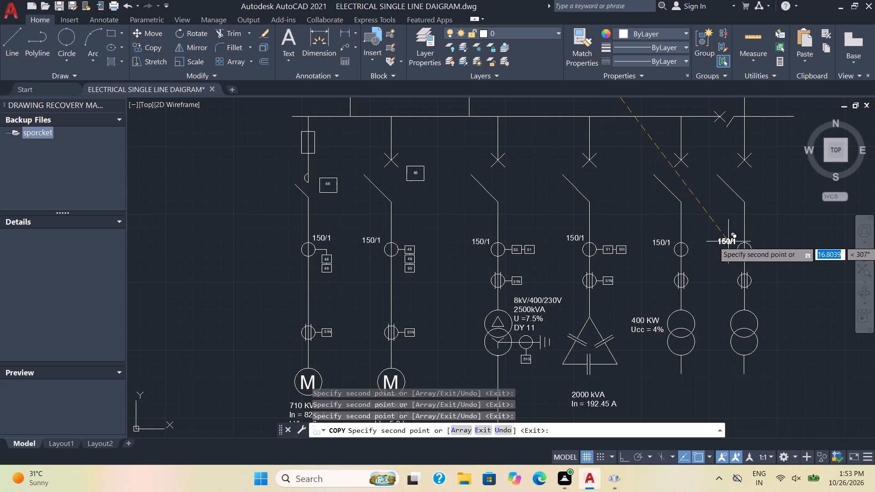
{"action": "left_click", "coordinate": [728, 241]}
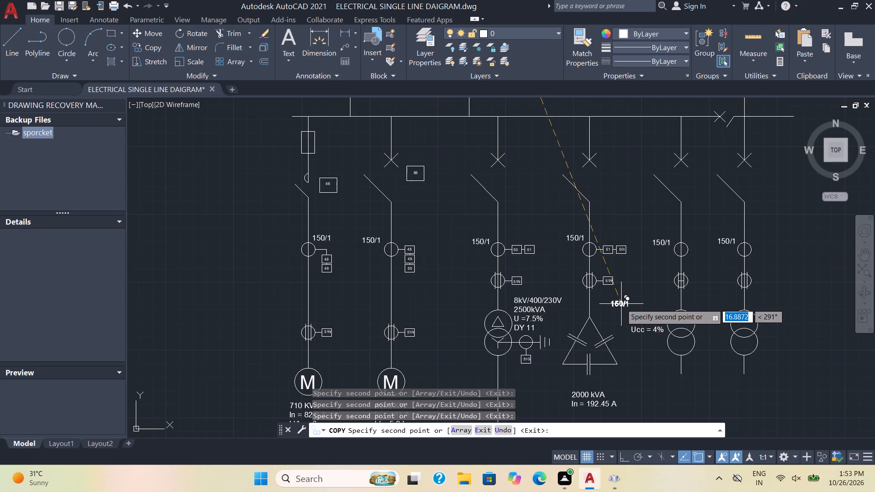
Copy the "150/1" label beside the fuse of the motor branch under the lower busbar.
{"action": "middle_click_drag", "start_coordinate": [621, 304], "coordinate": [622, 208]}
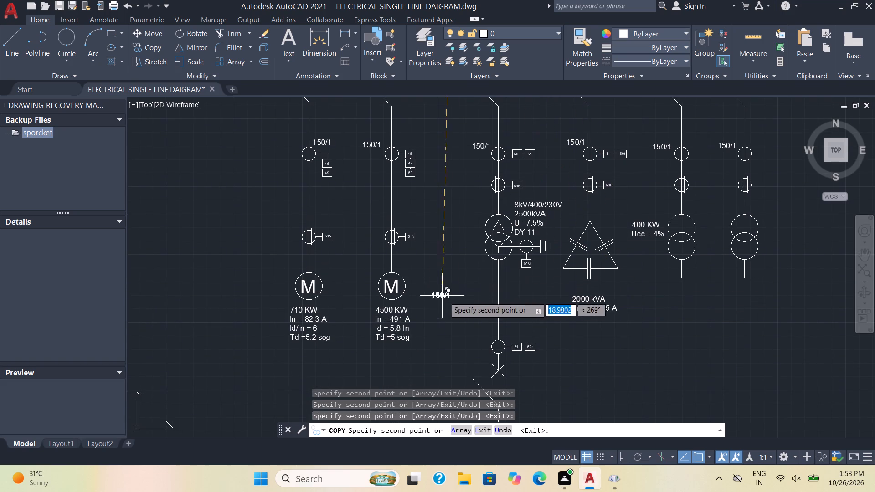
{"action": "middle_click_drag", "start_coordinate": [454, 306], "coordinate": [483, 134]}
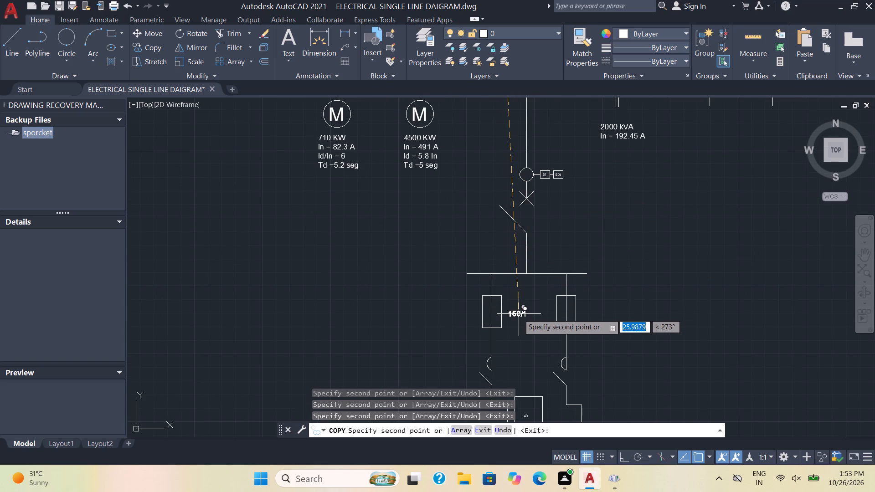
{"action": "left_click", "coordinate": [519, 314]}
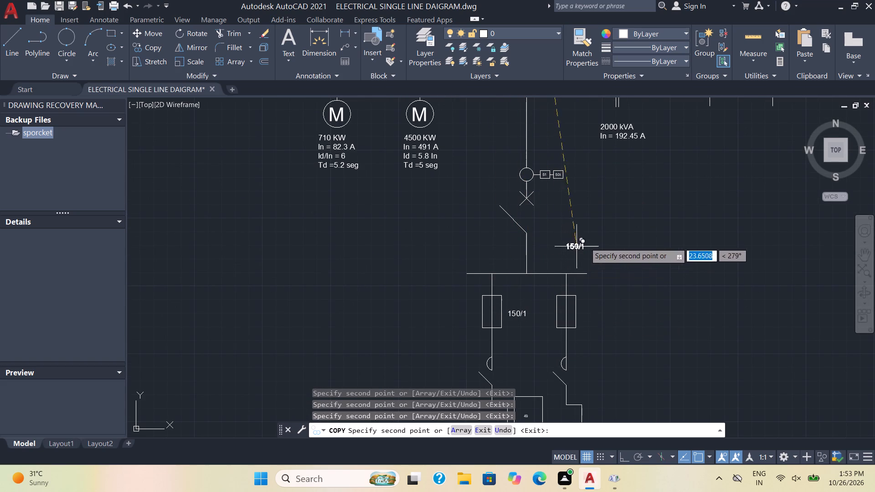
Copy the "150/1" label beside the two current transformer circles above the generator and the one below it.
{"action": "middle_click_drag", "start_coordinate": [674, 205], "coordinate": [583, 466]}
{"action": "scroll", "coordinate": [583, 467], "scroll_direction": "down", "scroll_amount": 1}
{"action": "middle_click_drag", "start_coordinate": [706, 225], "coordinate": [694, 314]}
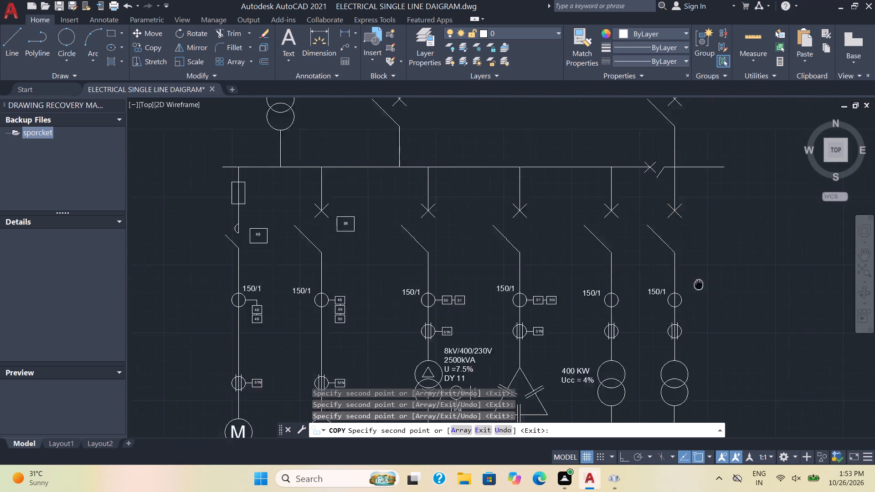
{"action": "middle_click_drag", "start_coordinate": [694, 314], "coordinate": [649, 436]}
{"action": "scroll", "coordinate": [646, 427], "scroll_direction": "down", "scroll_amount": 1}
{"action": "middle_click_drag", "start_coordinate": [706, 254], "coordinate": [674, 373]}
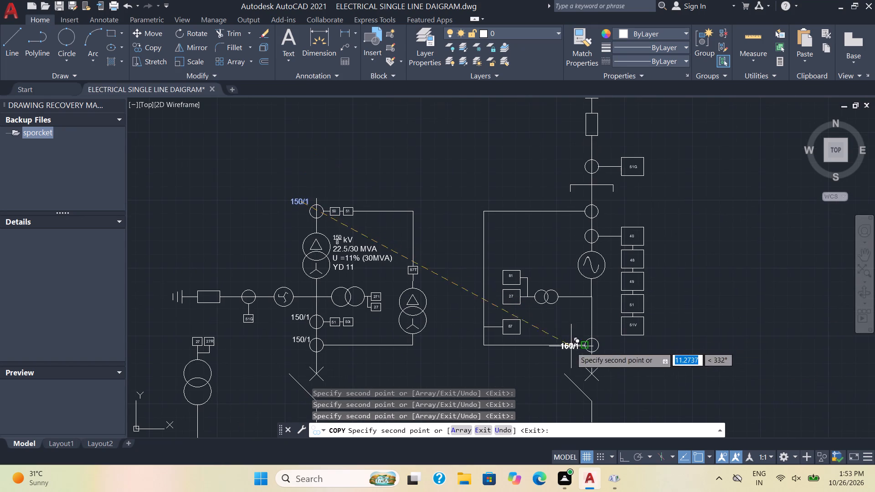
{"action": "middle_click_drag", "start_coordinate": [638, 370], "coordinate": [641, 293]}
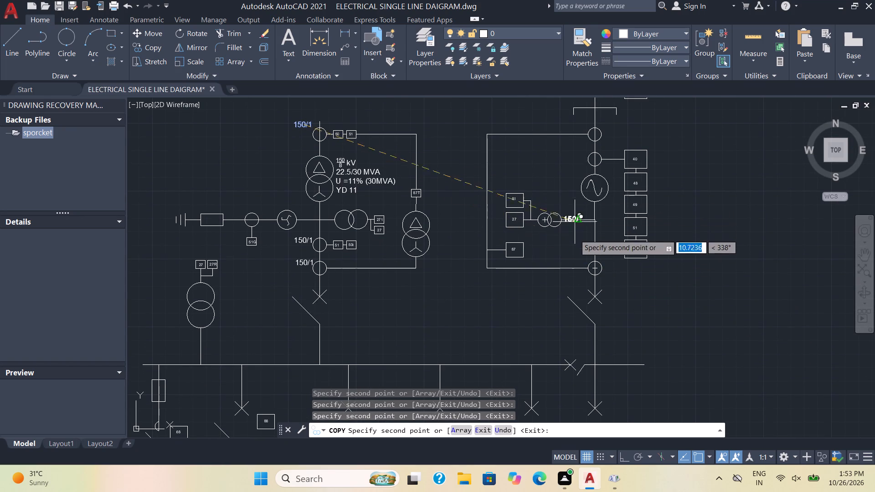
{"action": "scroll", "coordinate": [580, 147], "scroll_direction": "up", "scroll_amount": 2}
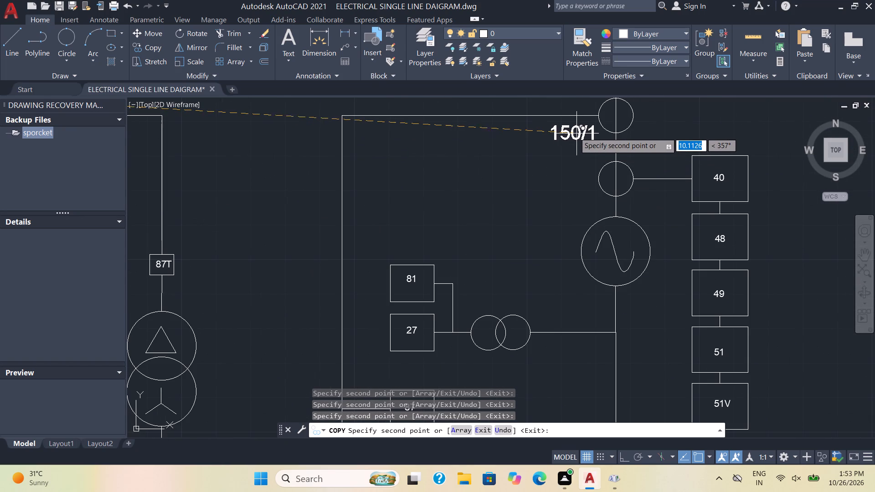
{"action": "left_click", "coordinate": [577, 132]}
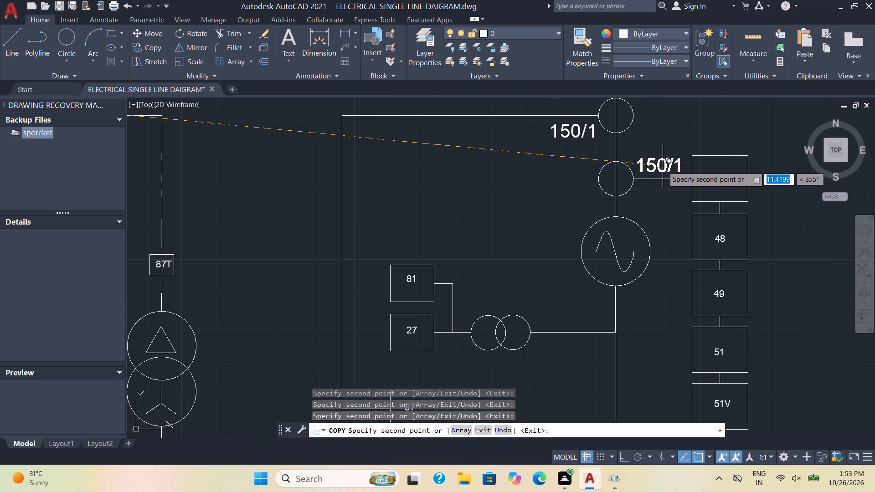
{"action": "left_click", "coordinate": [663, 166]}
{"action": "middle_click_drag", "start_coordinate": [614, 365], "coordinate": [614, 364]}
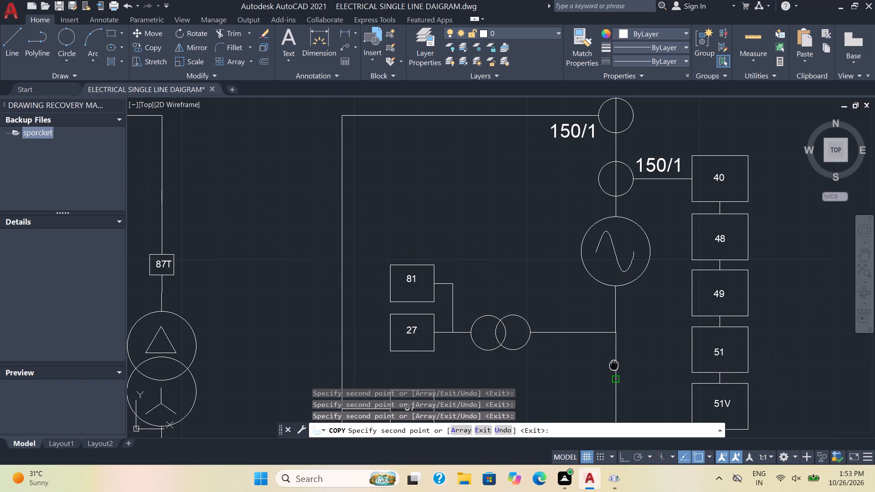
{"action": "middle_click_drag", "start_coordinate": [614, 364], "coordinate": [633, 179]}
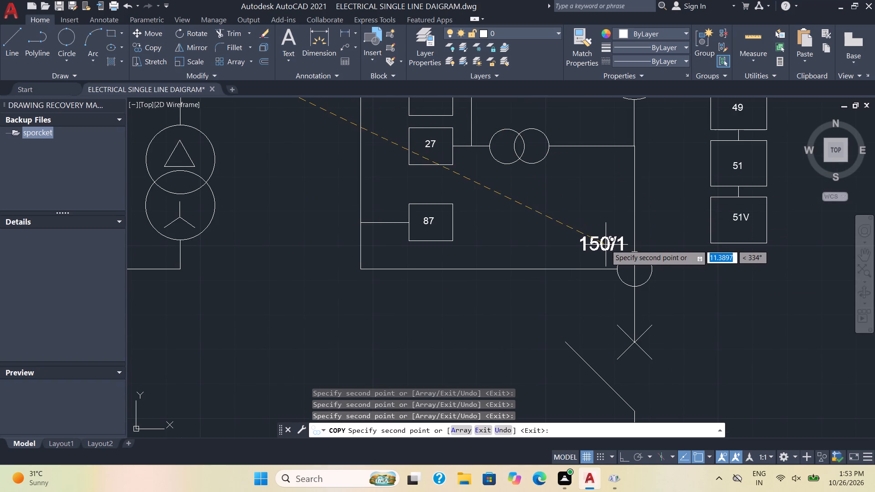
{"action": "left_click", "coordinate": [606, 245]}
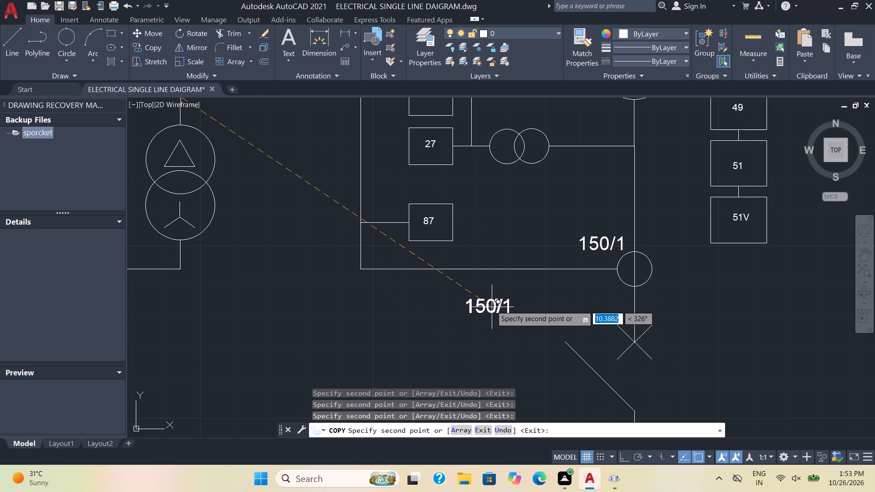
{"action": "key", "text": "Escape"}
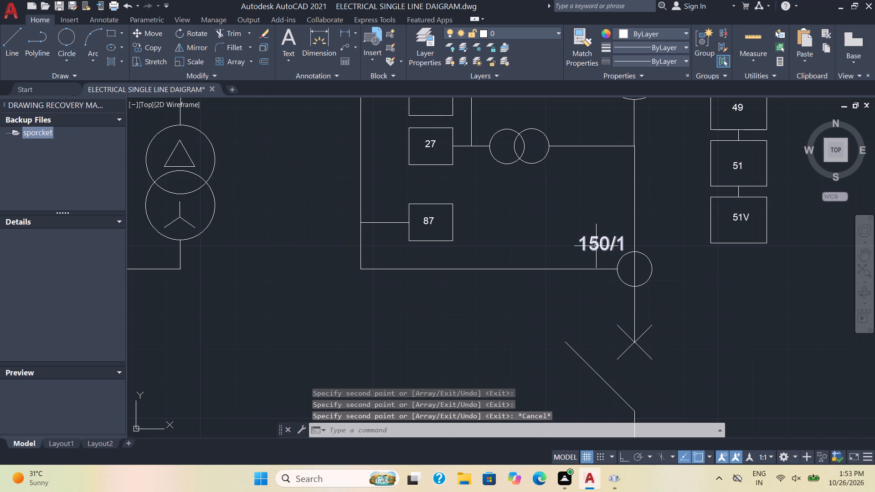
Change the label of the current transformer circle below the generator to "300/1".
{"action": "double_click", "coordinate": [597, 244]}
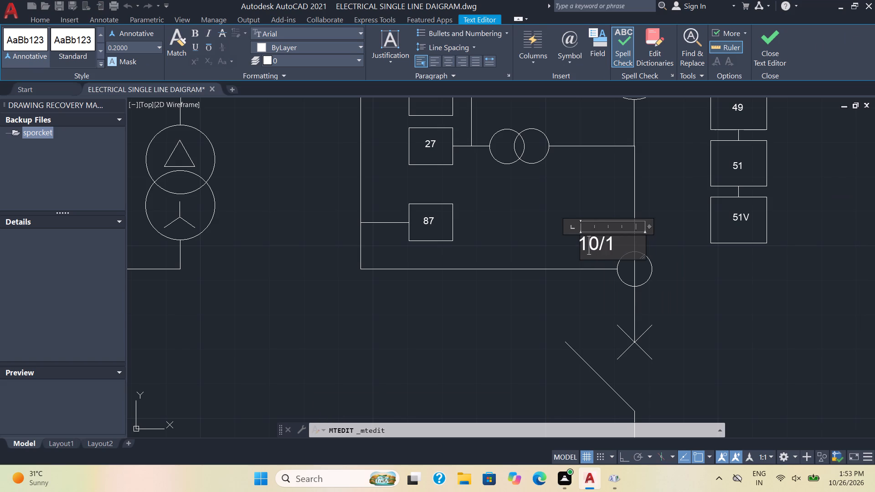
{"action": "key", "text": "BackSpace"}
{"action": "key", "text": "BackSpace"}
{"action": "type", "text": "30"}
{"action": "key", "text": "Right"}
{"action": "left_click", "coordinate": [566, 309]}
Change the label of the current transformer circle connected to relay box 40 to "300/5".
{"action": "scroll", "coordinate": [586, 218], "scroll_direction": "down", "scroll_amount": 1}
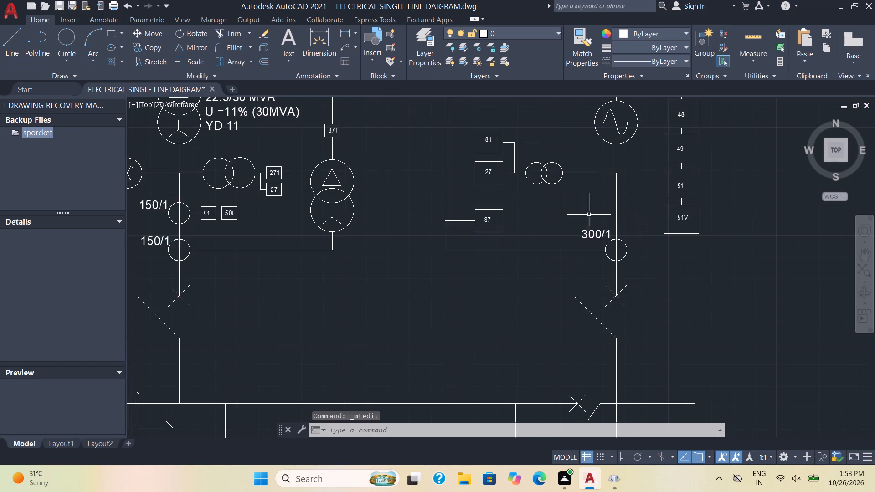
{"action": "scroll", "coordinate": [600, 182], "scroll_direction": "down", "scroll_amount": 1}
{"action": "middle_click_drag", "start_coordinate": [602, 162], "coordinate": [602, 272]}
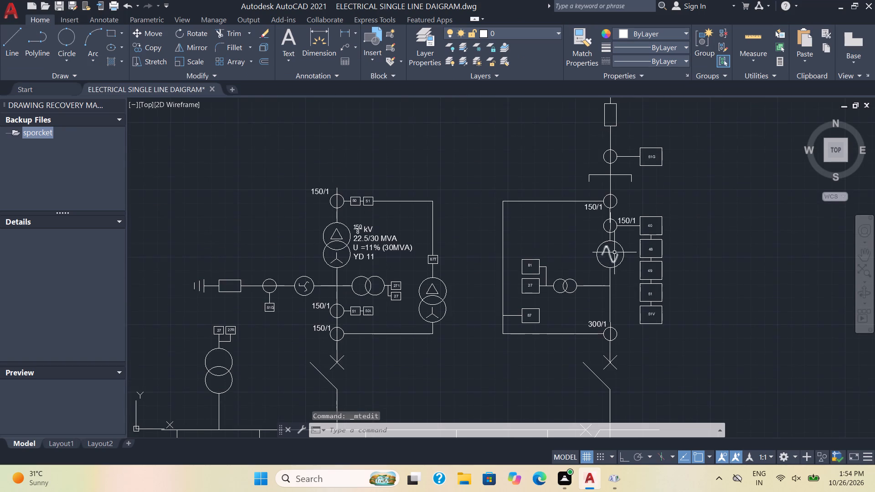
{"action": "scroll", "coordinate": [626, 204], "scroll_direction": "up", "scroll_amount": 3}
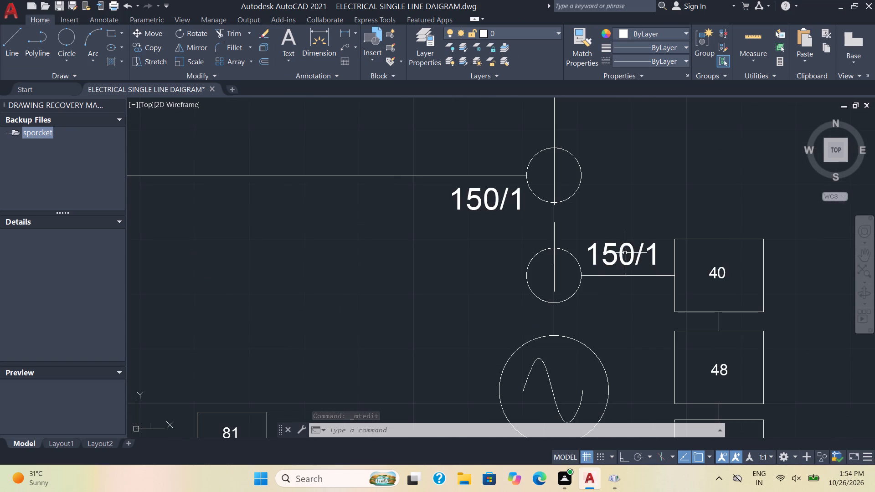
{"action": "scroll", "coordinate": [627, 254], "scroll_direction": "up", "scroll_amount": 1}
{"action": "double_click", "coordinate": [615, 262]}
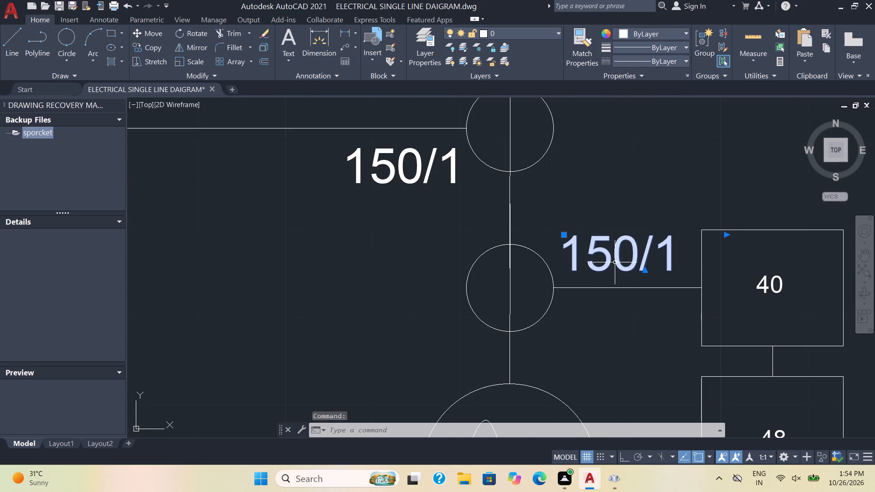
{"action": "left_click_drag", "start_coordinate": [613, 261], "coordinate": [576, 264]}
{"action": "left_click_drag", "start_coordinate": [610, 255], "coordinate": [580, 262]}
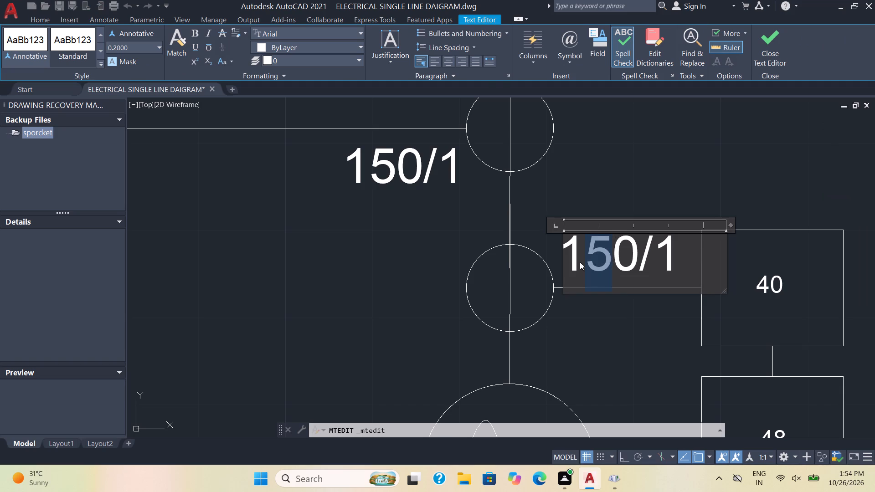
{"action": "left_click_drag", "start_coordinate": [580, 262], "coordinate": [571, 266]}
{"action": "left_click", "coordinate": [569, 266]}
{"action": "left_click_drag", "start_coordinate": [611, 265], "coordinate": [611, 265]}
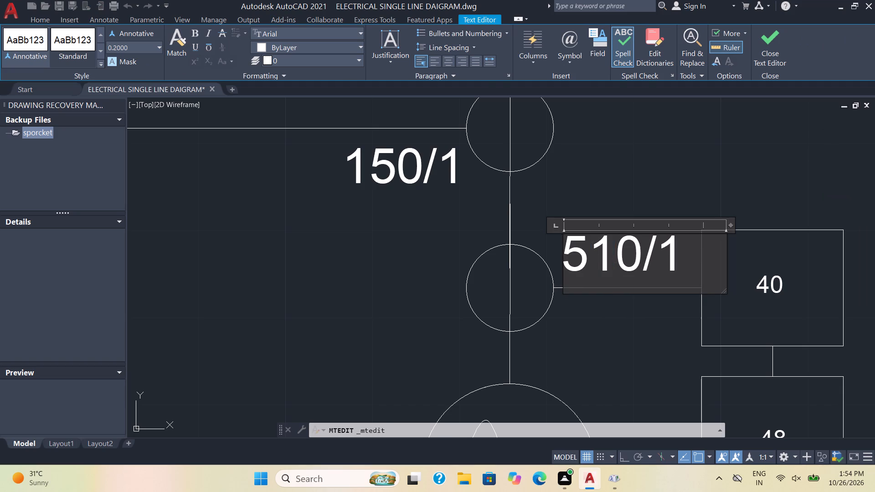
{"action": "left_click_drag", "start_coordinate": [611, 265], "coordinate": [556, 268]}
{"action": "type", "text": "30"}
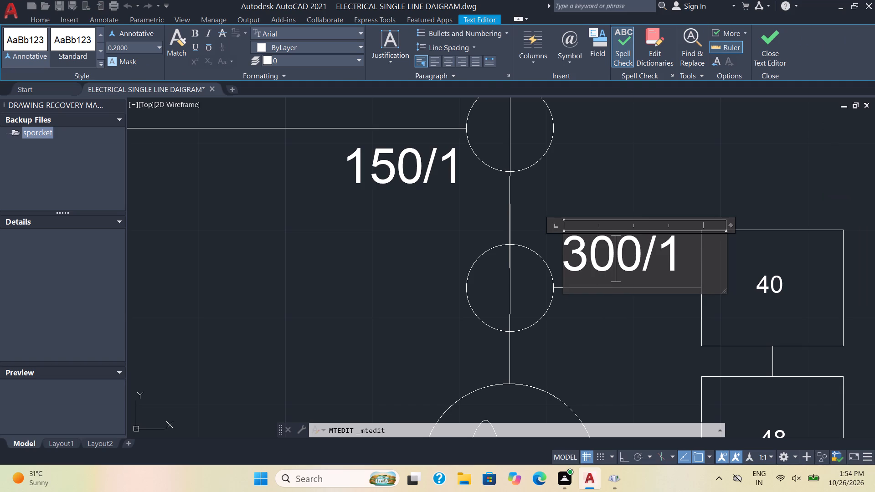
{"action": "left_click", "coordinate": [679, 259]}
{"action": "key", "text": "BackSpace"}
{"action": "key", "text": "5"}
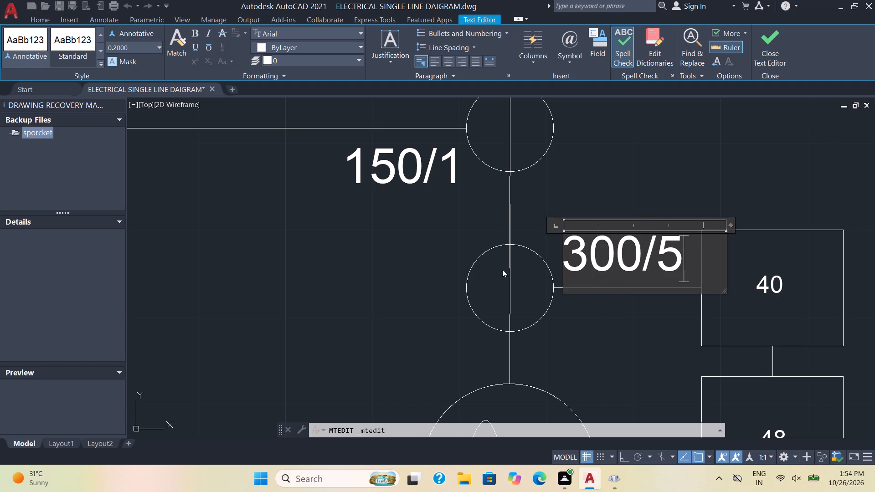
{"action": "left_click", "coordinate": [418, 233]}
Change the label of the uppermost "150/1" current transformer circle above the generator to "300/1".
{"action": "double_click", "coordinate": [417, 160]}
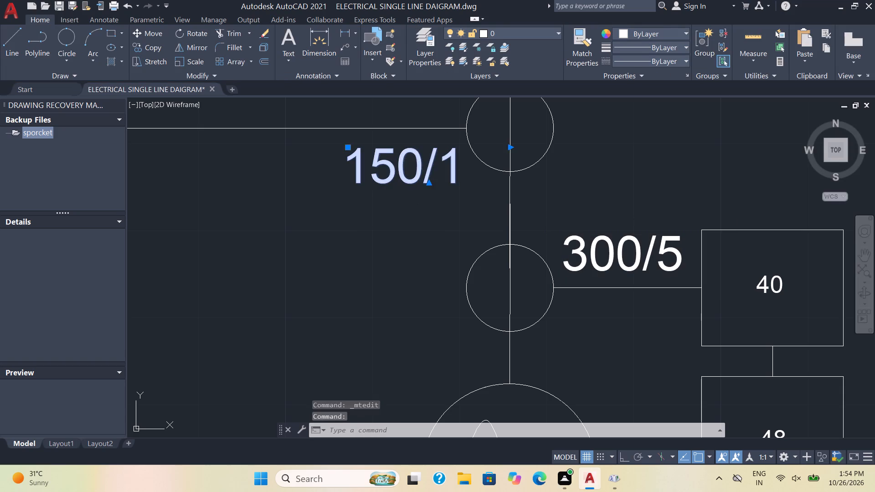
{"action": "left_click_drag", "start_coordinate": [423, 160], "coordinate": [351, 167]}
{"action": "type", "text": "20"}
{"action": "key", "text": "0"}
{"action": "key", "text": "BackSpace"}
{"action": "key", "text": "BackSpace"}
{"action": "key", "text": "BackSpace"}
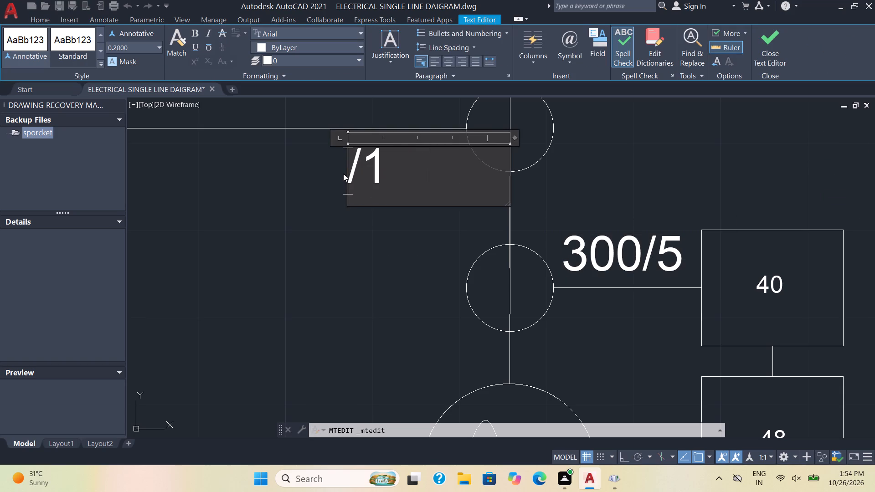
{"action": "type", "text": "300"}
{"action": "left_click", "coordinate": [299, 264]}
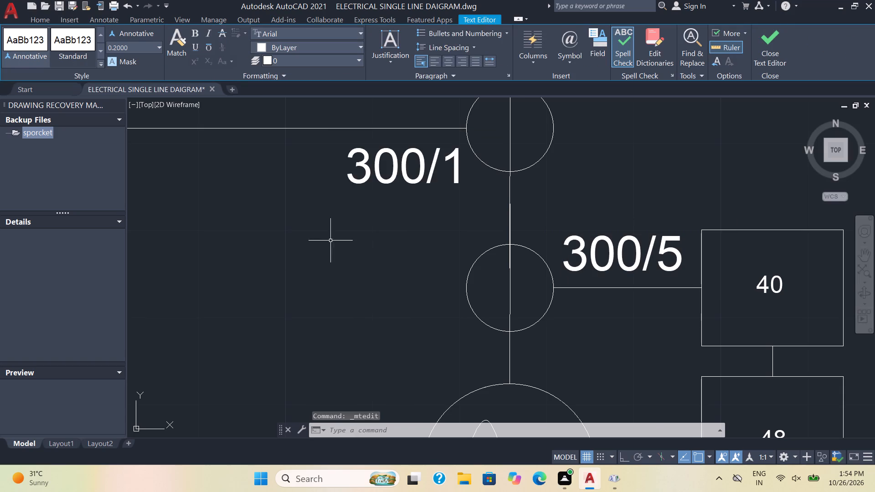
Change the label of the current transformer circle connected to relay boxes 51 and 50t below the 22.5/30 MVA transformer to "3000/1".
{"action": "scroll", "coordinate": [343, 233], "scroll_direction": "down", "scroll_amount": 3}
{"action": "middle_click", "coordinate": [337, 265]}
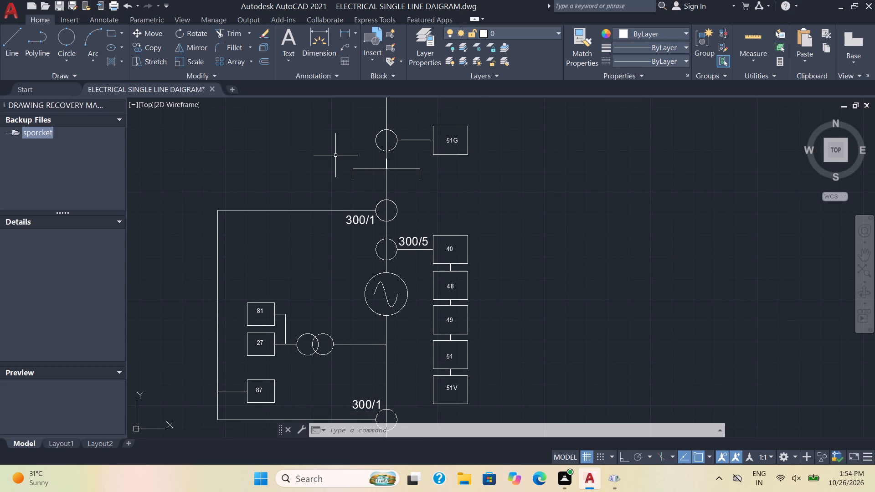
{"action": "scroll", "coordinate": [332, 158], "scroll_direction": "down", "scroll_amount": 1}
{"action": "middle_click_drag", "start_coordinate": [330, 168], "coordinate": [595, 196]}
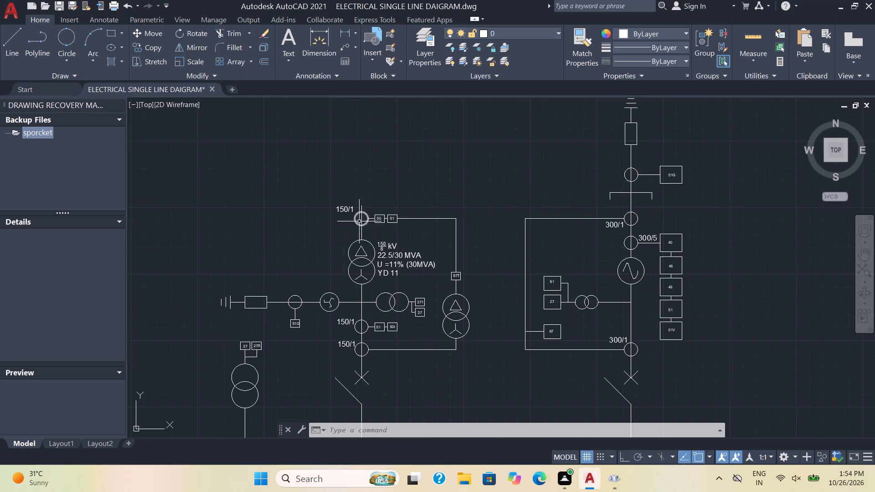
{"action": "middle_click_drag", "start_coordinate": [389, 294], "coordinate": [474, 119]}
{"action": "scroll", "coordinate": [446, 149], "scroll_direction": "up", "scroll_amount": 3}
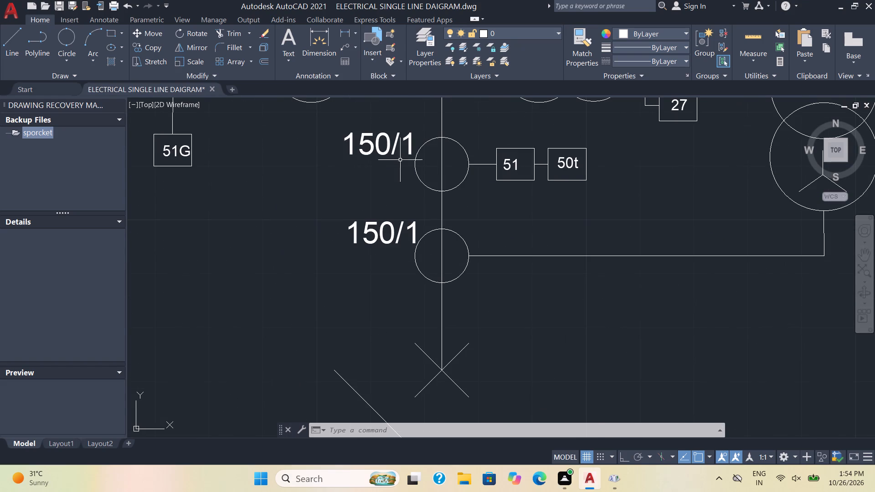
{"action": "scroll", "coordinate": [400, 170], "scroll_direction": "down", "scroll_amount": 2}
{"action": "scroll", "coordinate": [401, 175], "scroll_direction": "up", "scroll_amount": 2}
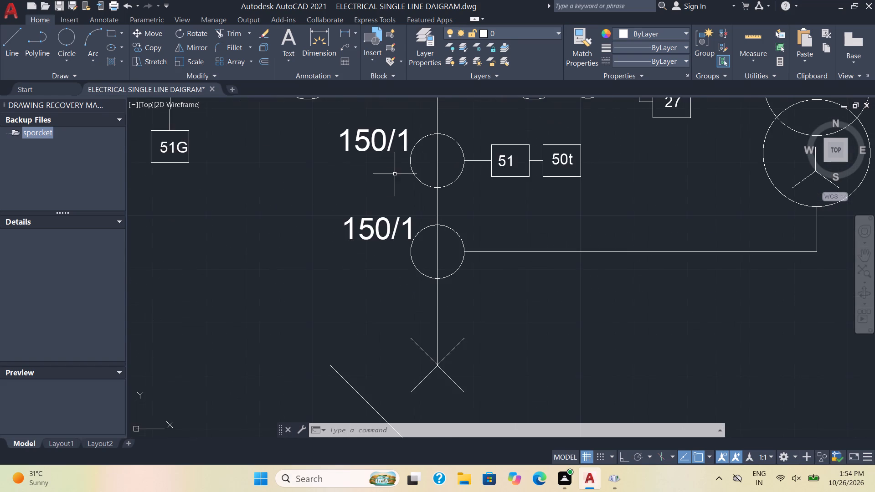
{"action": "middle_click_drag", "start_coordinate": [394, 174], "coordinate": [415, 198]}
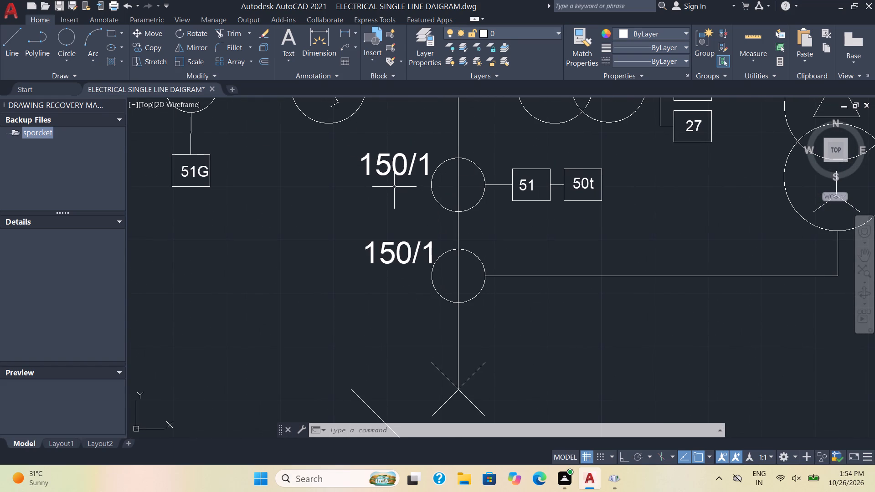
{"action": "double_click", "coordinate": [393, 164]}
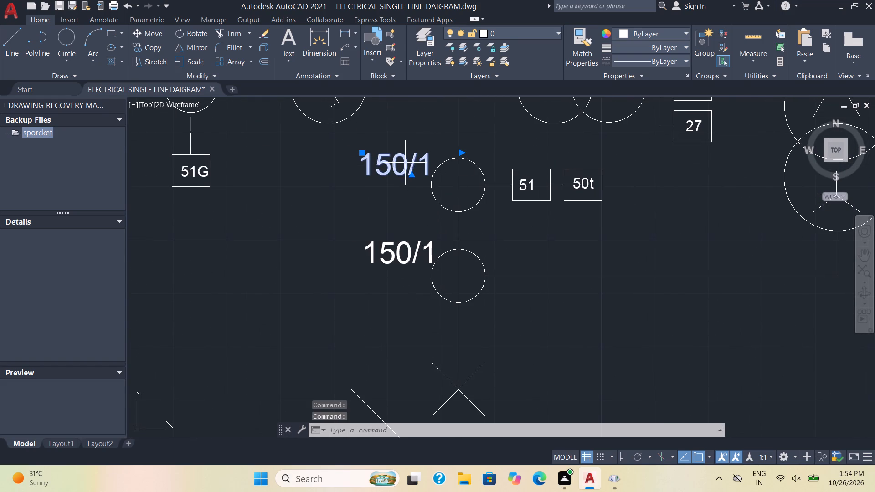
{"action": "double_click", "coordinate": [405, 163]}
{"action": "left_click_drag", "start_coordinate": [409, 163], "coordinate": [345, 163]}
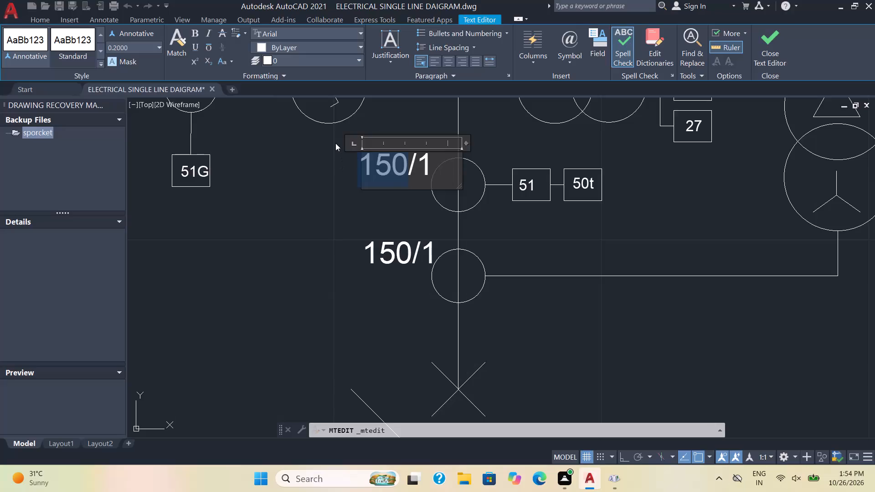
{"action": "type", "text": "3000"}
{"action": "left_click", "coordinate": [355, 229]}
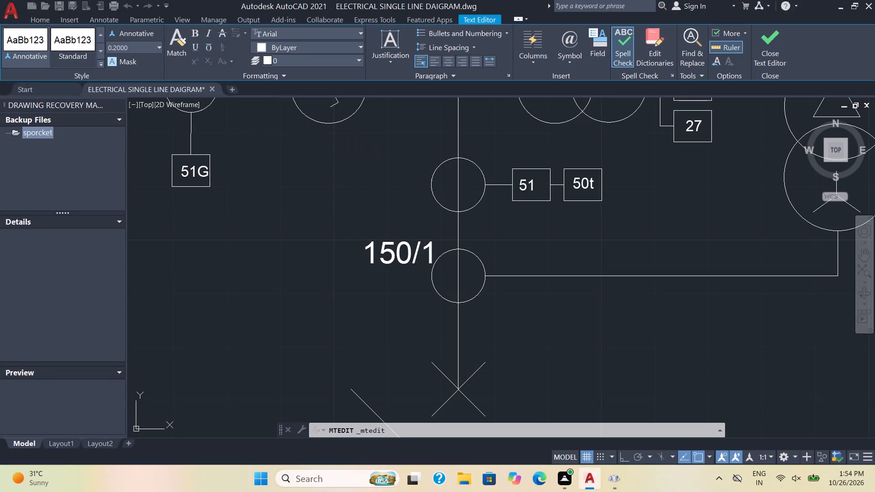
Move the "3000/1" label slightly away from its current transformer circle so they no longer overlap.
{"action": "left_click", "coordinate": [416, 168]}
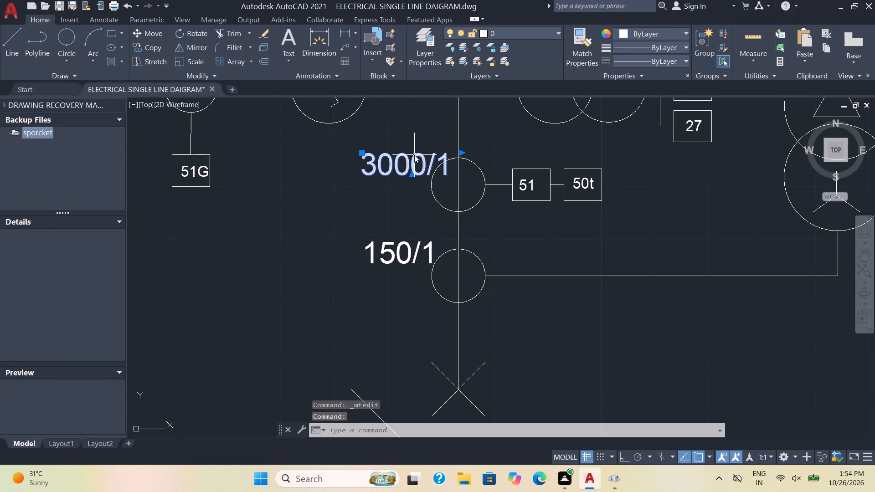
{"action": "key", "text": "m"}
{"action": "key", "text": "Return"}
{"action": "left_click_drag", "start_coordinate": [414, 155], "coordinate": [396, 155]}
{"action": "left_click", "coordinate": [401, 152]}
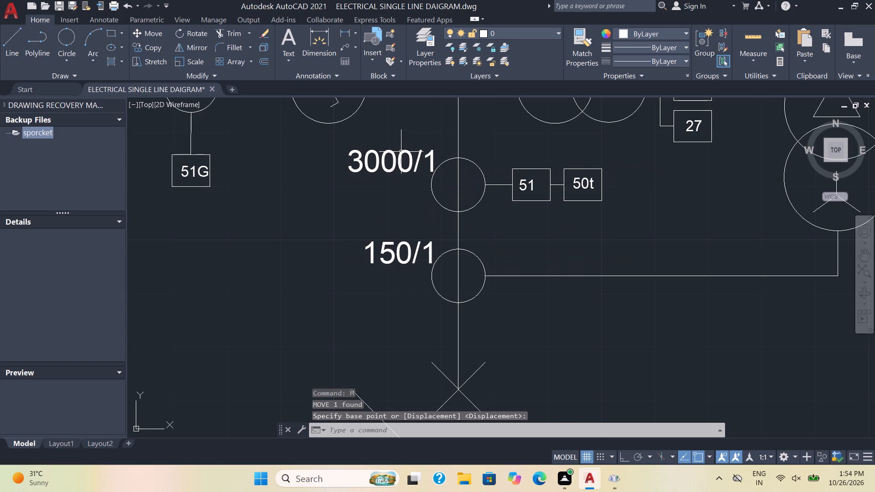
Change the "150/1" label of the current transformer circle directly below the one with relay boxes 51 and 50t to "3000/1".
{"action": "double_click", "coordinate": [406, 250]}
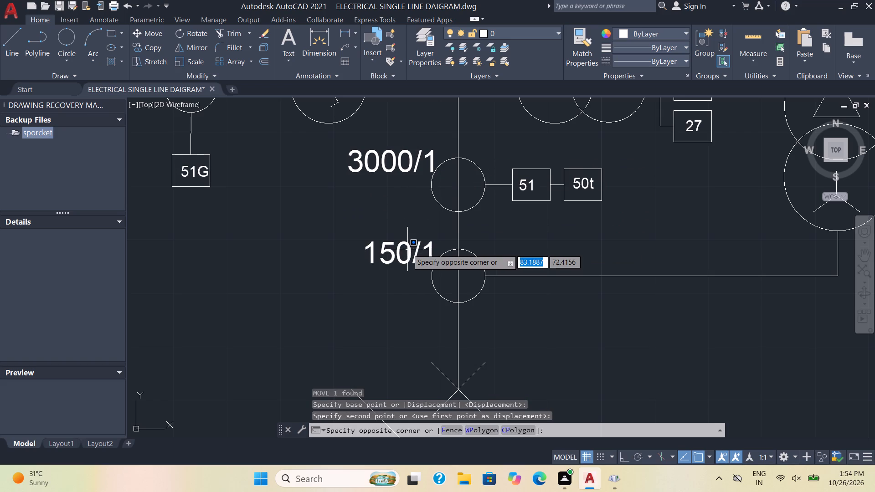
{"action": "double_click", "coordinate": [408, 251]}
{"action": "double_click", "coordinate": [412, 254]}
{"action": "left_click_drag", "start_coordinate": [414, 252], "coordinate": [345, 254]}
{"action": "key", "text": "3"}
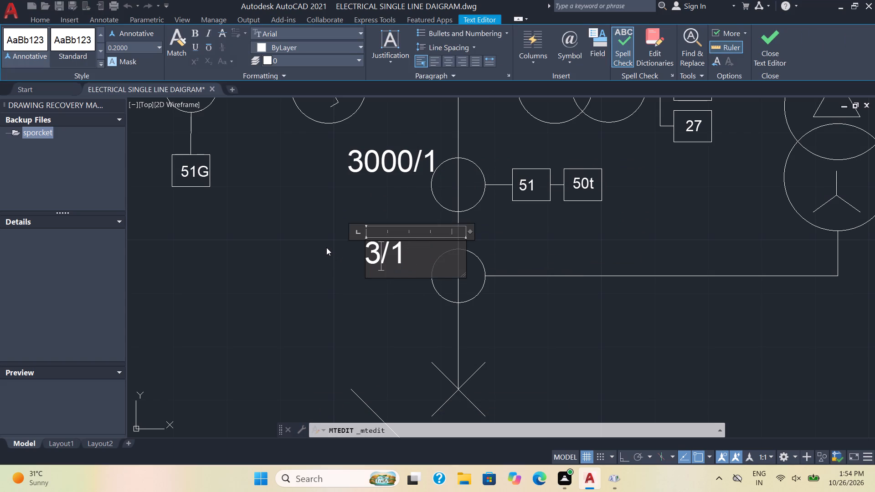
{"action": "type", "text": "000"}
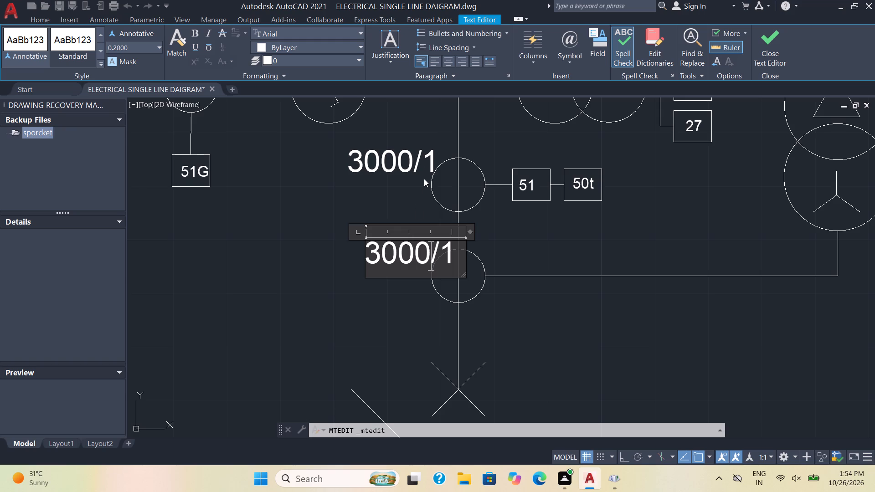
{"action": "left_click", "coordinate": [358, 330]}
Move the lower "3000/1" label slightly away from its current transformer circle so they no longer overlap.
{"action": "left_click", "coordinate": [403, 251]}
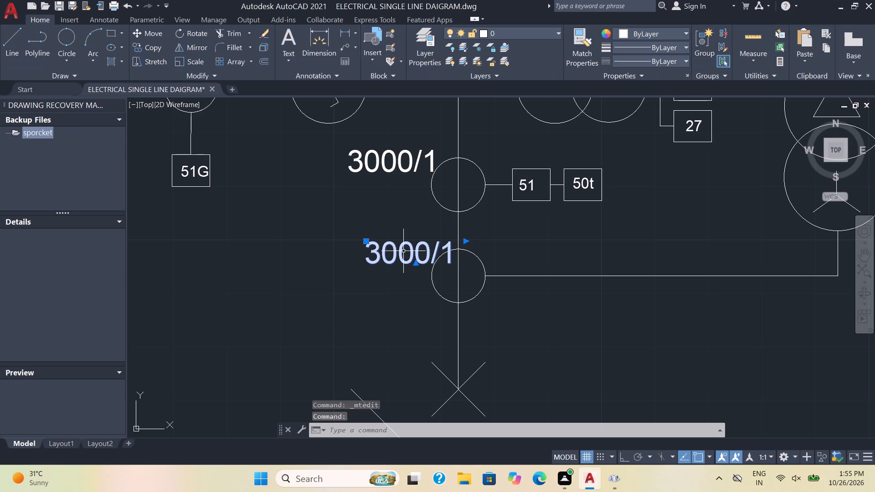
{"action": "key", "text": "m"}
{"action": "key", "text": "Return"}
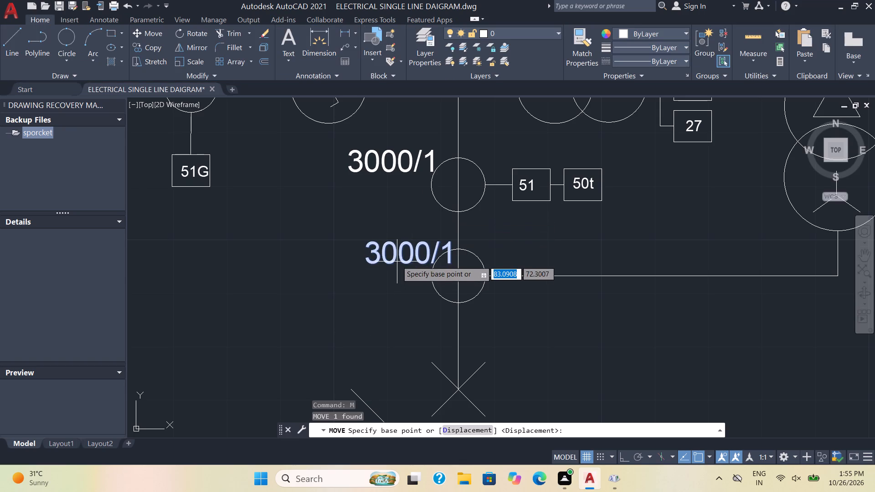
{"action": "left_click", "coordinate": [398, 254]}
{"action": "left_click", "coordinate": [371, 255]}
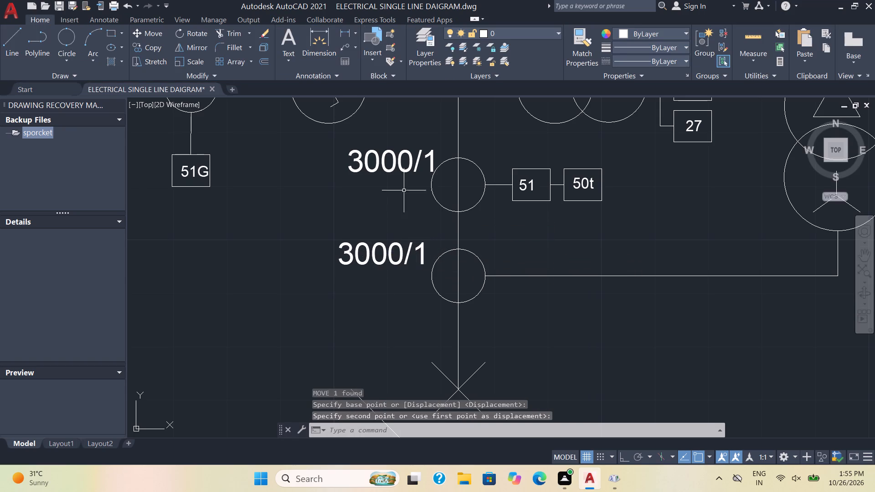
Change the label of the current transformer circle connected to relay boxes 51 and 50t below the 22.5/30 MVA transformer to "3000/5".
{"action": "double_click", "coordinate": [413, 167]}
{"action": "left_click", "coordinate": [439, 162]}
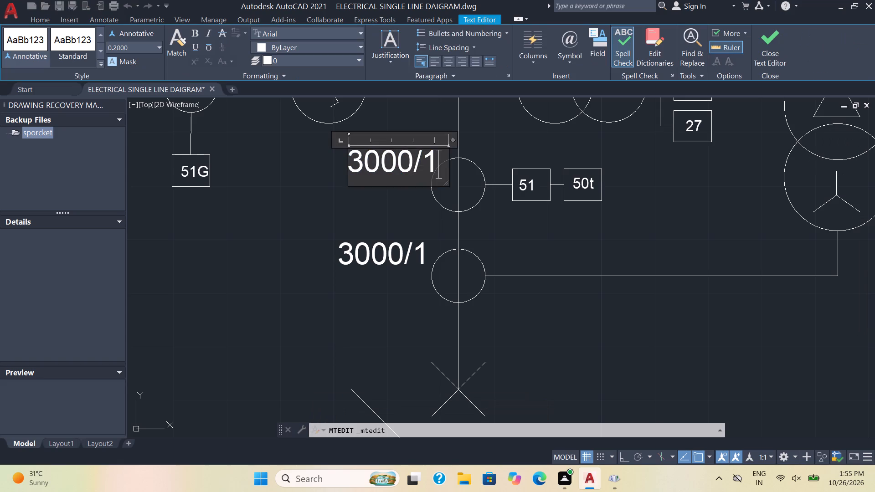
{"action": "key", "text": "BackSpace"}
{"action": "key", "text": "5"}
{"action": "left_click", "coordinate": [380, 235]}
Change the label of the current transformer circle connected to relay boxes 46 and 49 on the first motor feeder to "100/5".
{"action": "scroll", "coordinate": [411, 240], "scroll_direction": "down", "scroll_amount": 4}
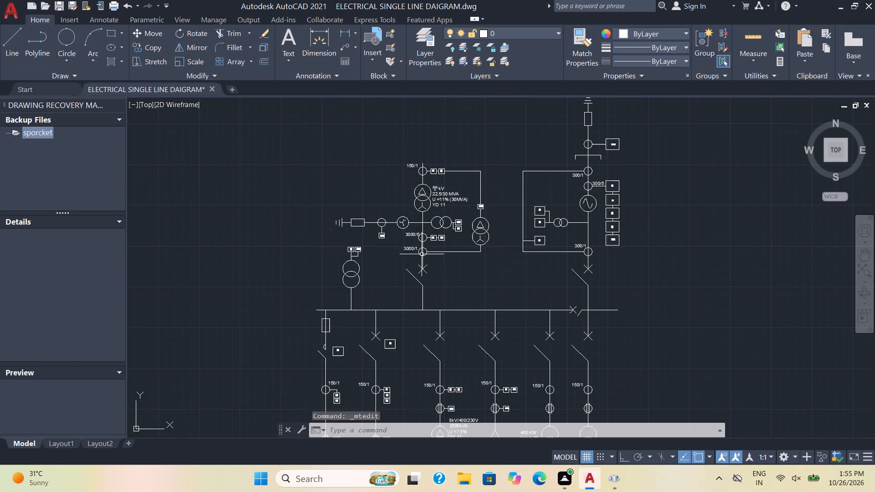
{"action": "middle_click_drag", "start_coordinate": [496, 315], "coordinate": [564, 166]}
{"action": "scroll", "coordinate": [391, 293], "scroll_direction": "up", "scroll_amount": 3}
{"action": "middle_click_drag", "start_coordinate": [483, 179], "coordinate": [480, 323]}
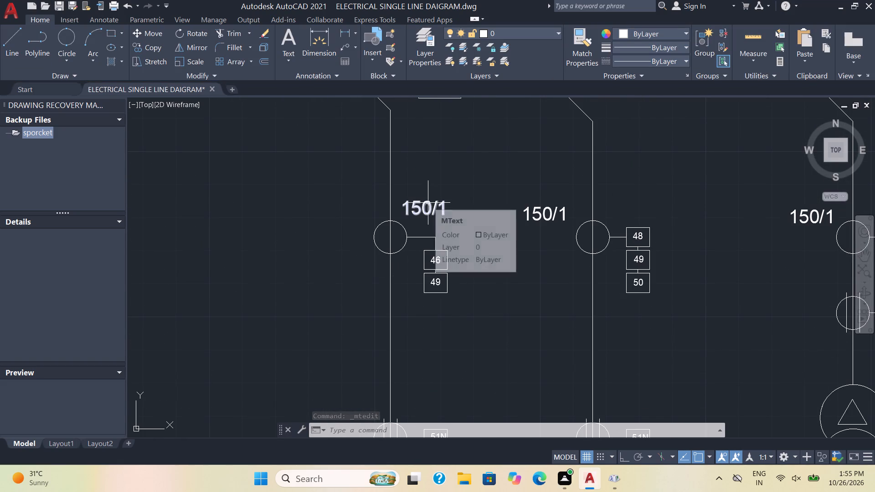
{"action": "double_click", "coordinate": [428, 203]}
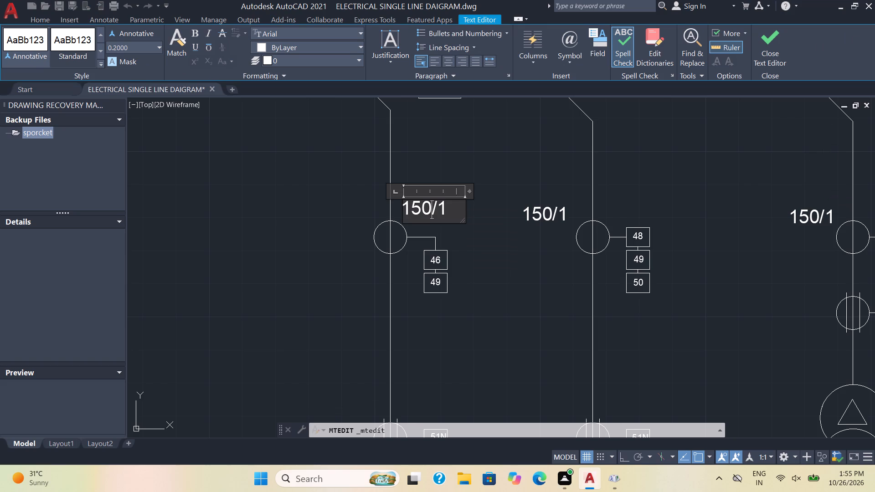
{"action": "key", "text": "BackSpace"}
{"action": "key", "text": "BackSpace"}
{"action": "key", "text": "BackSpace"}
{"action": "type", "text": "100"}
{"action": "left_click", "coordinate": [443, 204]}
{"action": "key", "text": "BackSpace"}
{"action": "key", "text": "5"}
{"action": "left_click", "coordinate": [496, 240]}
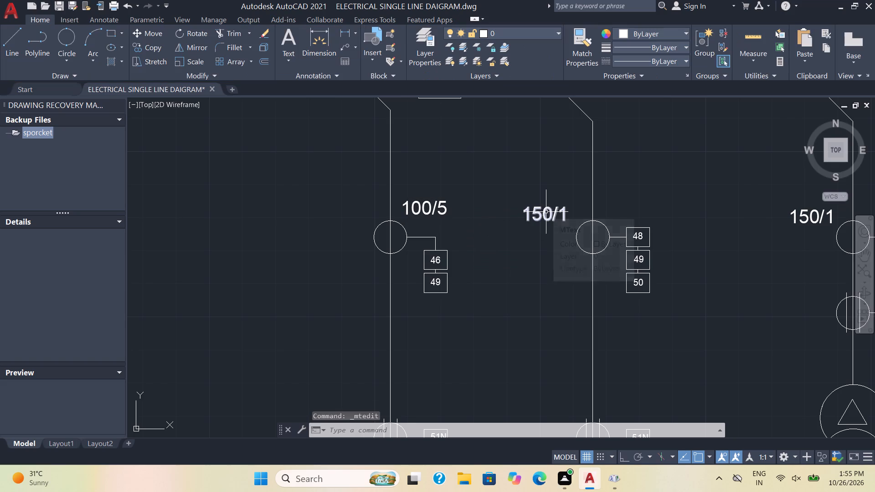
Change the label of the current transformer circle connected to relay boxes 48, 49 and 50 on the second motor feeder to "600/5".
{"action": "double_click", "coordinate": [546, 212]}
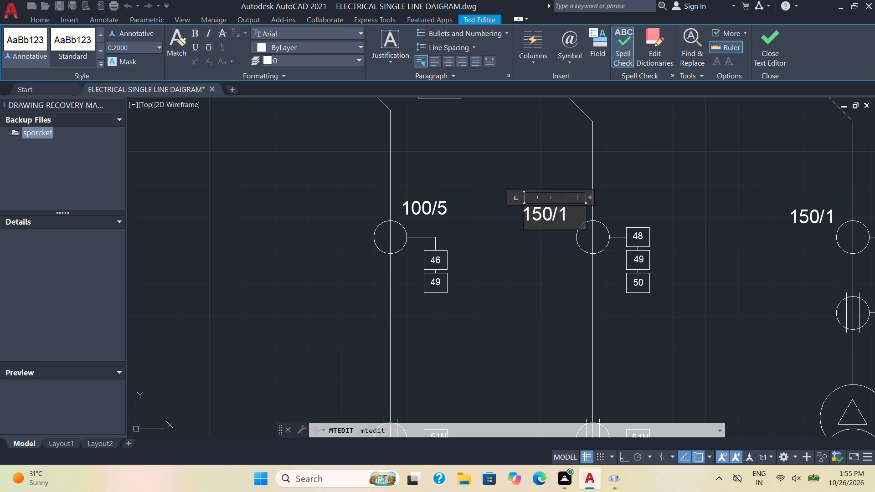
{"action": "type", "text": "60"}
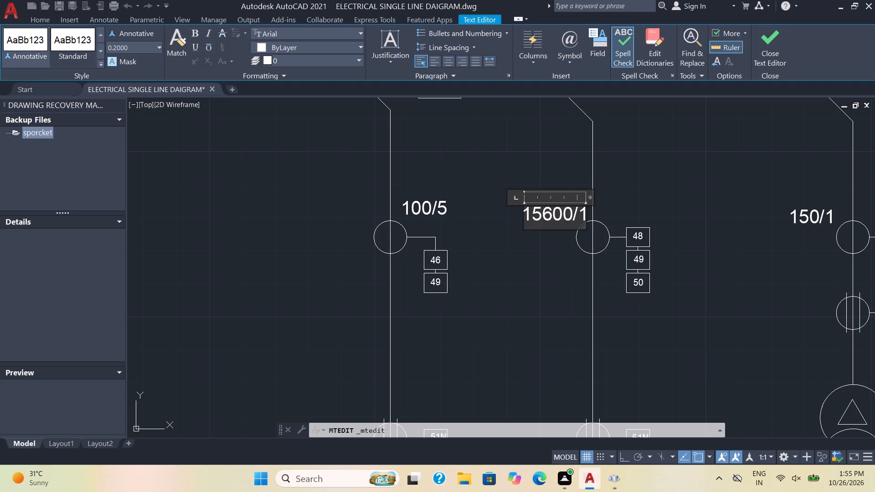
{"action": "key", "text": "BackSpace"}
{"action": "key", "text": "BackSpace"}
{"action": "key", "text": "BackSpace"}
{"action": "key", "text": "BackSpace"}
{"action": "type", "text": "60"}
{"action": "left_click", "coordinate": [567, 211]}
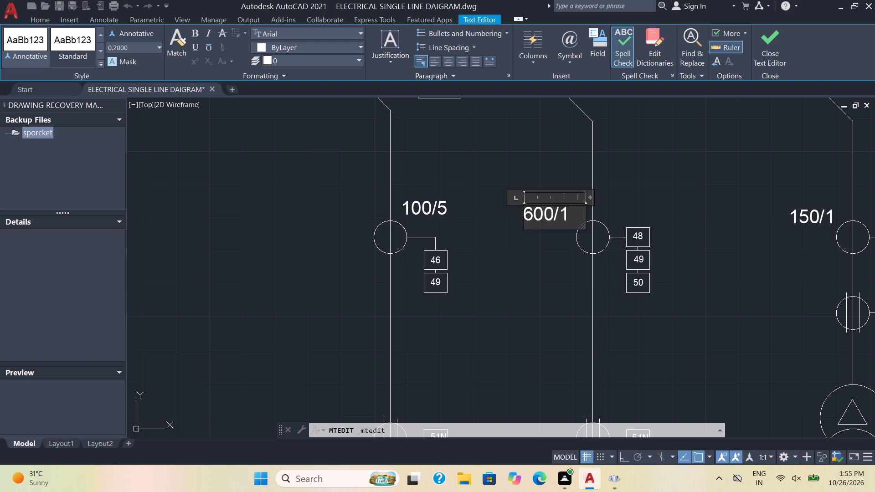
{"action": "key", "text": "5"}
{"action": "key", "text": "BackSpace"}
{"action": "key", "text": "BackSpace"}
{"action": "key", "text": "5"}
{"action": "left_click", "coordinate": [719, 227]}
Change the label of the current transformer circle connected to relay boxes 50 and 51 above the 2500kVA transformer to "300/5".
{"action": "middle_click_drag", "start_coordinate": [786, 237], "coordinate": [534, 263]}
{"action": "scroll", "coordinate": [541, 249], "scroll_direction": "up", "scroll_amount": 2}
{"action": "double_click", "coordinate": [571, 241]}
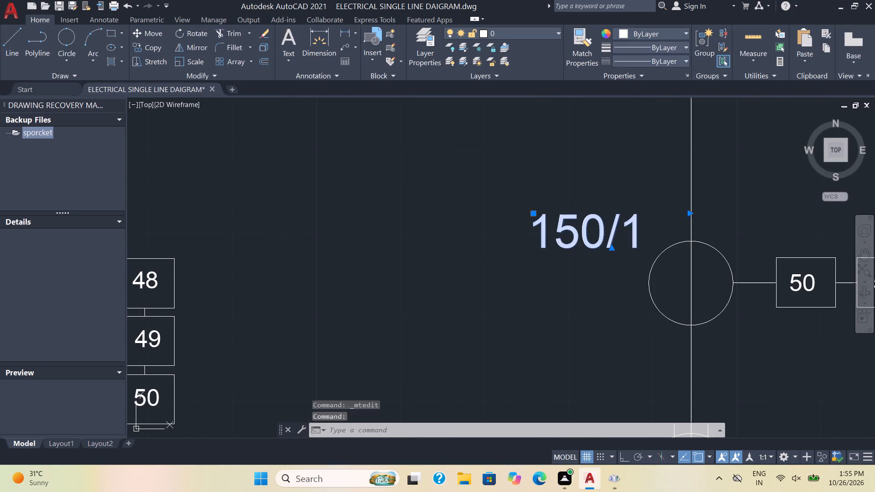
{"action": "left_click_drag", "start_coordinate": [605, 227], "coordinate": [566, 236]}
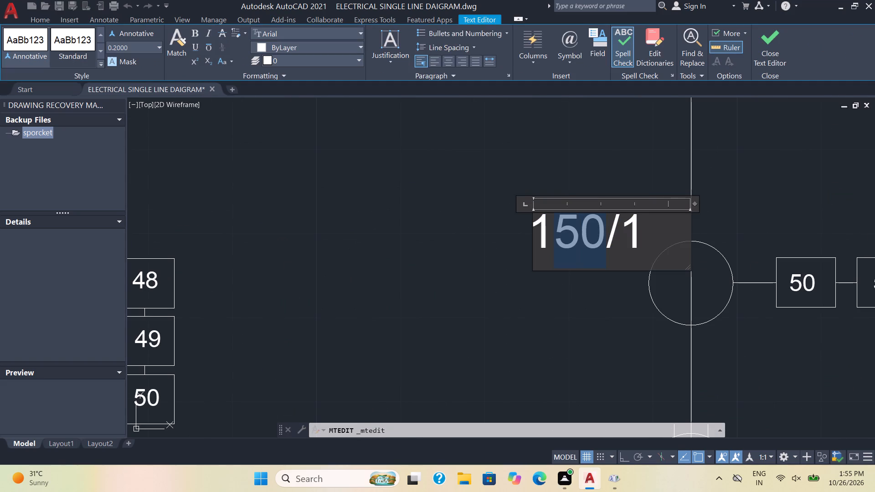
{"action": "left_click_drag", "start_coordinate": [566, 236], "coordinate": [528, 239]}
{"action": "type", "text": "300"}
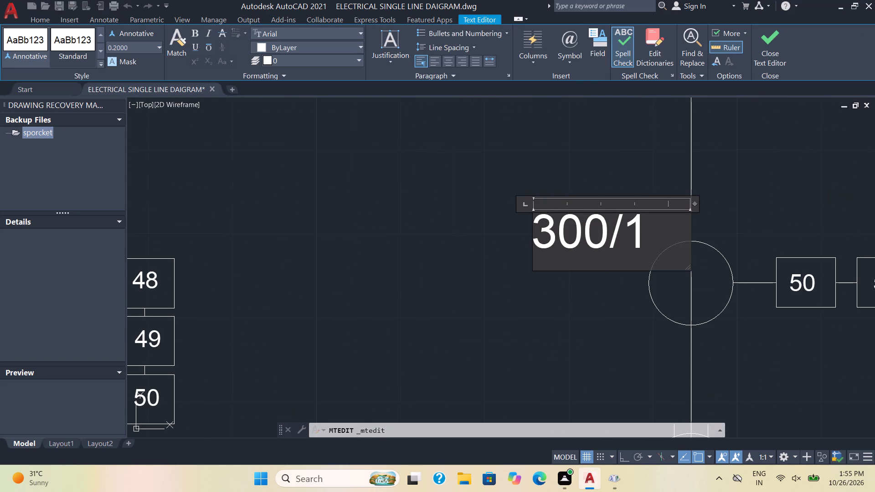
{"action": "double_click", "coordinate": [640, 230]}
{"action": "key", "text": "5"}
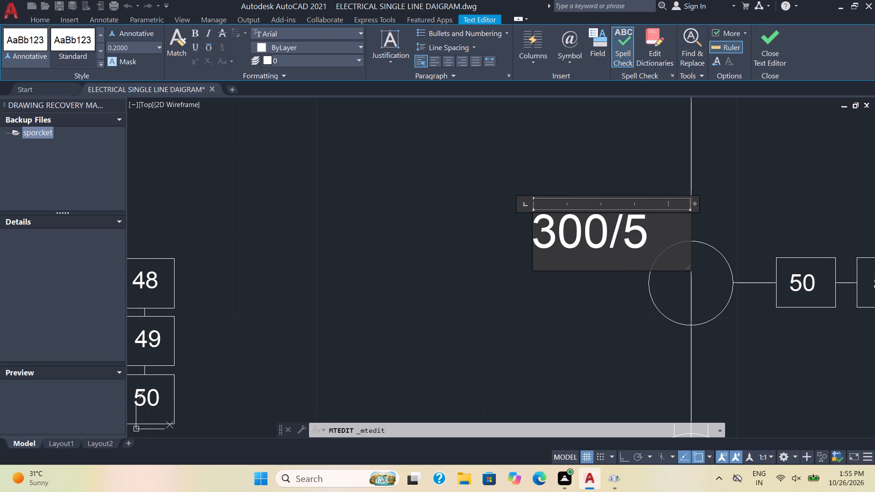
{"action": "left_click", "coordinate": [587, 323]}
Change the label of the current transformer circle connected to relay boxes 51 and 50t above the delta capacitor bank to "200/5".
{"action": "scroll", "coordinate": [589, 320], "scroll_direction": "down", "scroll_amount": 3}
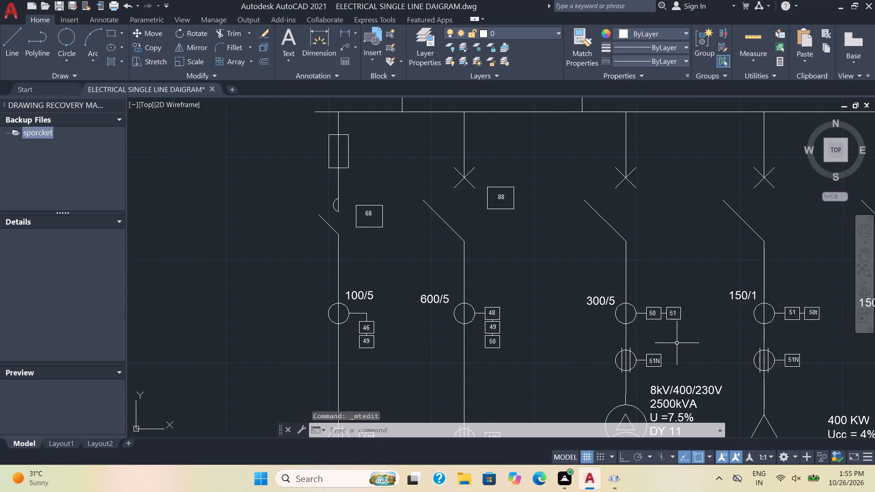
{"action": "middle_click_drag", "start_coordinate": [677, 343], "coordinate": [452, 303]}
{"action": "scroll", "coordinate": [436, 304], "scroll_direction": "up", "scroll_amount": 1}
{"action": "scroll", "coordinate": [474, 252], "scroll_direction": "up", "scroll_amount": 1}
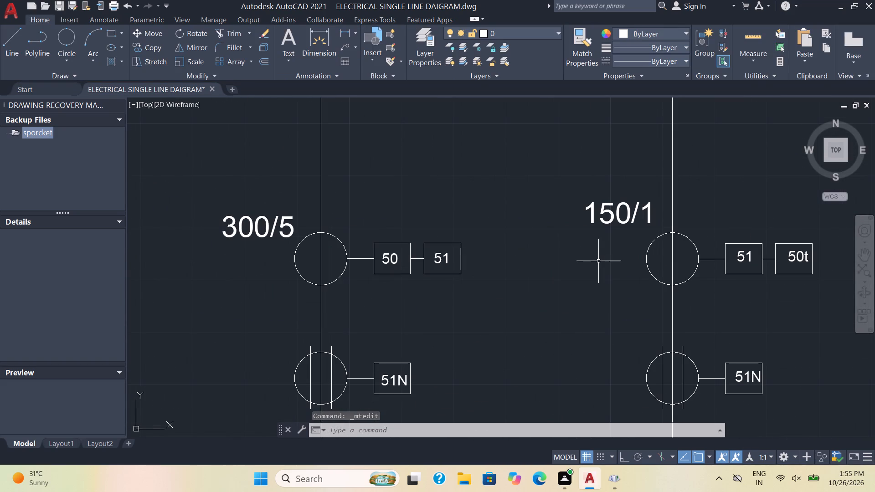
{"action": "middle_click_drag", "start_coordinate": [593, 269], "coordinate": [512, 272]}
{"action": "double_click", "coordinate": [540, 218]}
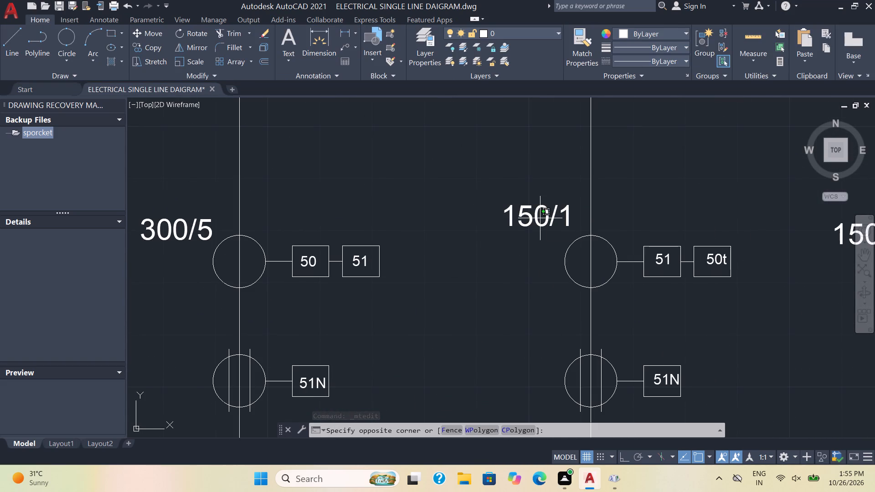
{"action": "double_click", "coordinate": [546, 218]}
{"action": "double_click", "coordinate": [546, 218]}
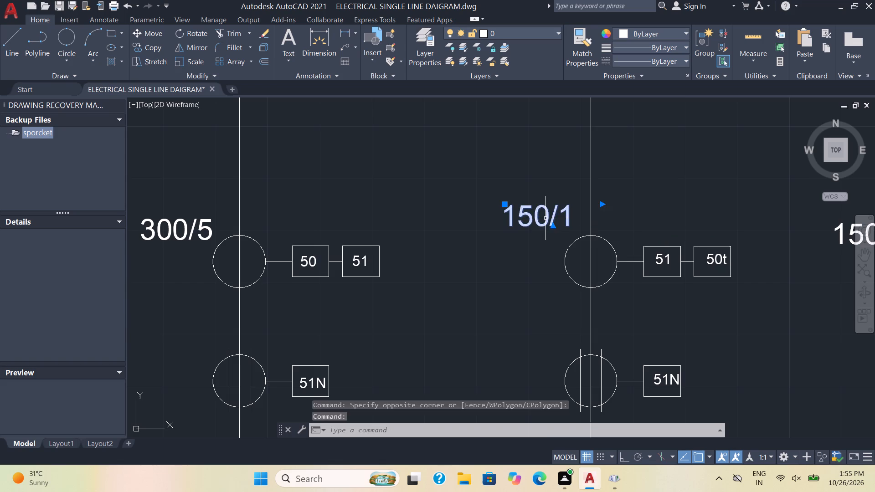
{"action": "left_click_drag", "start_coordinate": [550, 218], "coordinate": [477, 231]}
{"action": "type", "text": "200"}
{"action": "left_click", "coordinate": [578, 214]}
{"action": "left_click_drag", "start_coordinate": [578, 214], "coordinate": [572, 214]}
{"action": "key", "text": "5"}
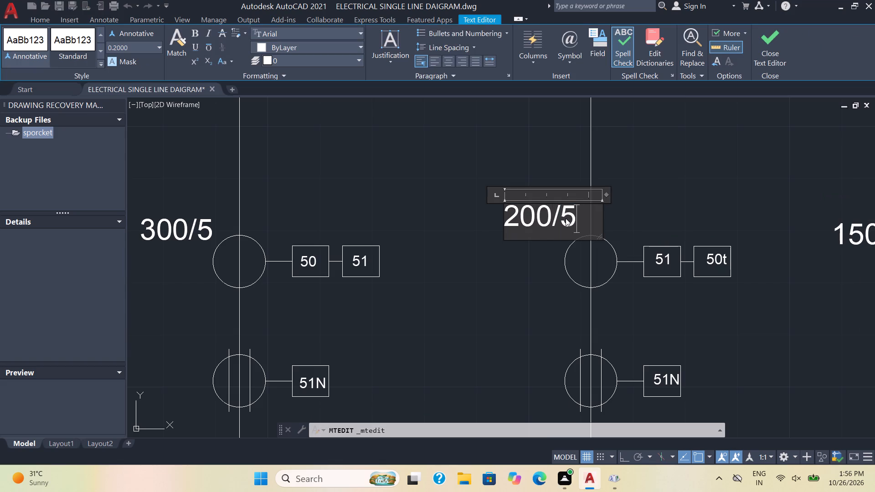
{"action": "left_click", "coordinate": [696, 190]}
Change the label of the upper current transformer circle on the 400 KW transformer feeder to "100/5".
{"action": "scroll", "coordinate": [697, 196], "scroll_direction": "down", "scroll_amount": 2}
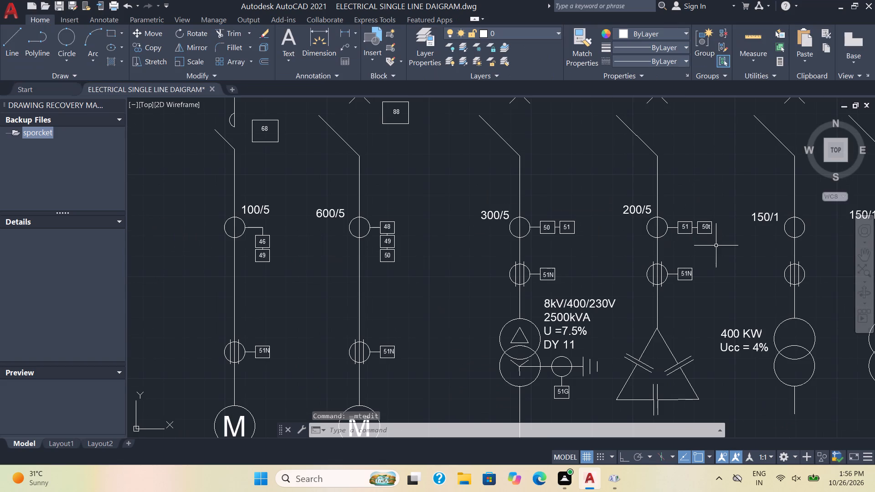
{"action": "middle_click_drag", "start_coordinate": [716, 246], "coordinate": [466, 297]}
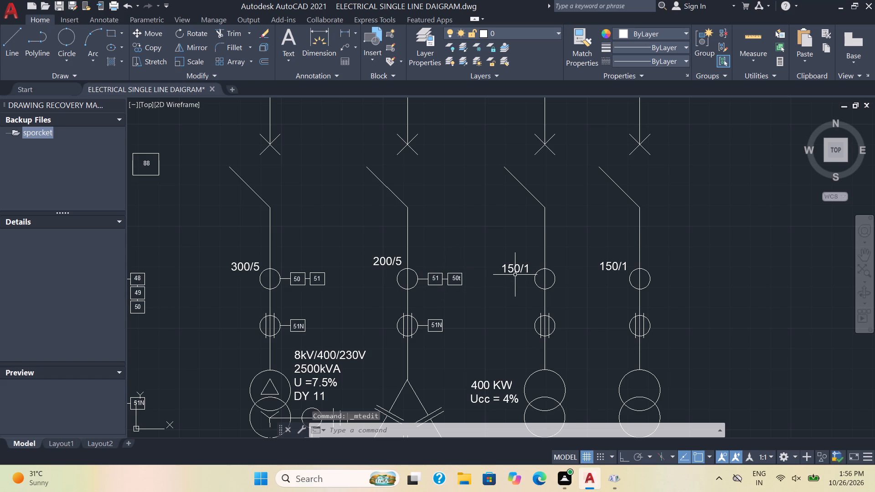
{"action": "scroll", "coordinate": [515, 275], "scroll_direction": "up", "scroll_amount": 2}
{"action": "double_click", "coordinate": [513, 262]}
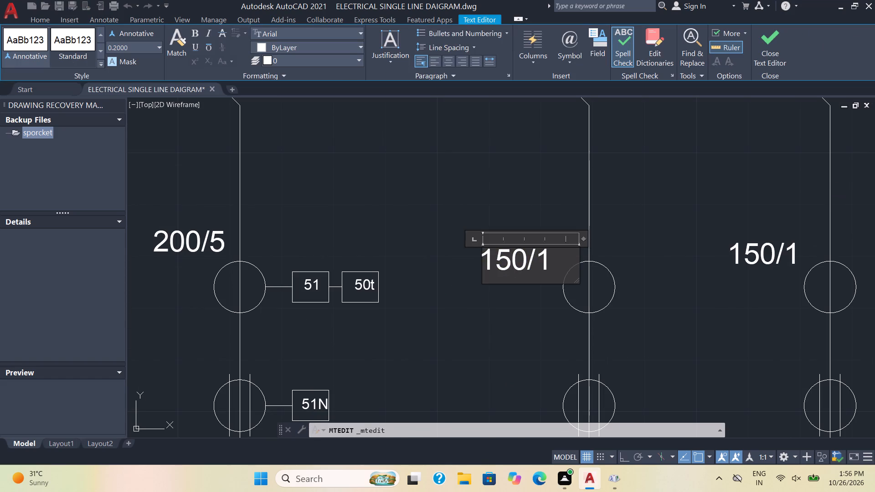
{"action": "key", "text": "BackSpace"}
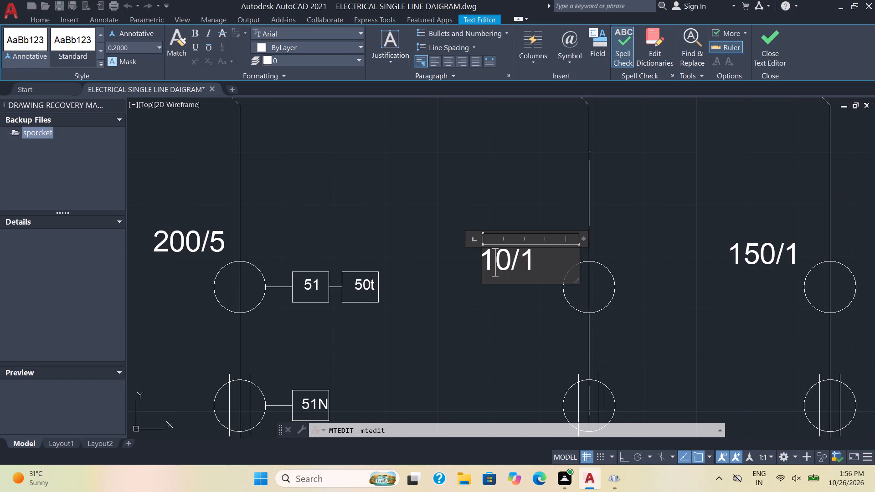
{"action": "key", "text": "0"}
{"action": "left_click_drag", "start_coordinate": [556, 257], "coordinate": [532, 270]}
{"action": "key", "text": "5"}
{"action": "scroll", "coordinate": [615, 268], "scroll_direction": "down", "scroll_amount": 1}
{"action": "left_click", "coordinate": [659, 278]}
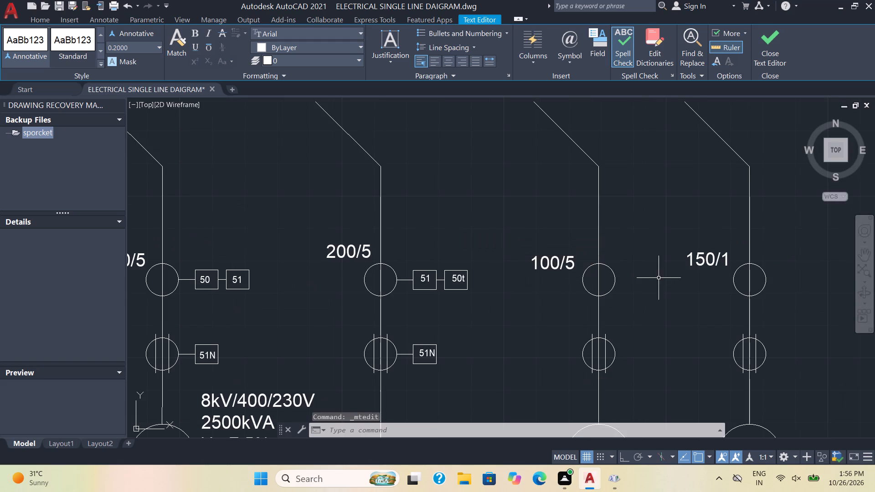
Change the remaining "150/1" label on the last transformer feeder, beside the 400 KW feeder, to "100/5".
{"action": "scroll", "coordinate": [693, 280], "scroll_direction": "up", "scroll_amount": 2}
{"action": "double_click", "coordinate": [733, 242]}
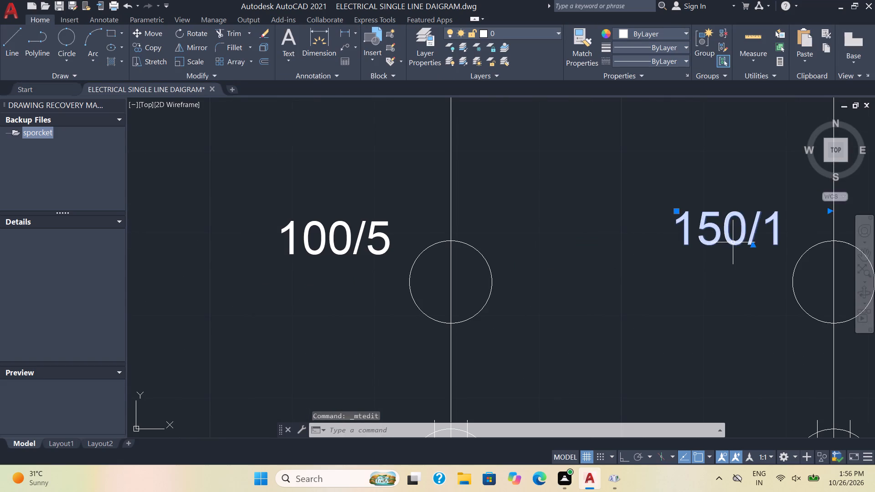
{"action": "key", "text": "BackSpace"}
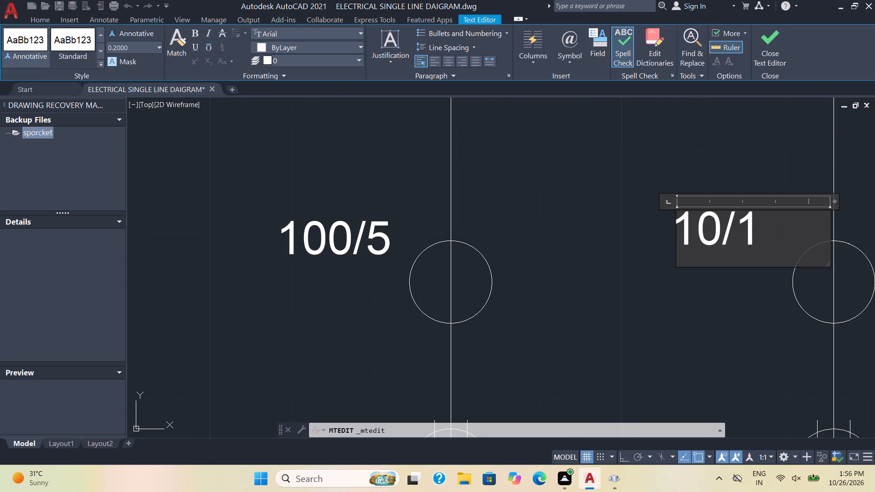
{"action": "key", "text": "0"}
{"action": "double_click", "coordinate": [776, 237]}
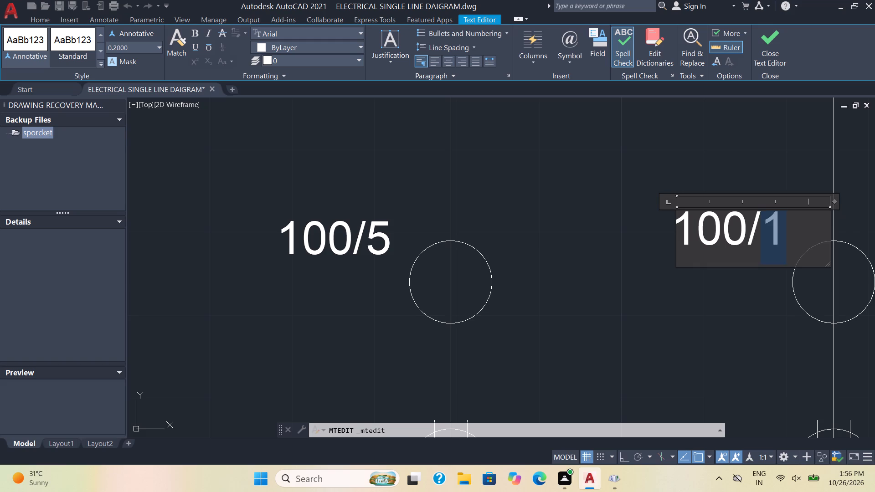
{"action": "key", "text": "5"}
{"action": "scroll", "coordinate": [752, 272], "scroll_direction": "down", "scroll_amount": 2}
{"action": "left_click", "coordinate": [719, 304]}
{"action": "scroll", "coordinate": [719, 304], "scroll_direction": "down", "scroll_amount": 2}
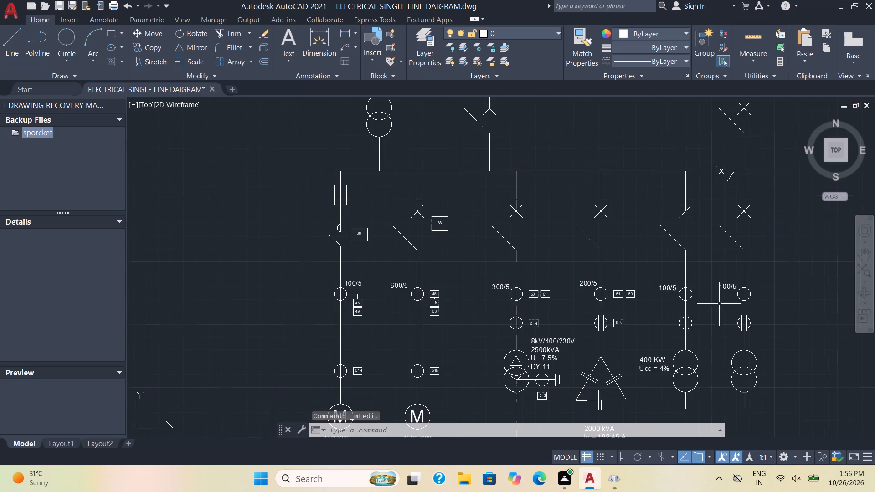
Change the "150/1" label beside the fuse on the 132KW motor feeder, below the lower busbar, to "315A".
{"action": "middle_click_drag", "start_coordinate": [692, 353], "coordinate": [664, 197]}
{"action": "scroll", "coordinate": [664, 197], "scroll_direction": "down", "scroll_amount": 1}
{"action": "middle_click_drag", "start_coordinate": [608, 317], "coordinate": [607, 300]}
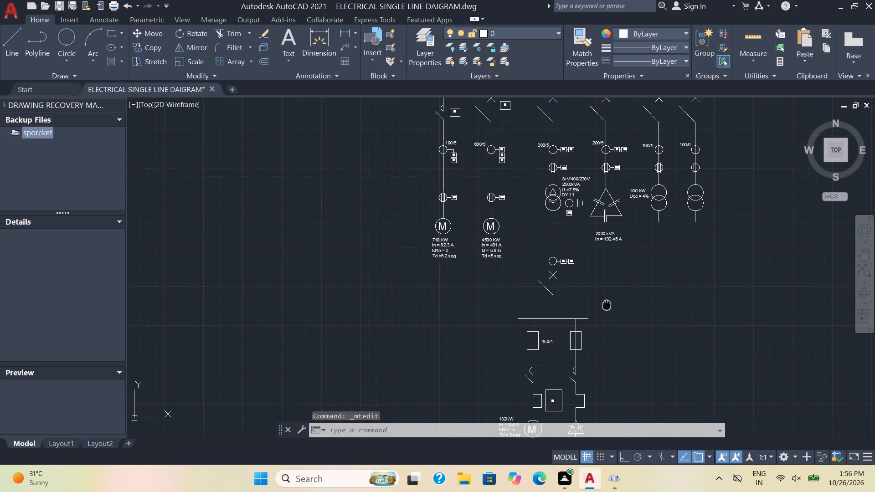
{"action": "middle_click_drag", "start_coordinate": [607, 300], "coordinate": [607, 241]}
{"action": "scroll", "coordinate": [579, 299], "scroll_direction": "up", "scroll_amount": 3}
{"action": "scroll", "coordinate": [500, 278], "scroll_direction": "up", "scroll_amount": 1}
{"action": "middle_click_drag", "start_coordinate": [493, 276], "coordinate": [510, 282]}
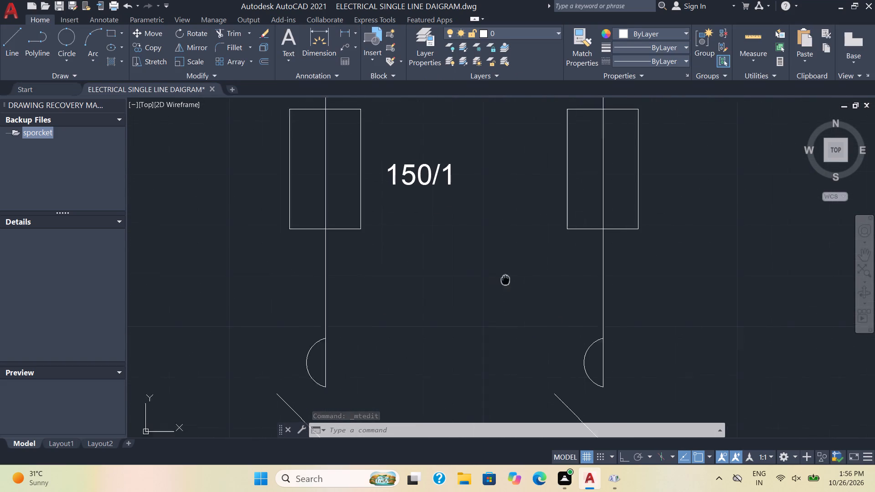
{"action": "middle_click_drag", "start_coordinate": [510, 282], "coordinate": [587, 313]}
{"action": "scroll", "coordinate": [582, 302], "scroll_direction": "up", "scroll_amount": 2}
{"action": "scroll", "coordinate": [499, 244], "scroll_direction": "down", "scroll_amount": 3}
{"action": "middle_click_drag", "start_coordinate": [499, 244], "coordinate": [514, 275]}
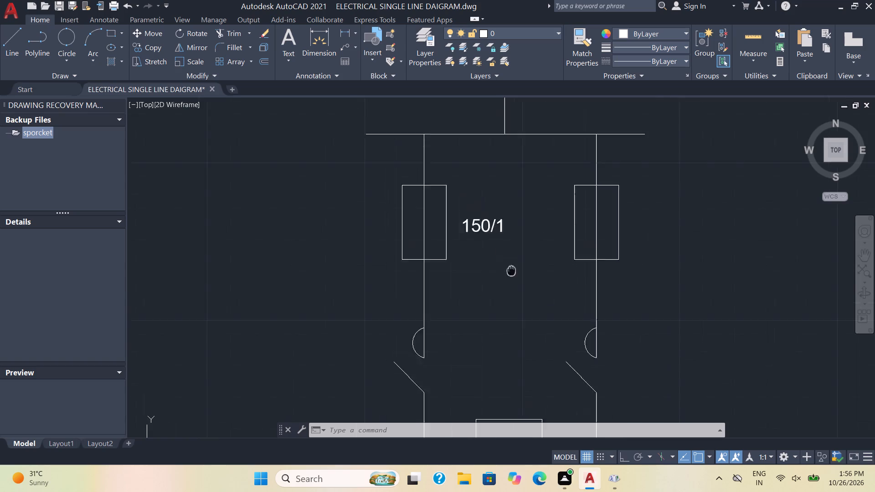
{"action": "middle_click_drag", "start_coordinate": [514, 275], "coordinate": [521, 288]}
{"action": "double_click", "coordinate": [489, 244]}
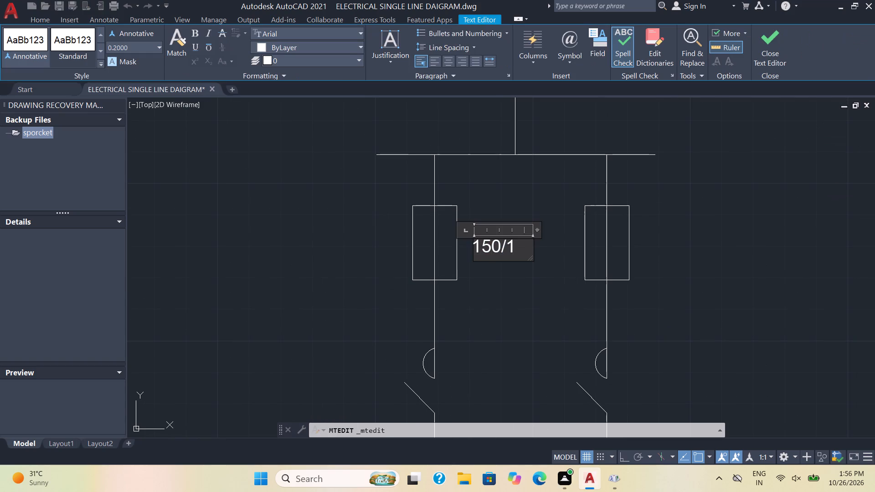
{"action": "left_click_drag", "start_coordinate": [526, 246], "coordinate": [433, 261]}
{"action": "type", "text": "315"}
{"action": "key", "text": "a"}
{"action": "left_click", "coordinate": [460, 301]}
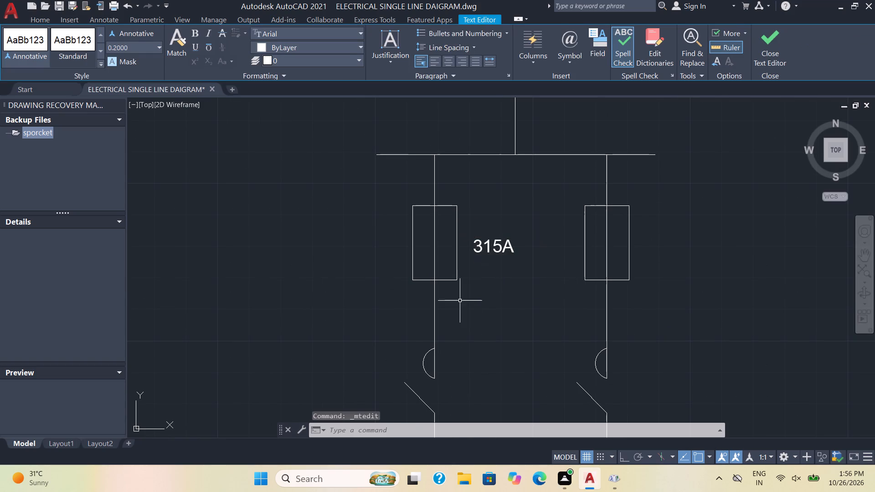
Save the single line diagram drawing under its existing name.
{"action": "scroll", "coordinate": [586, 292], "scroll_direction": "down", "scroll_amount": 3}
{"action": "middle_click_drag", "start_coordinate": [639, 325], "coordinate": [574, 363]}
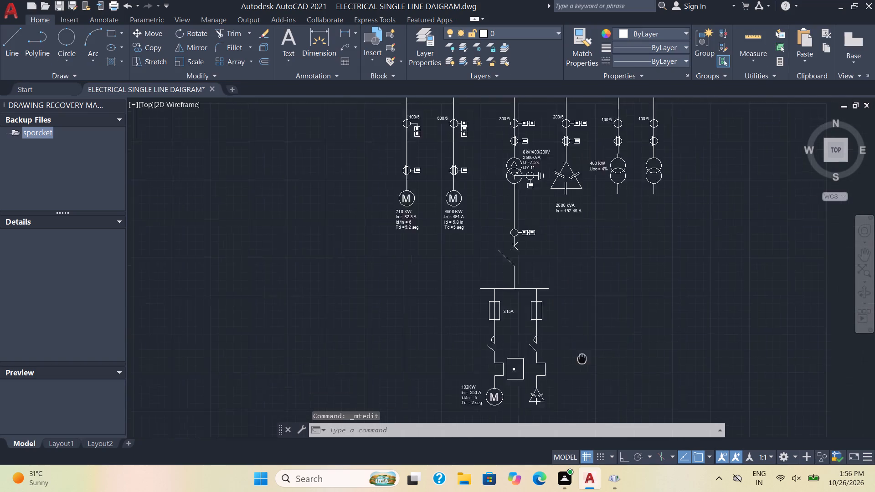
{"action": "middle_click_drag", "start_coordinate": [574, 363], "coordinate": [540, 377]}
{"action": "scroll", "coordinate": [540, 364], "scroll_direction": "down", "scroll_amount": 1}
{"action": "key", "text": "ctrl+z"}
{"action": "key", "text": "ctrl+s"}
{"action": "key", "text": "ctrl+s"}
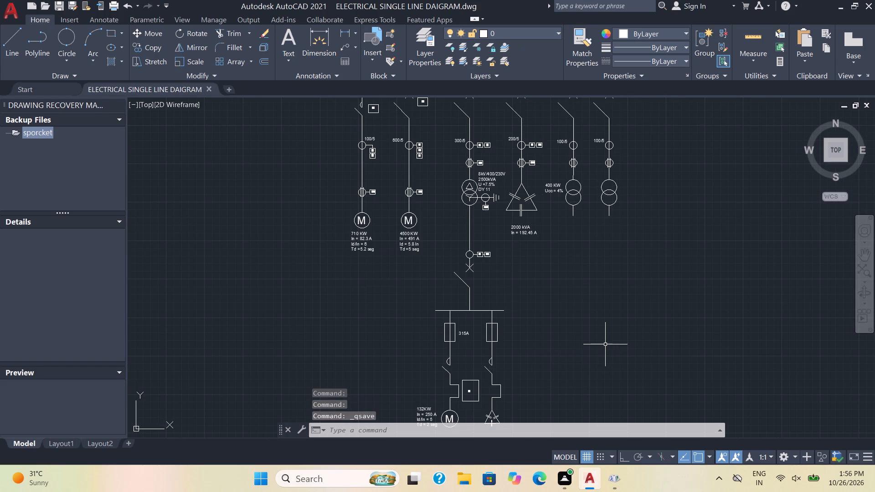
{"action": "key", "text": "ctrl+s"}
{"action": "key", "text": "ctrl+s"}
{"action": "scroll", "coordinate": [605, 344], "scroll_direction": "down", "scroll_amount": 2}
{"action": "key", "text": "ctrl+s"}
{"action": "key", "text": "ctrl+s"}
{"action": "middle_click_drag", "start_coordinate": [605, 344], "coordinate": [597, 344]}
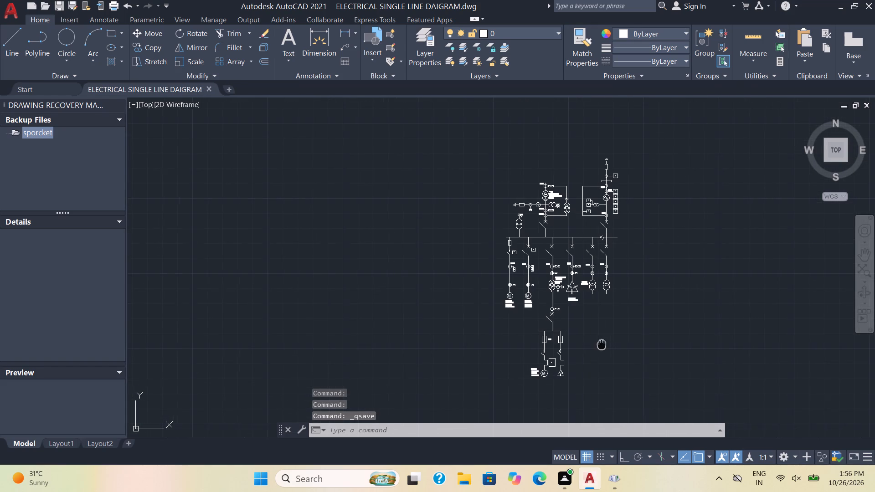
{"action": "middle_click_drag", "start_coordinate": [597, 344], "coordinate": [455, 330]}
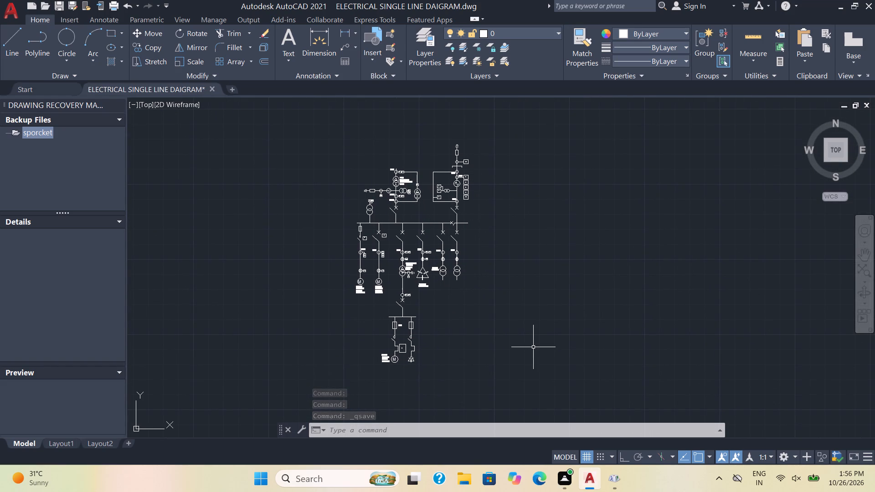
Turn off log file recording with the LOGFILEOFF command.
{"action": "type", "text": "LO"}
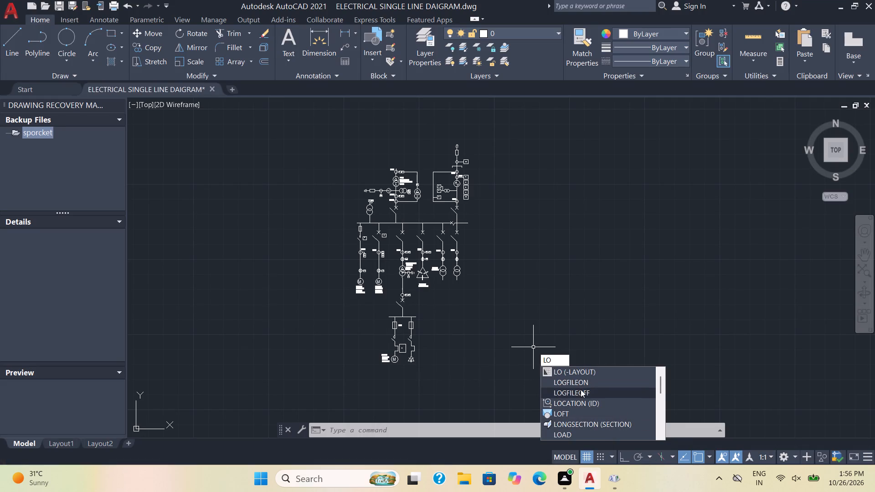
{"action": "left_click", "coordinate": [579, 391]}
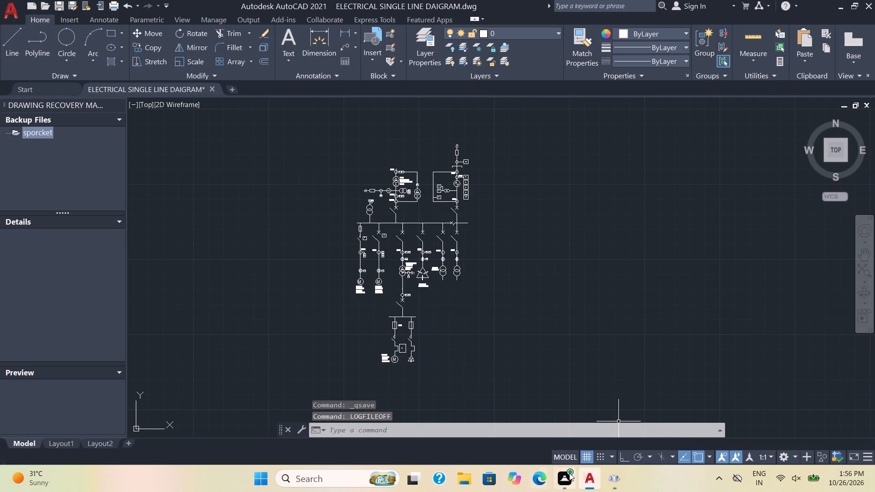